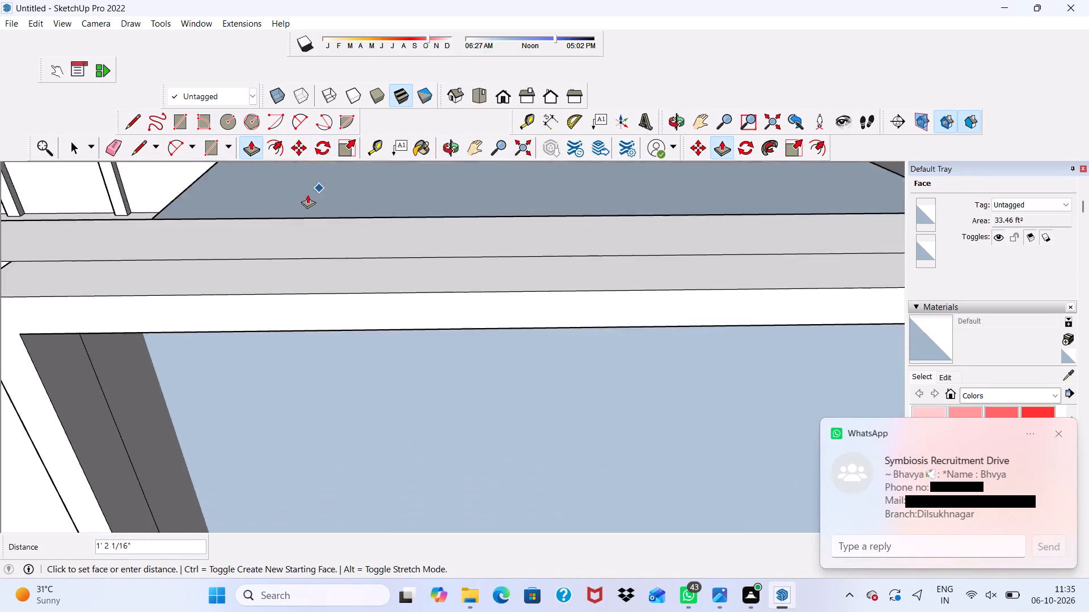
Push the parapet panel face inside the projecting frame 9" inward to cut the opening through.
scroll(307, 194, up, 4)
scroll(257, 247, down, 4)
scroll(310, 264, up, 2)
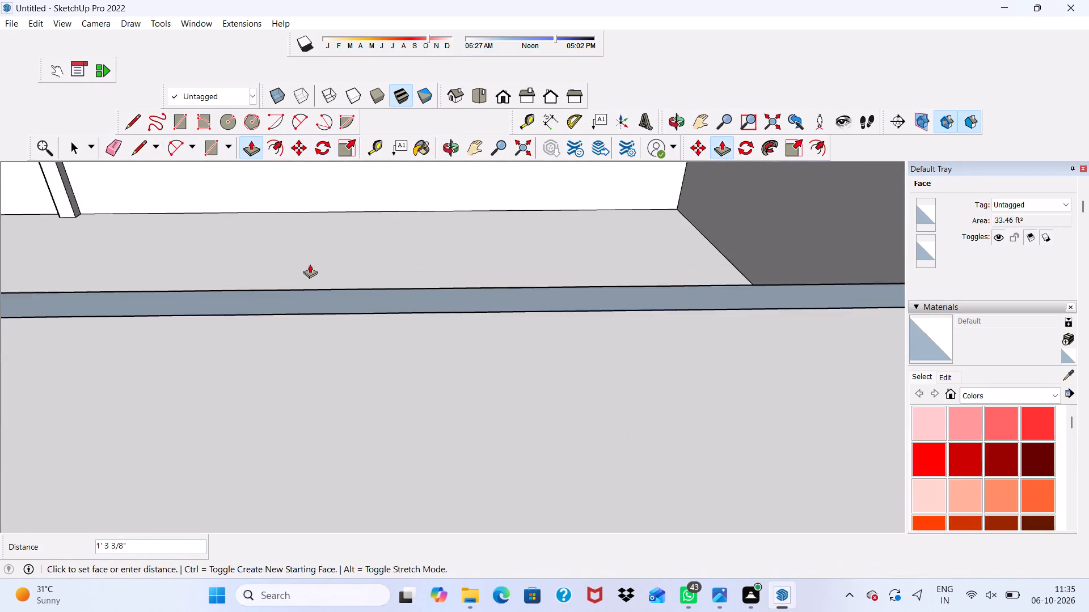
click(342, 317)
Examine the opening enclosed by the projecting frame from the front and from below.
scroll(289, 308, down, 4)
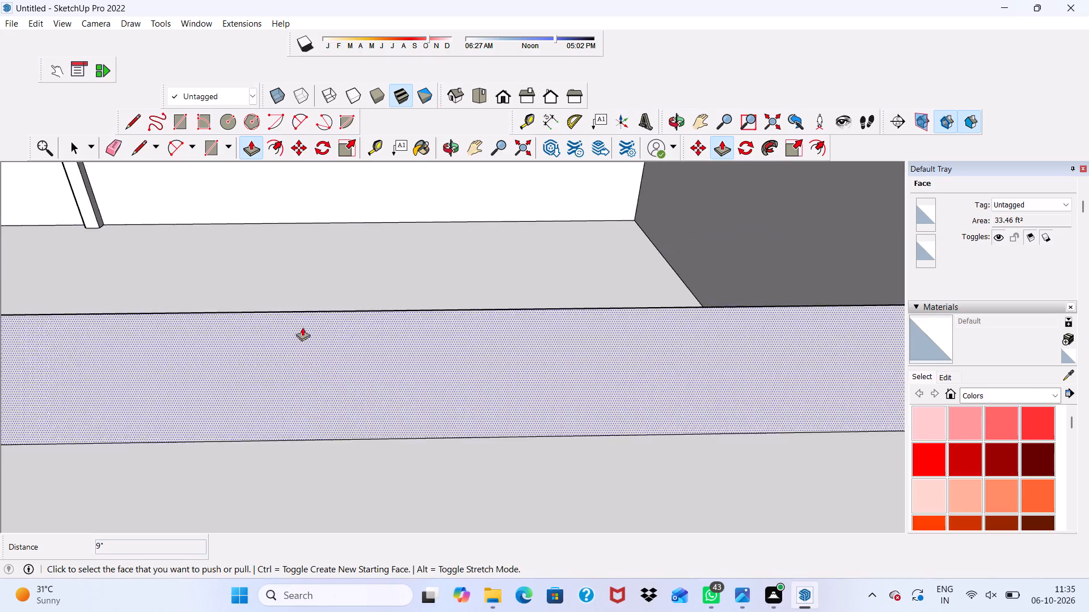
scroll(302, 327, down, 7)
middle_drag(312, 330, 233, 185)
scroll(160, 262, down, 2)
scroll(147, 312, up, 2)
scroll(147, 317, down, 5)
scroll(158, 288, up, 1)
scroll(159, 294, down, 1)
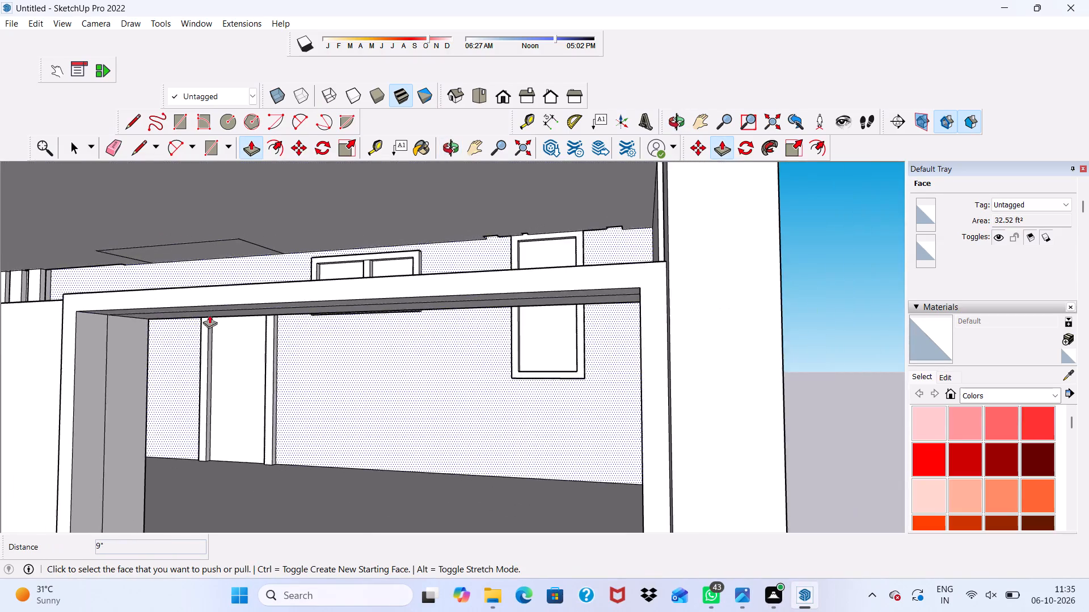
scroll(209, 314, down, 2)
scroll(243, 318, up, 3)
scroll(265, 328, down, 2)
middle_drag(305, 343, 333, 326)
Draw a horizontal rectangle about 7' 5 1/4" by 3 7/16" along the opening's top, starting at the inner corner where the frame meets the parapet.
scroll(238, 312, up, 1)
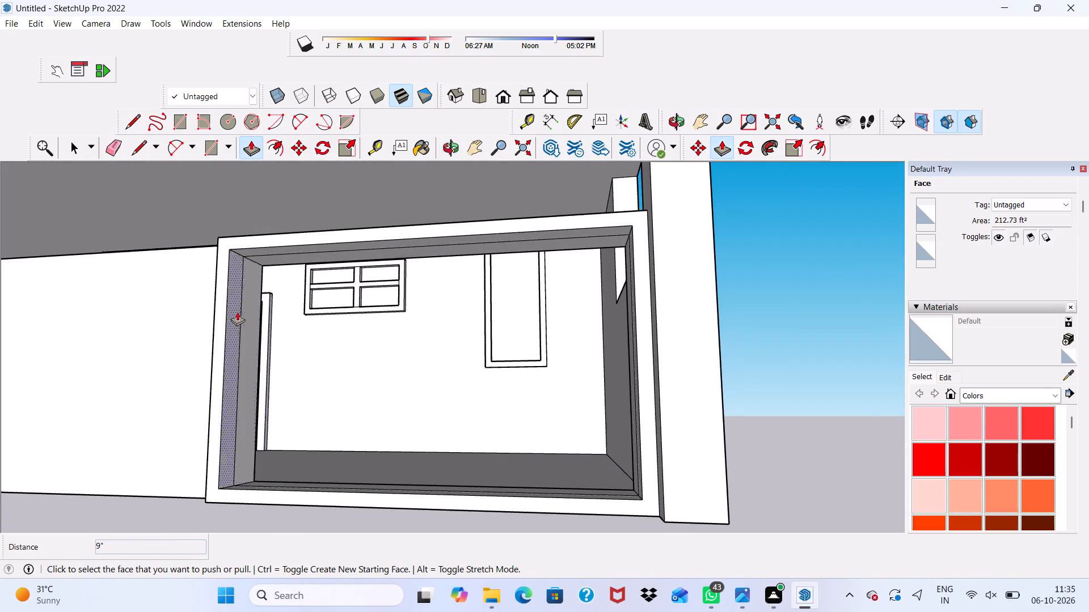
scroll(237, 312, up, 6)
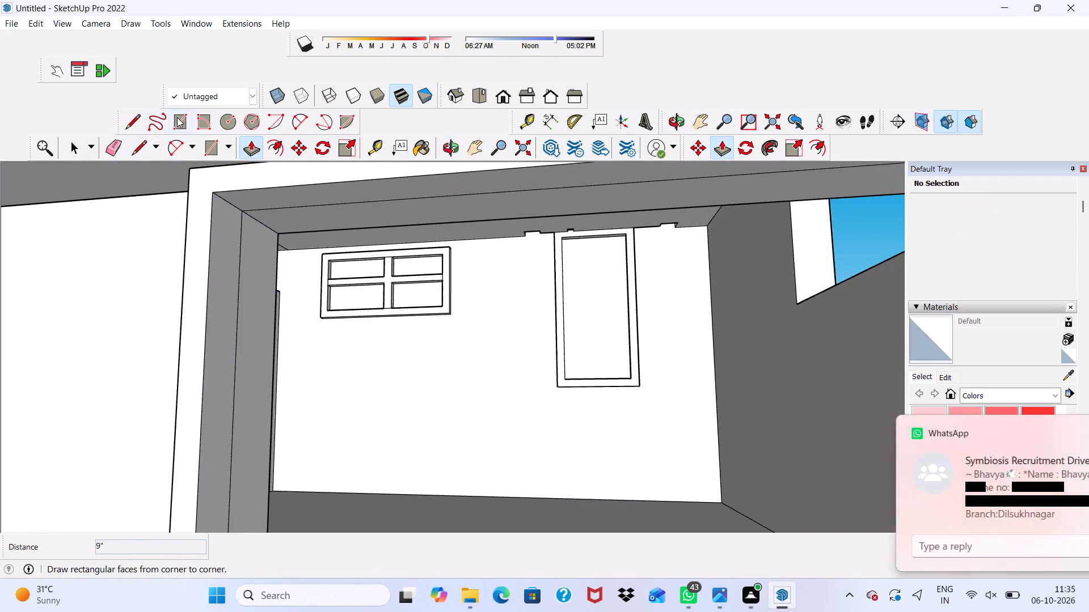
click(177, 117)
scroll(277, 259, up, 3)
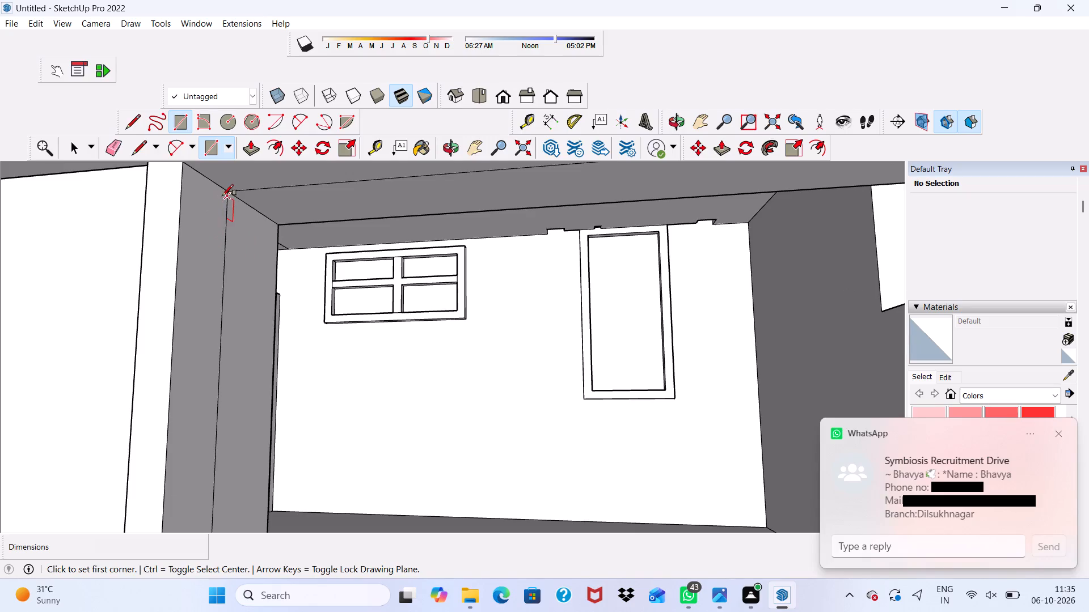
click(225, 193)
scroll(277, 261, down, 8)
scroll(505, 250, up, 2)
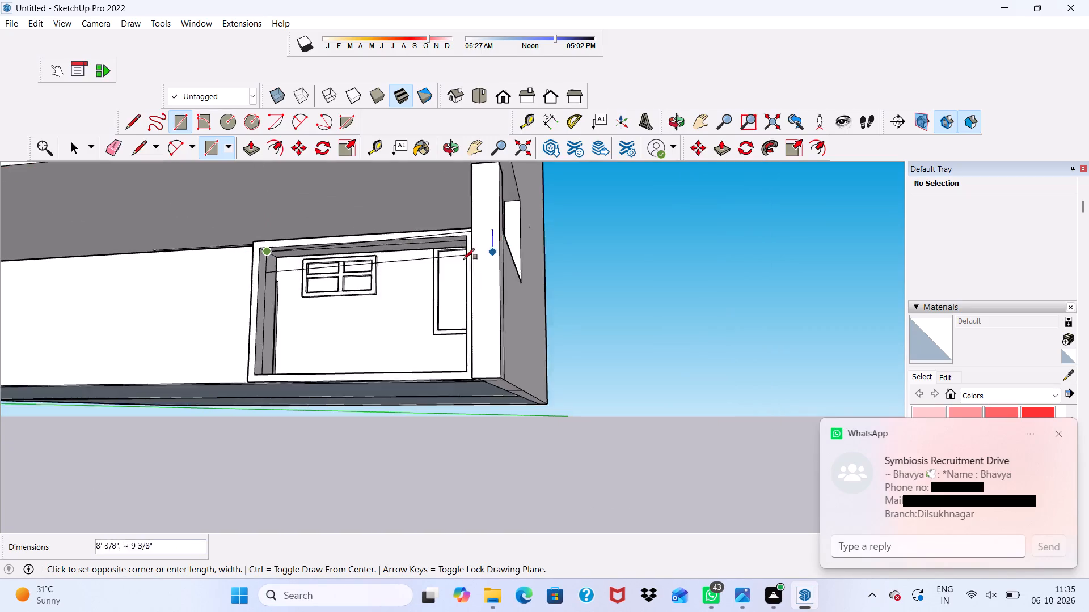
scroll(463, 260, up, 5)
middle_drag(450, 265, 576, 254)
scroll(387, 262, down, 4)
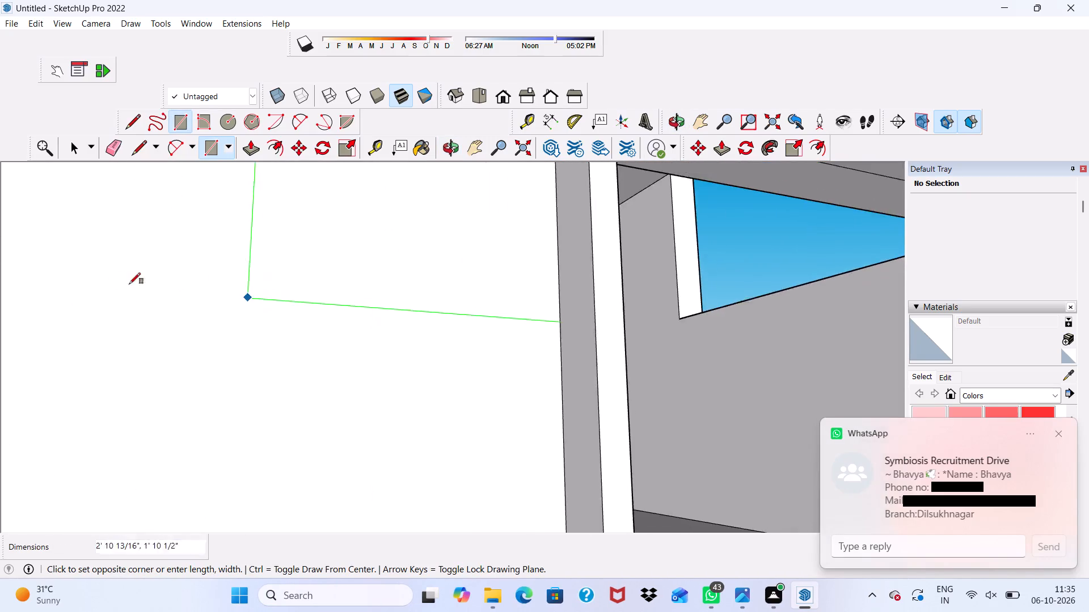
scroll(129, 284, down, 8)
scroll(0, 316, up, 1)
scroll(0, 317, down, 4)
scroll(10, 338, up, 1)
scroll(769, 251, up, 2)
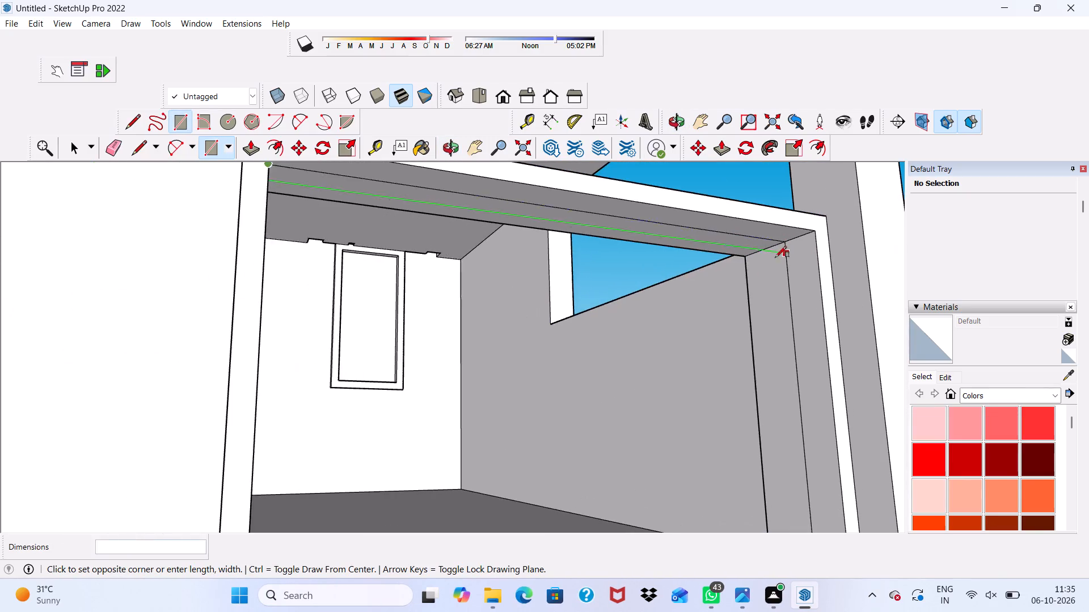
scroll(770, 260, up, 3)
scroll(749, 274, down, 3)
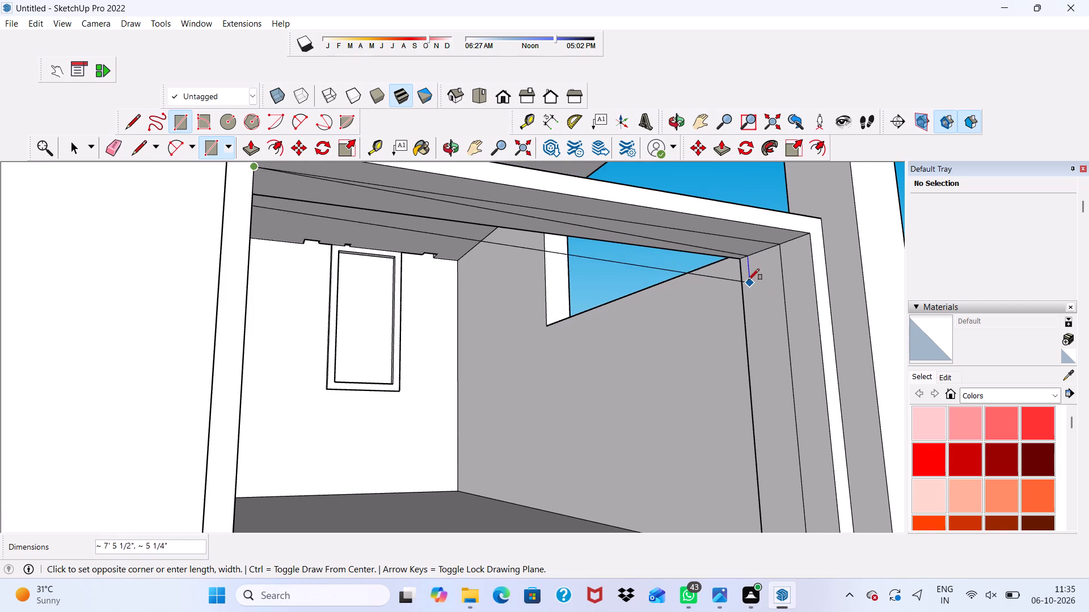
click(783, 262)
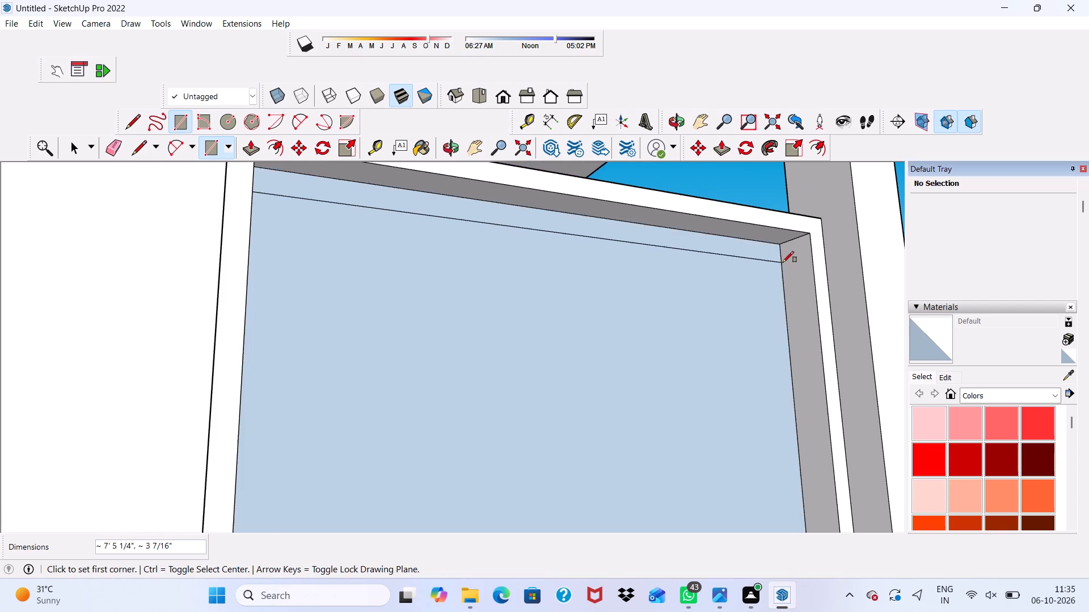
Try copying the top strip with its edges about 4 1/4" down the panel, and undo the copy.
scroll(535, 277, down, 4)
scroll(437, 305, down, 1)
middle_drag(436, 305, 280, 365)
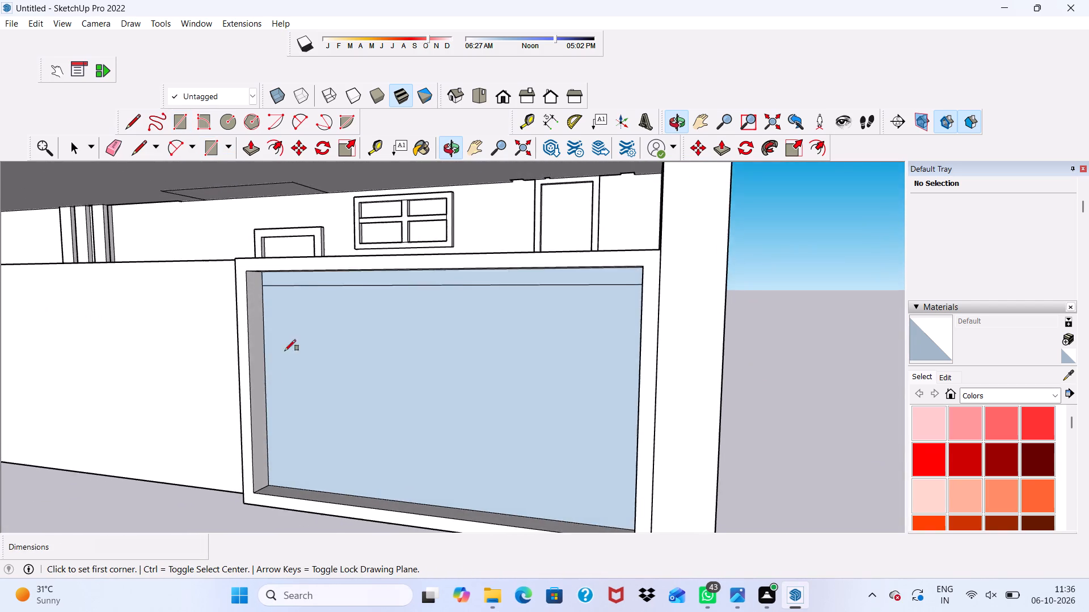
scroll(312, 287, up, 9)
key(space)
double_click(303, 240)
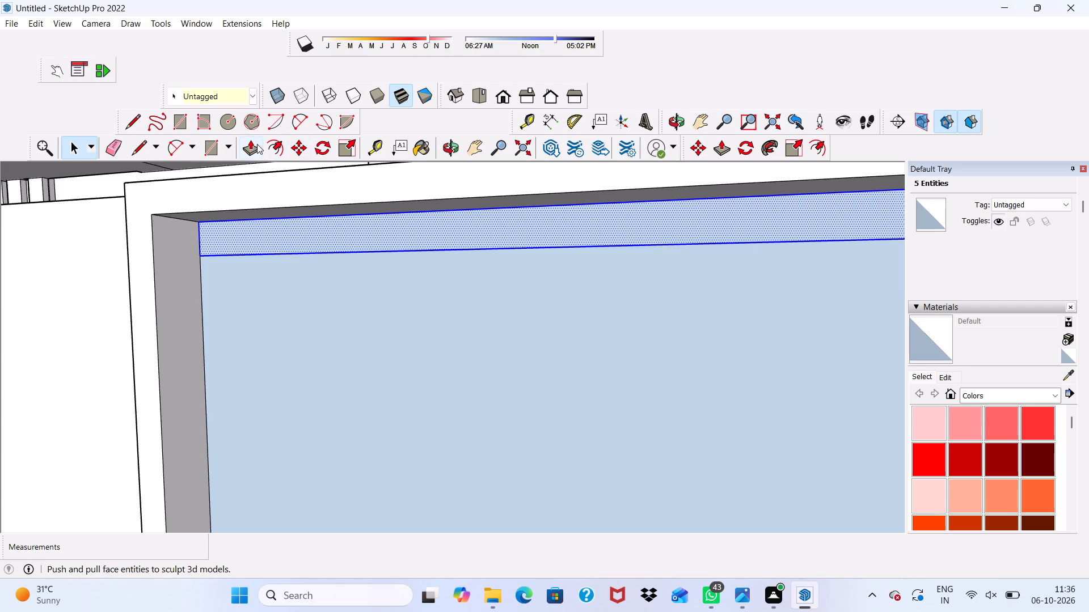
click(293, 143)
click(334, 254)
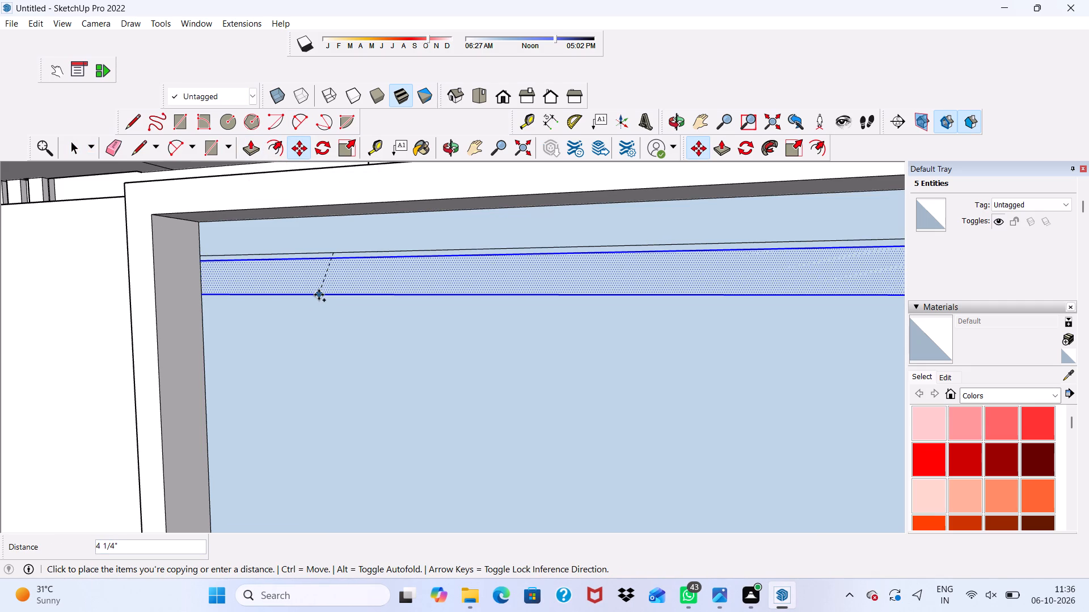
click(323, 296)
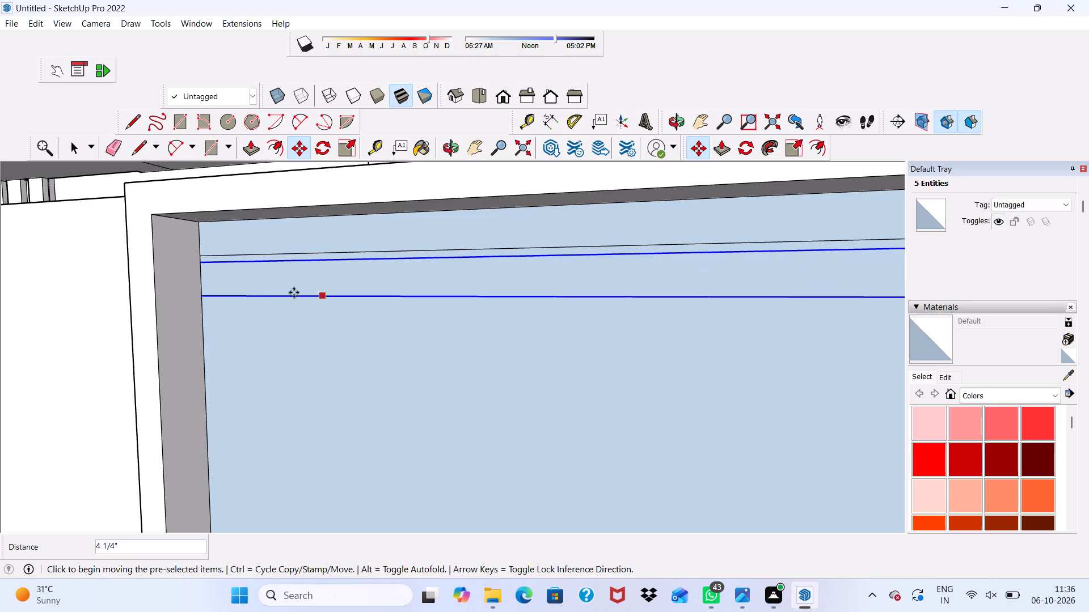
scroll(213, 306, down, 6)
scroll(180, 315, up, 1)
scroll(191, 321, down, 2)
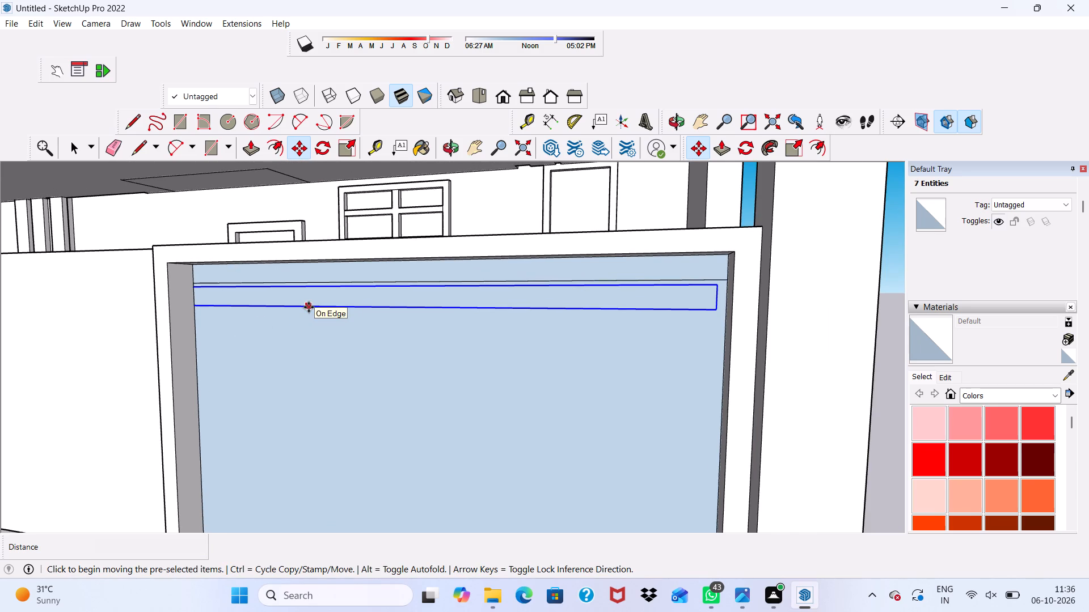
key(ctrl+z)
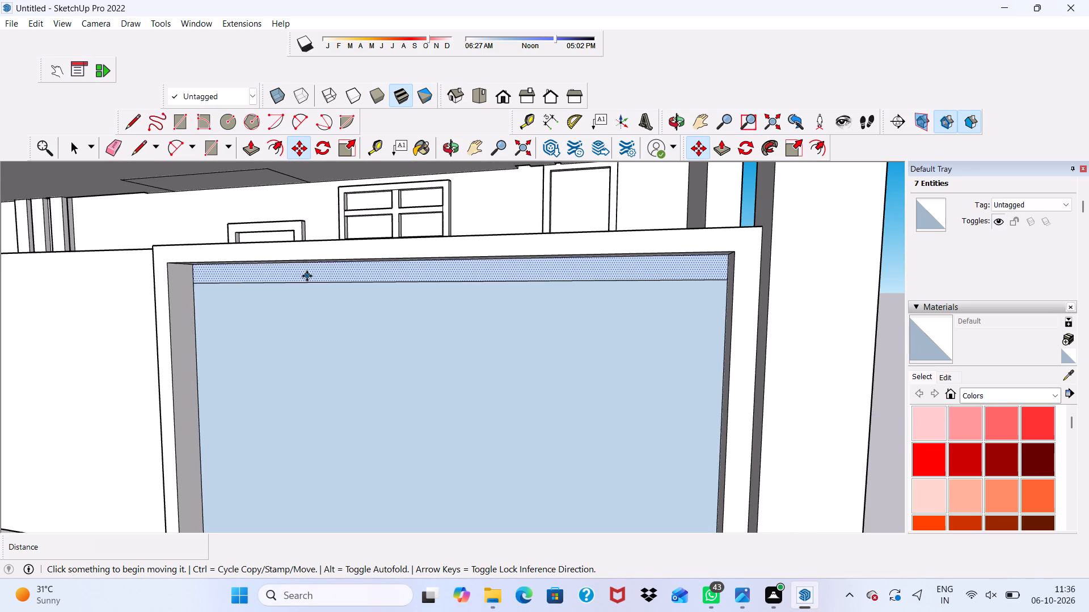
Copy the top strip's face 5" straight down the panel.
double_click(307, 276)
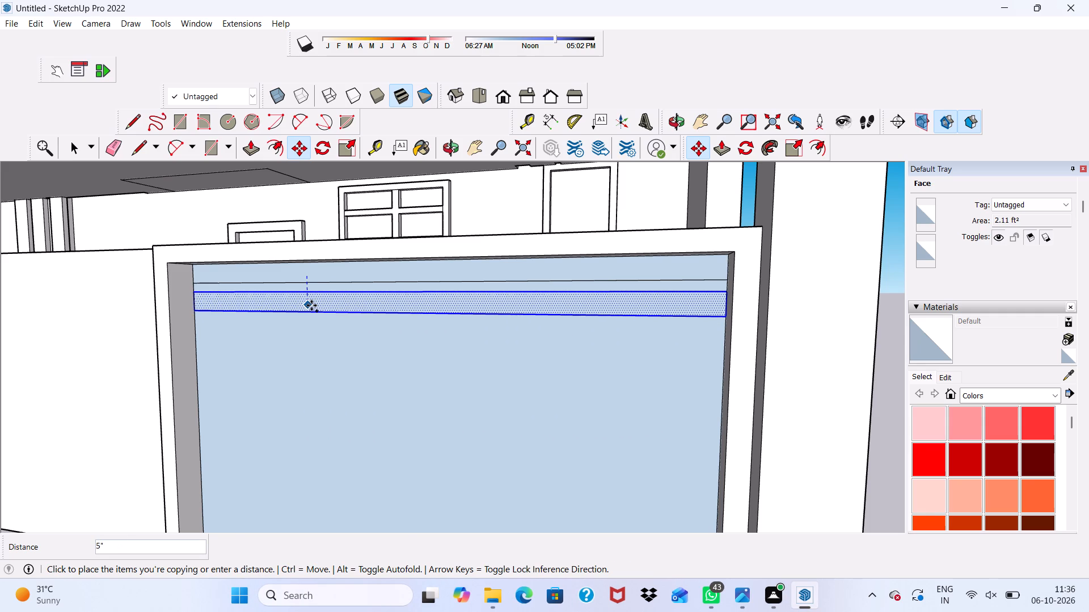
click(311, 305)
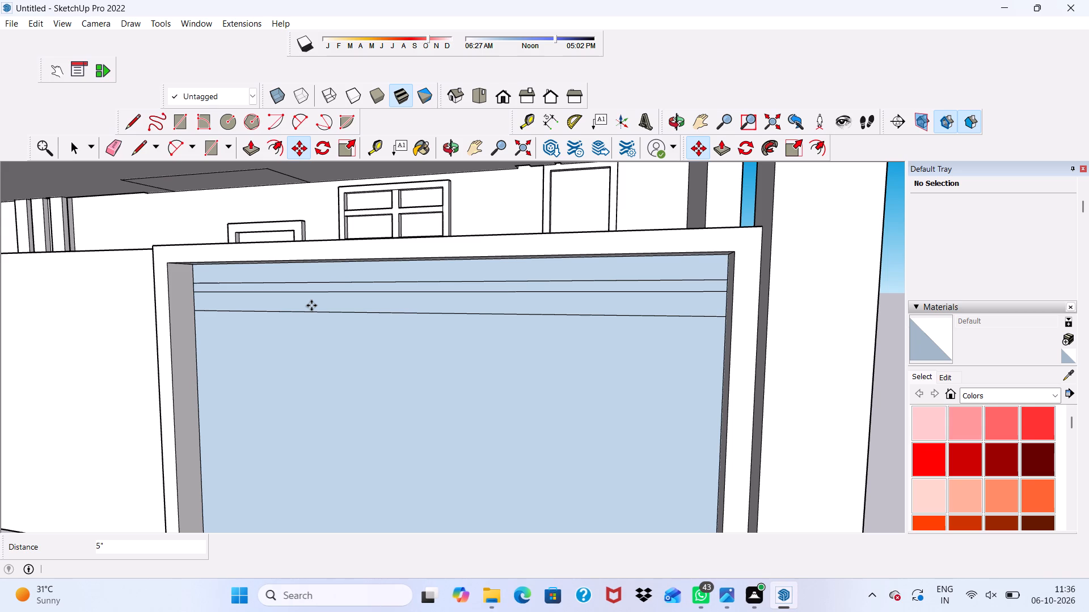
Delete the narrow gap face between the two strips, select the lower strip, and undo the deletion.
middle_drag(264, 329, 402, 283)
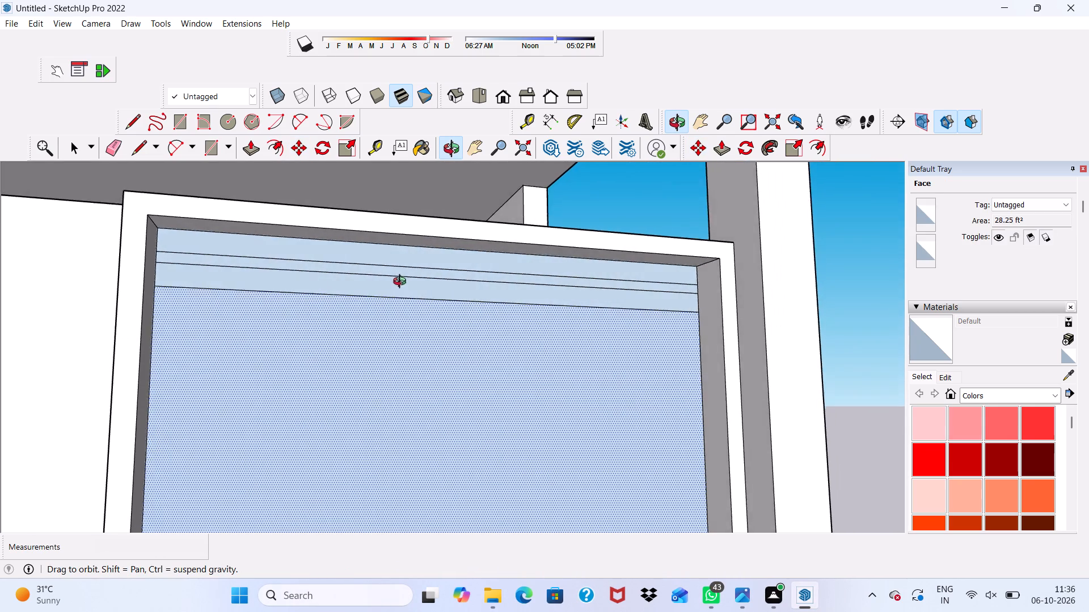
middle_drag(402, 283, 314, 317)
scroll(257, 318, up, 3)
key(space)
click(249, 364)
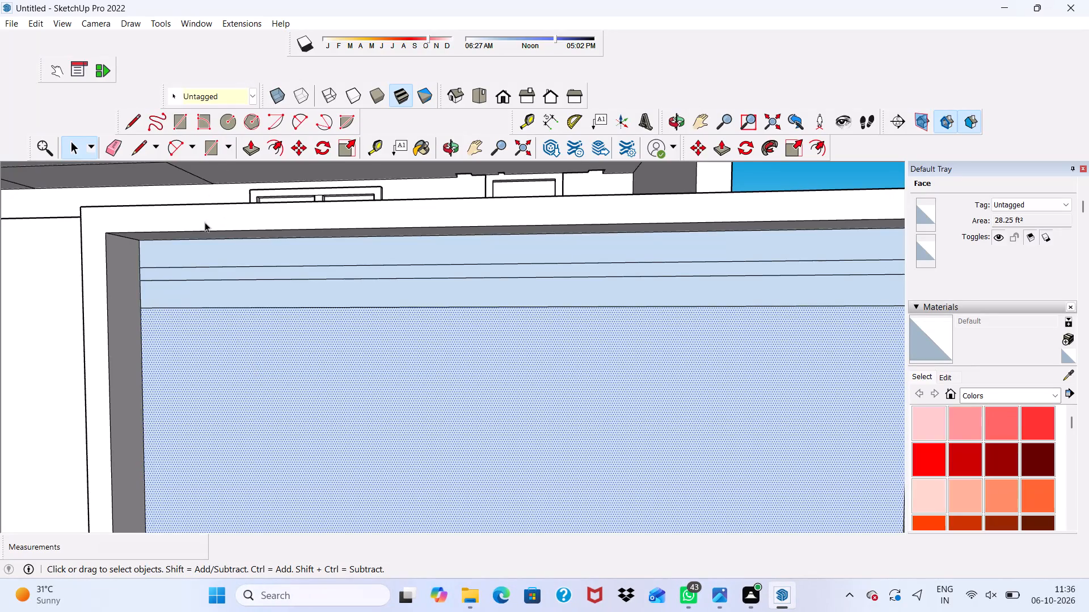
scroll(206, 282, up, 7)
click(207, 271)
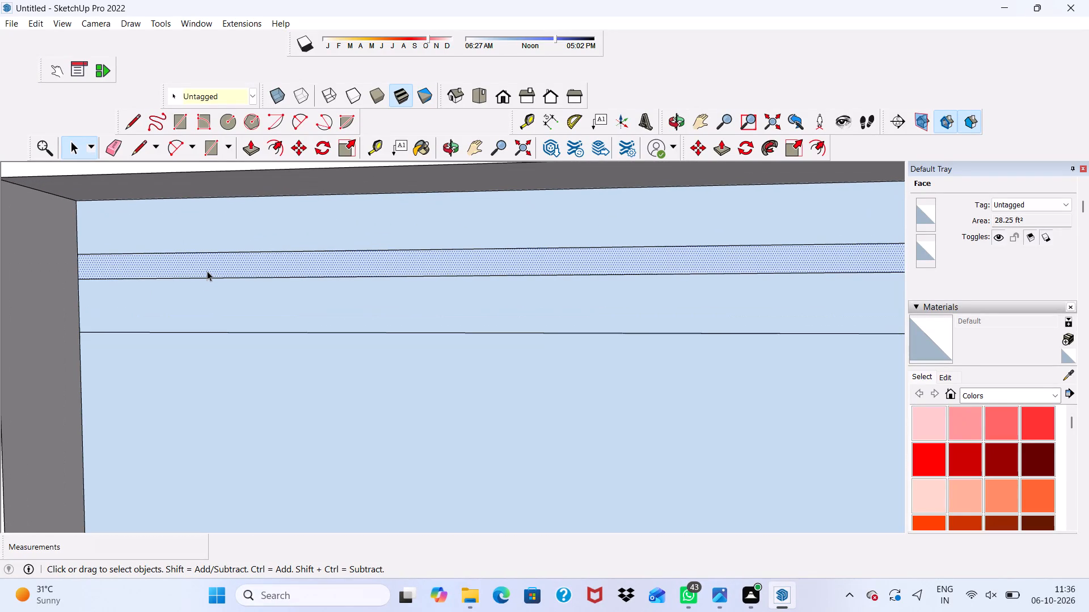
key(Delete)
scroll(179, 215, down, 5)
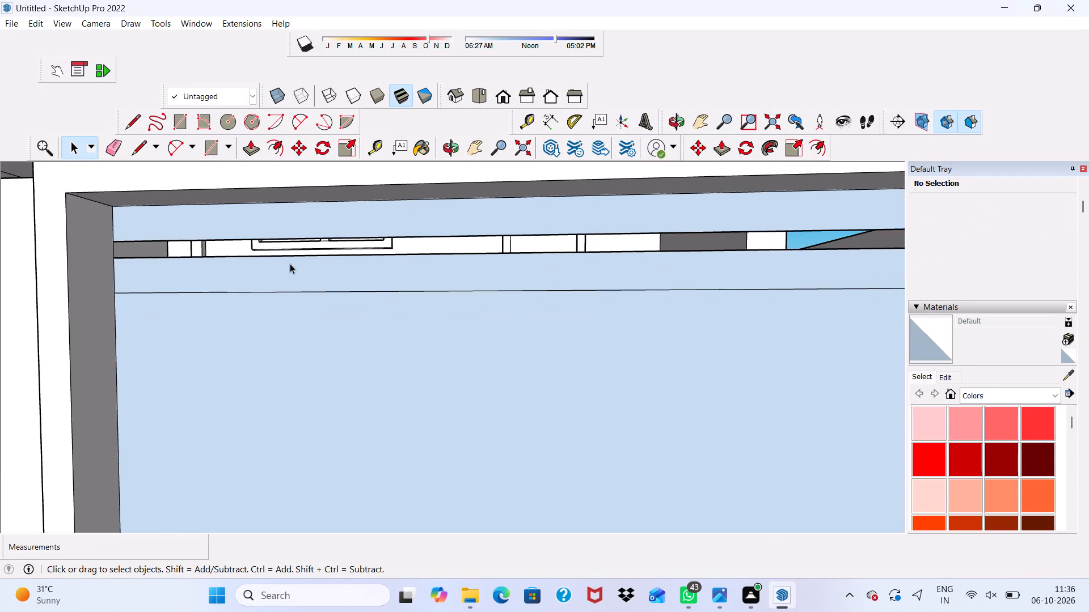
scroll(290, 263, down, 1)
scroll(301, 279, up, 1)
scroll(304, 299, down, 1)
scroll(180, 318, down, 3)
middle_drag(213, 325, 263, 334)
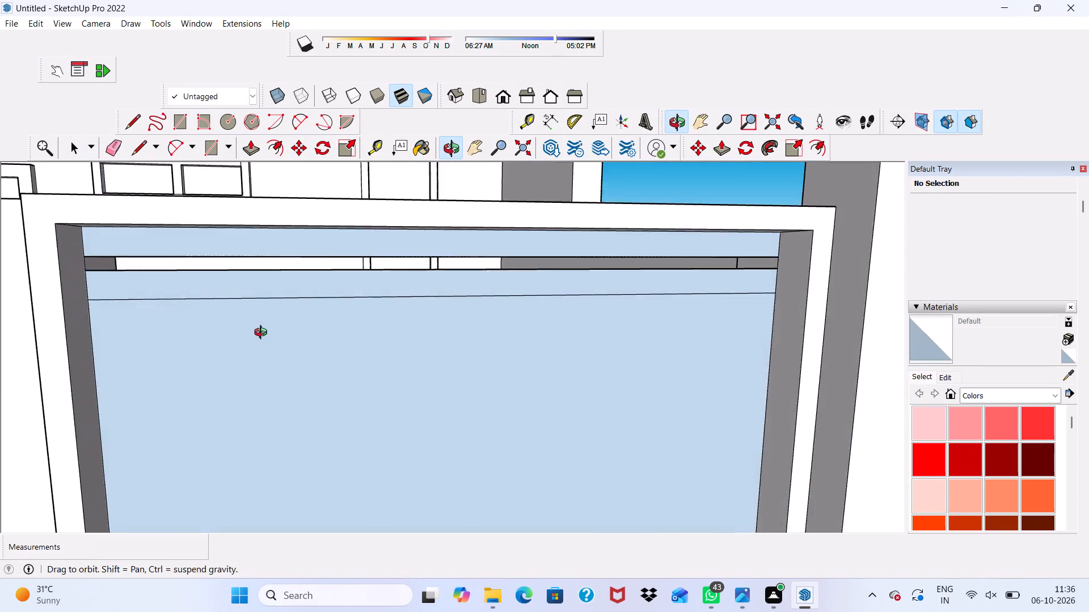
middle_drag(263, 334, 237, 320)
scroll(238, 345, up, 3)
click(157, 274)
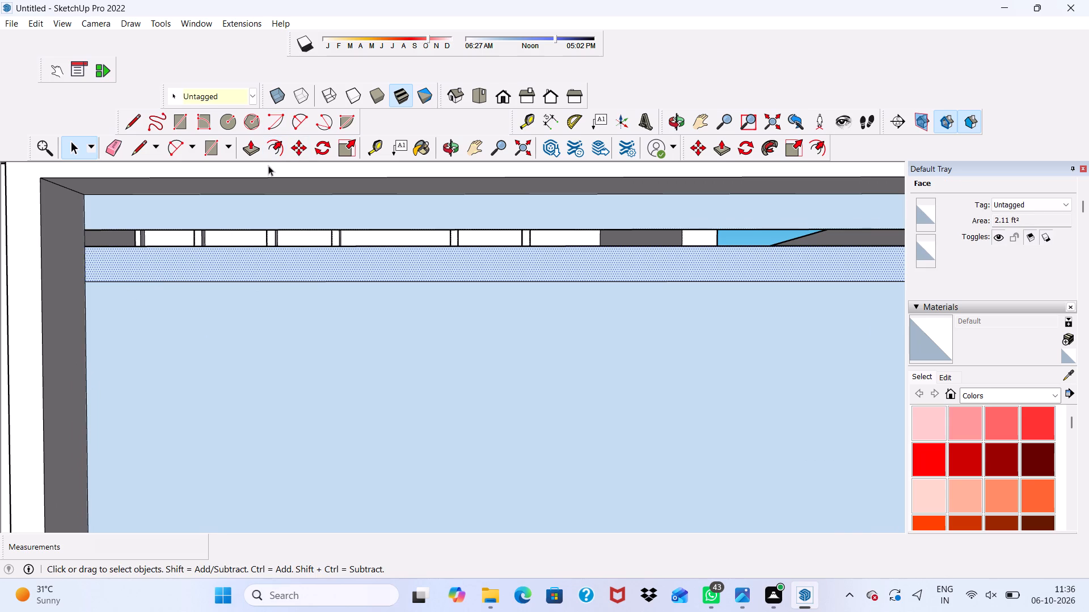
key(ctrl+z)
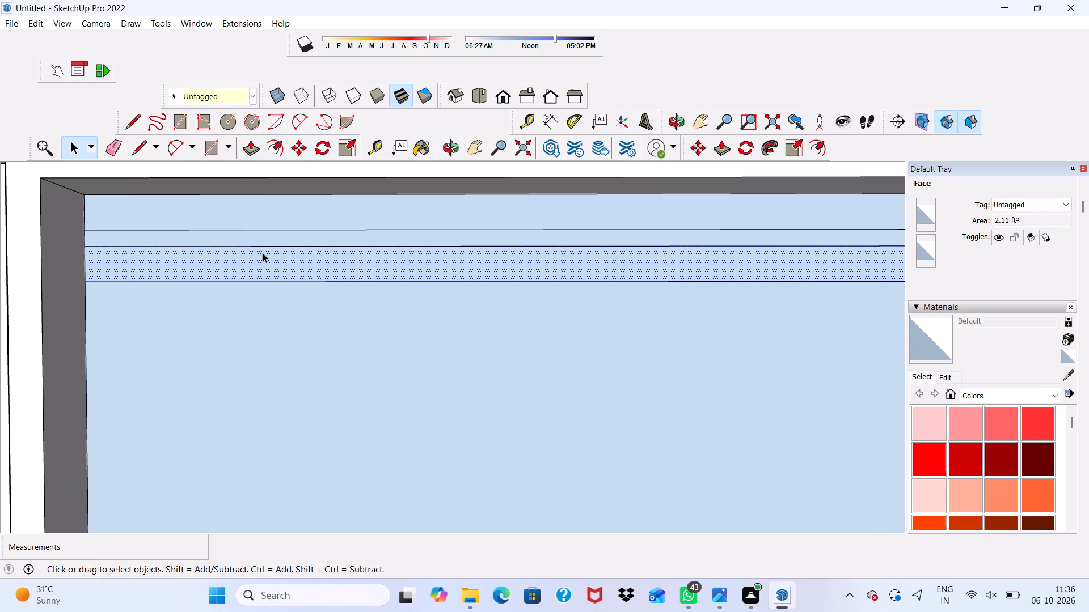
Copy the lower strip about 4 13/16" straight down and array it as 15 evenly spaced copies.
scroll(256, 280, up, 1)
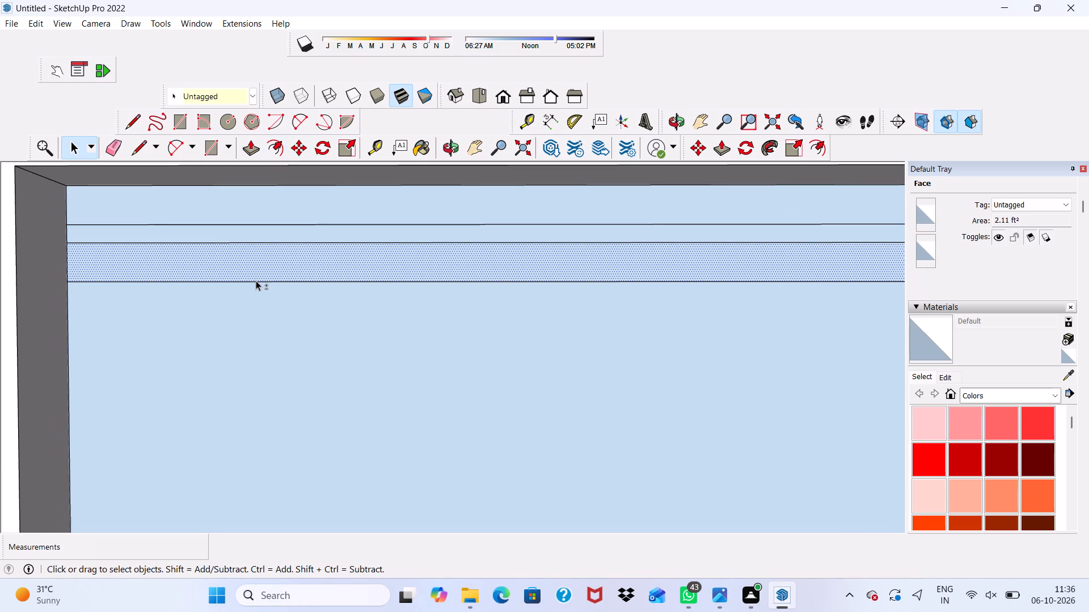
key(shift+asterisk)
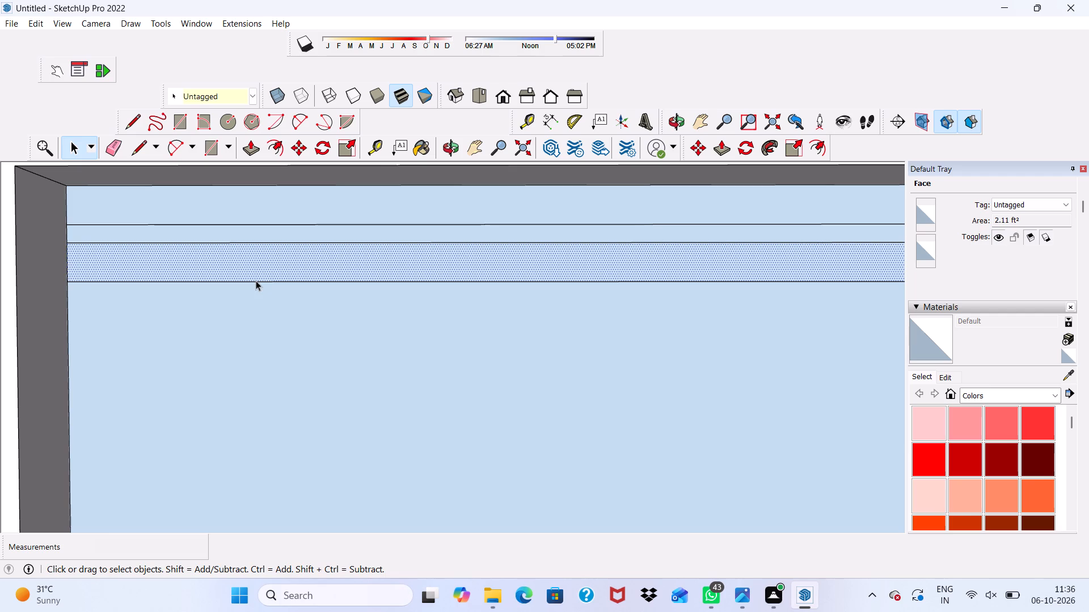
scroll(231, 297, down, 6)
scroll(179, 305, up, 1)
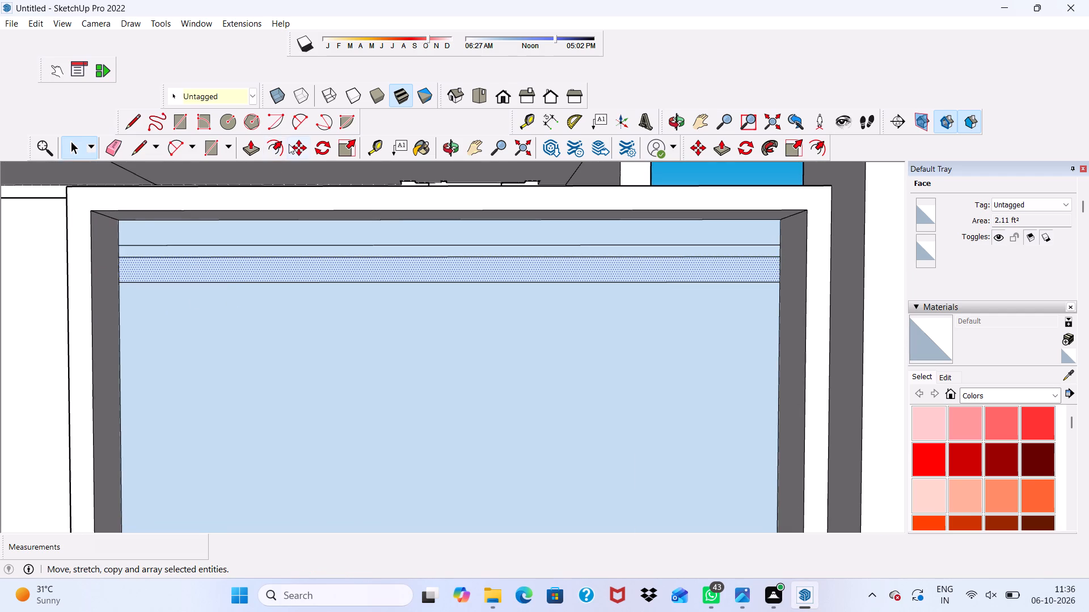
click(298, 143)
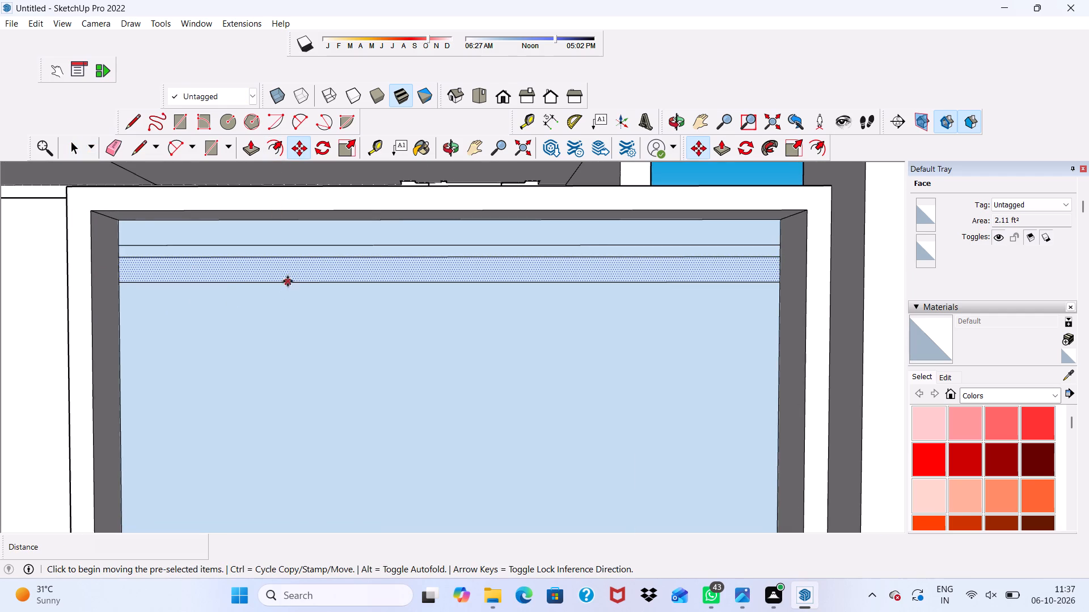
click(288, 281)
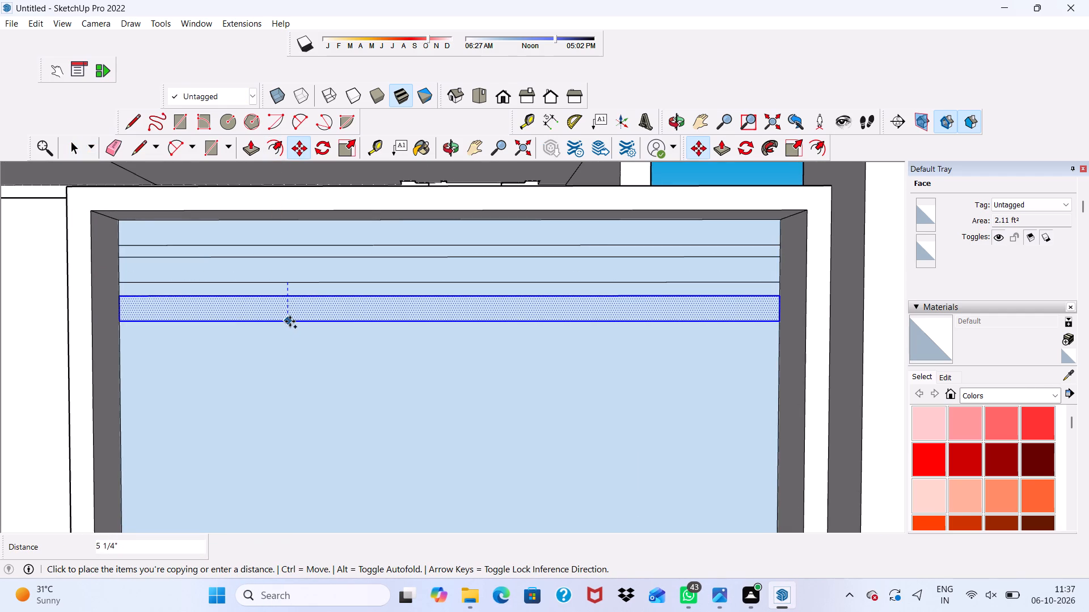
click(290, 318)
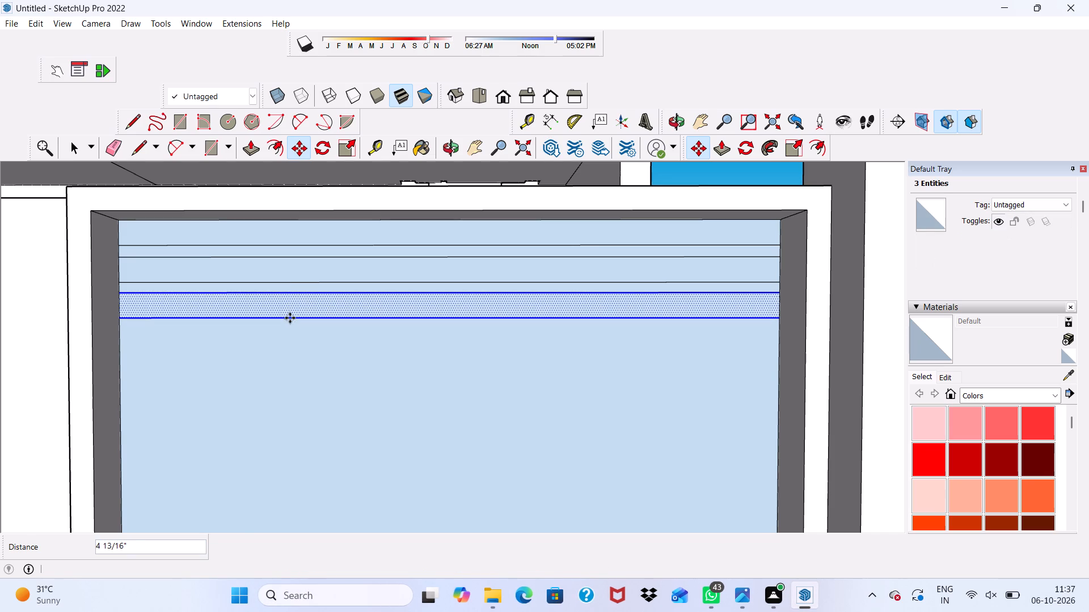
key(shift+asterisk)
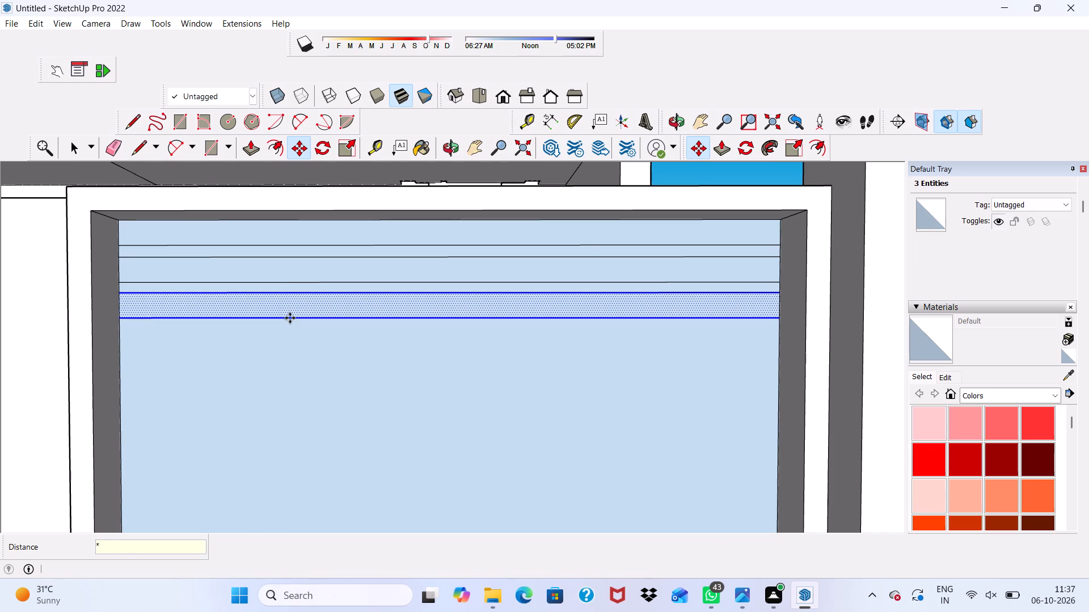
text(15)
key(Return)
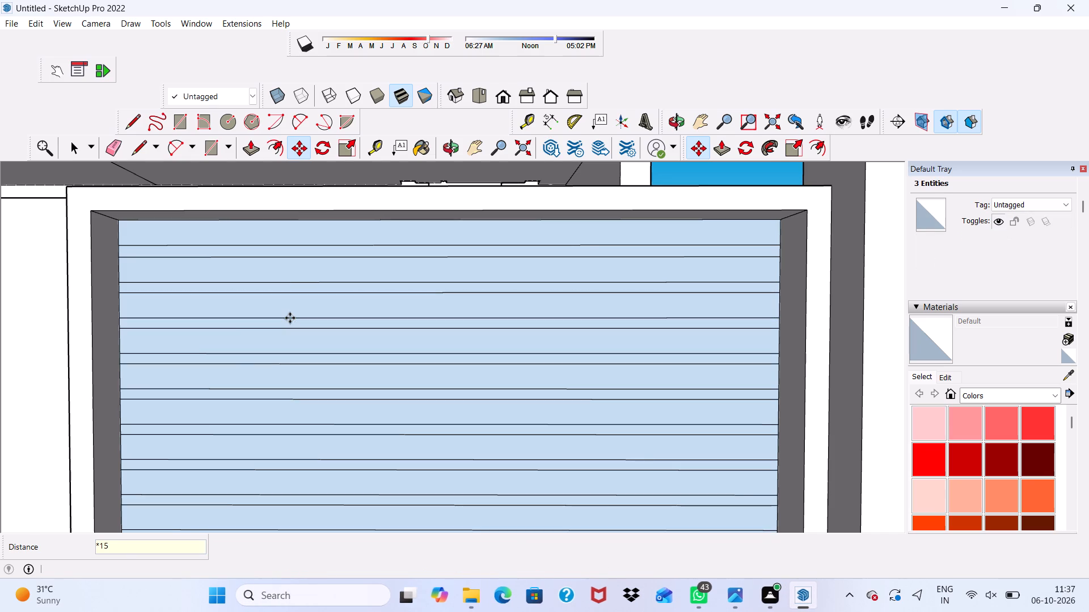
scroll(178, 161, down, 6)
scroll(176, 92, up, 1)
scroll(177, 91, down, 1)
scroll(180, 91, up, 1)
scroll(218, 179, down, 4)
scroll(283, 300, down, 3)
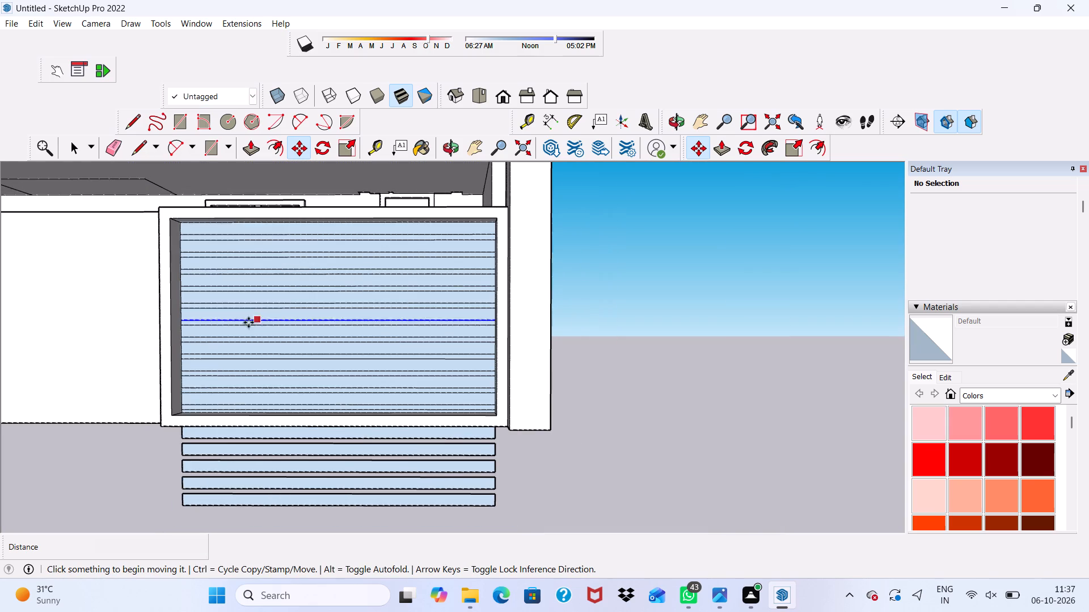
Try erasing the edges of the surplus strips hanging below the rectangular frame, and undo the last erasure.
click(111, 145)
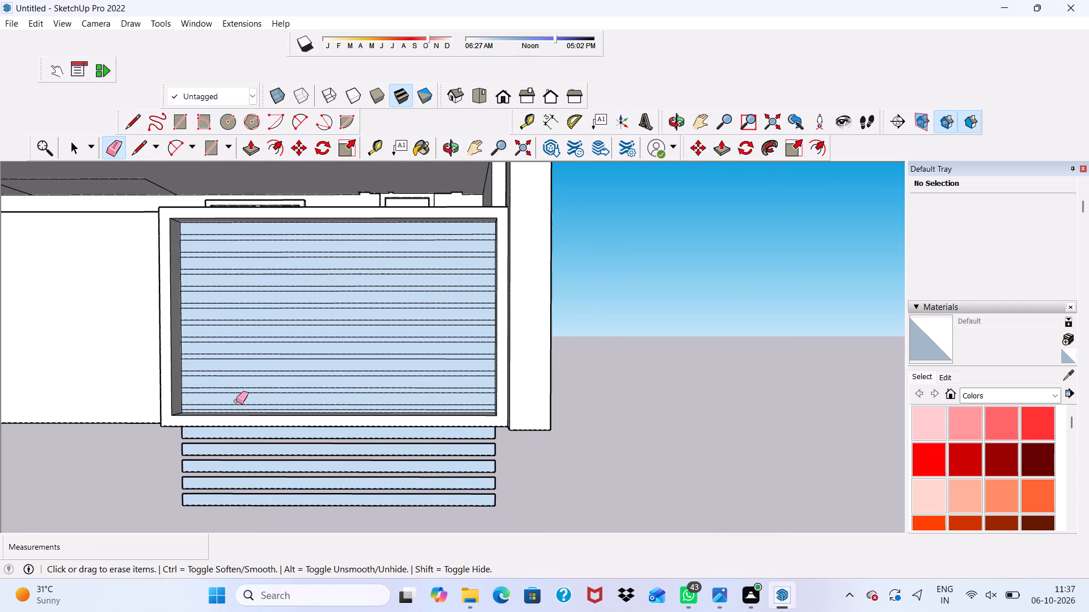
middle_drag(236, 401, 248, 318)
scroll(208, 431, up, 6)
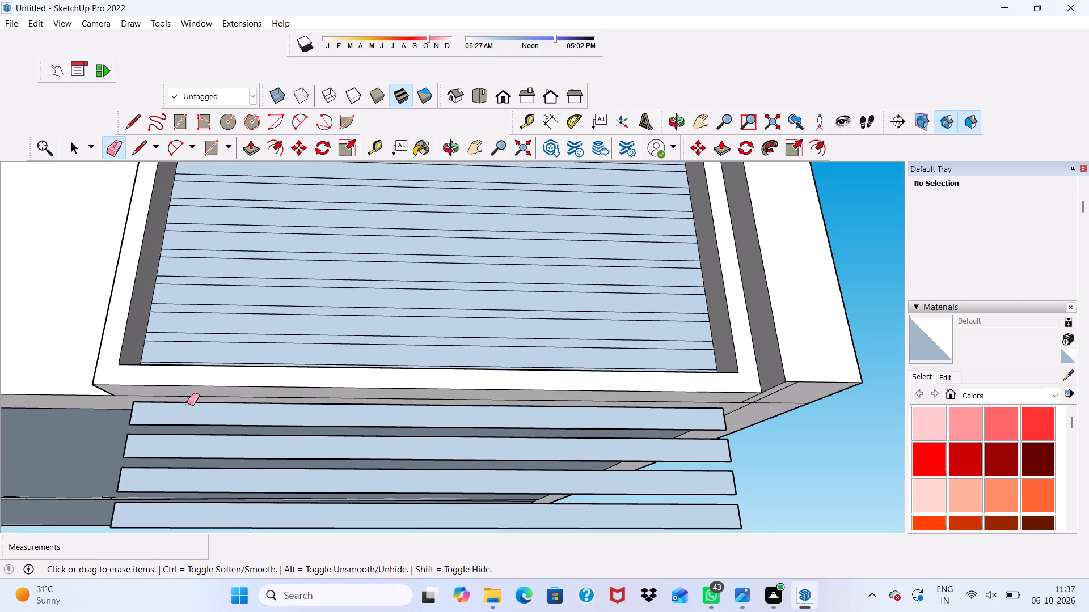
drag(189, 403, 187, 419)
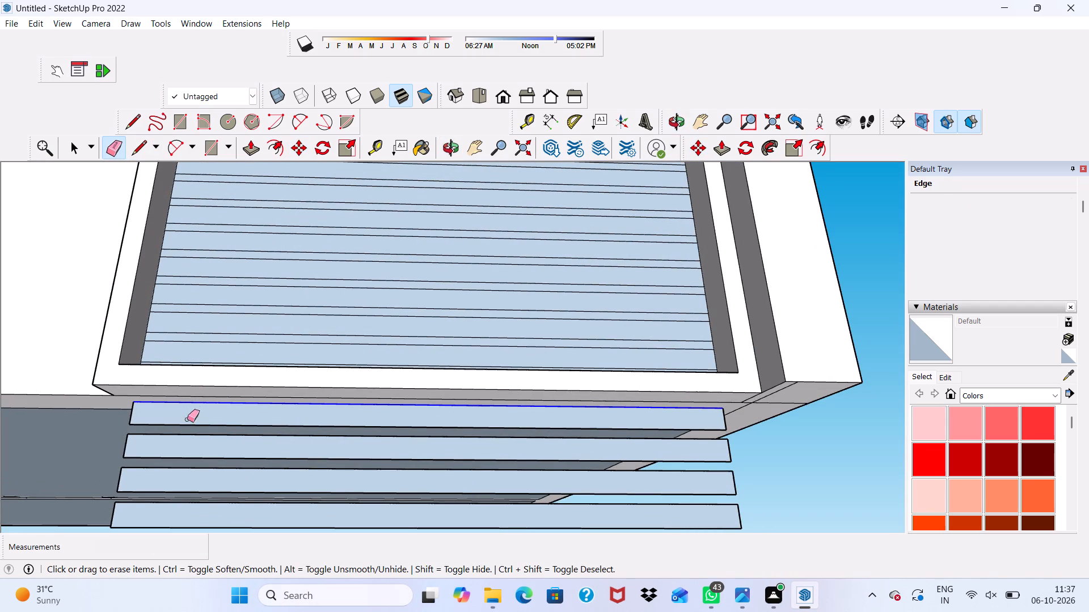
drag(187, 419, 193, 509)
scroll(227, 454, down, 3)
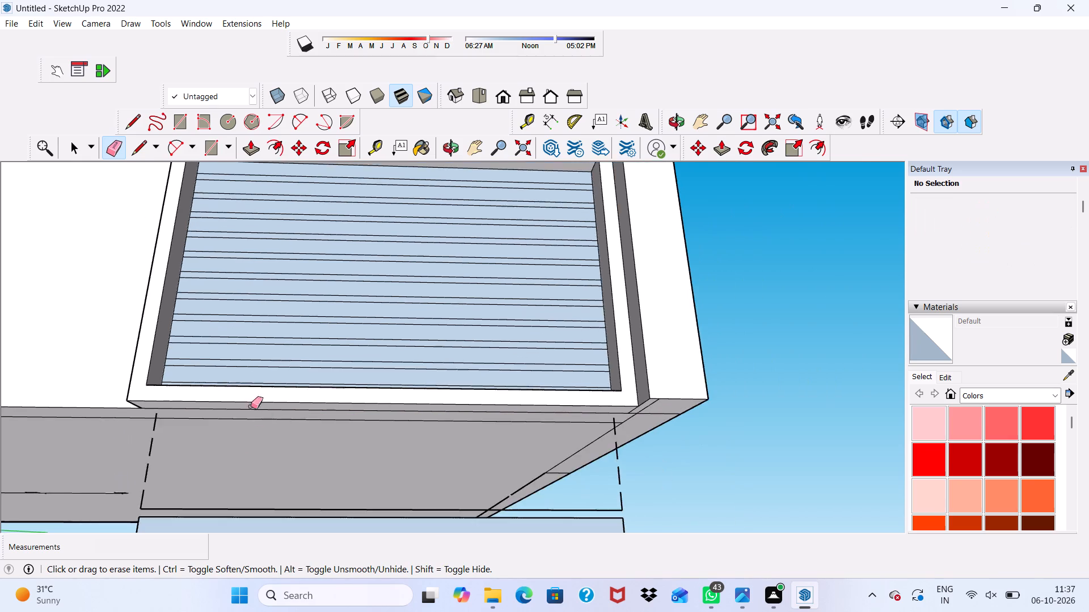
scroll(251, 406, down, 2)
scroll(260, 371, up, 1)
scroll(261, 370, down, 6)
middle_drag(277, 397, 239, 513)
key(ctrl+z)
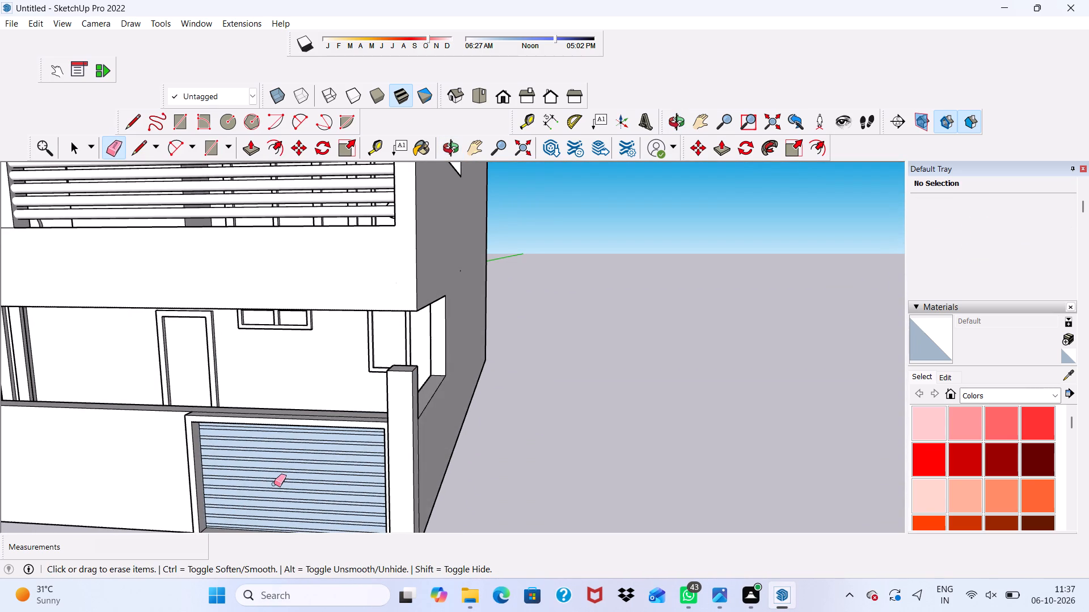
Erase the long edges of the surplus strips hanging below the frame, sweeping the Eraser across them strip by strip.
scroll(274, 484, down, 4)
scroll(321, 418, down, 3)
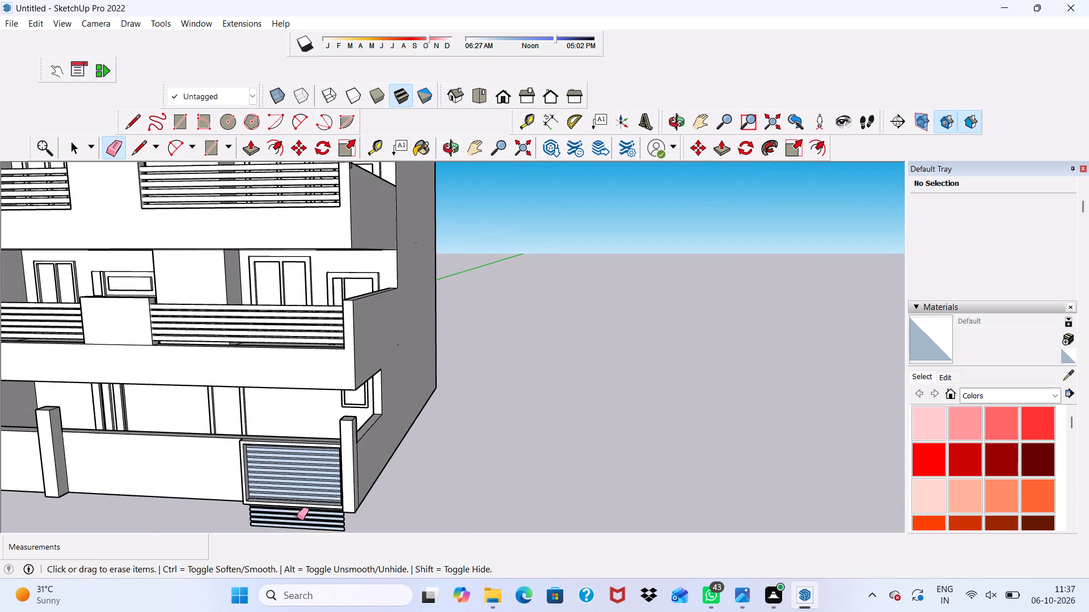
scroll(293, 538, up, 3)
scroll(196, 492, up, 10)
scroll(197, 481, down, 8)
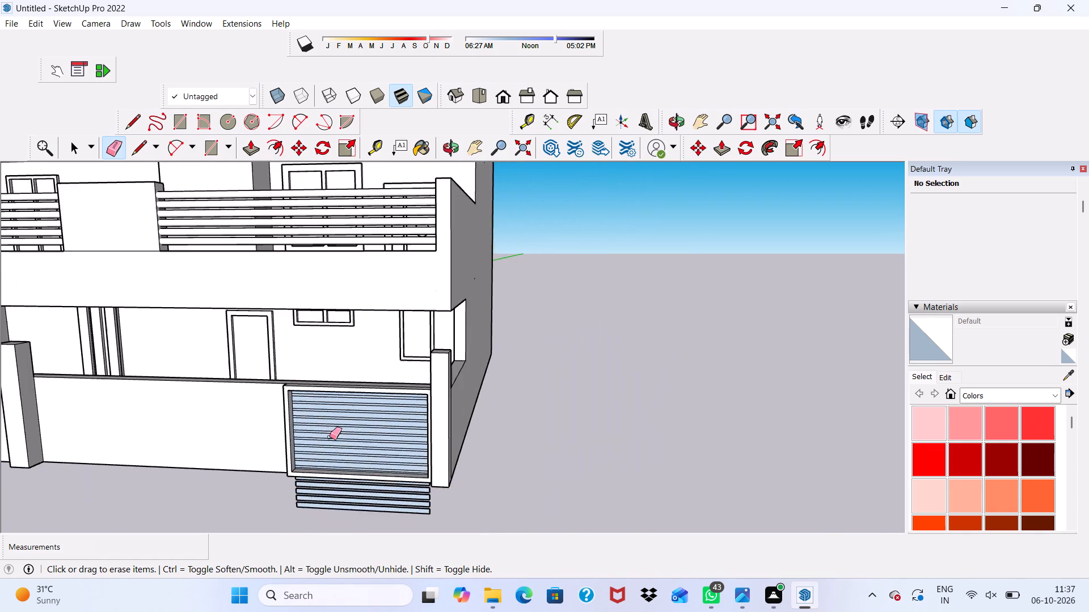
scroll(320, 492, up, 8)
middle_drag(296, 488, 377, 432)
scroll(379, 431, up, 4)
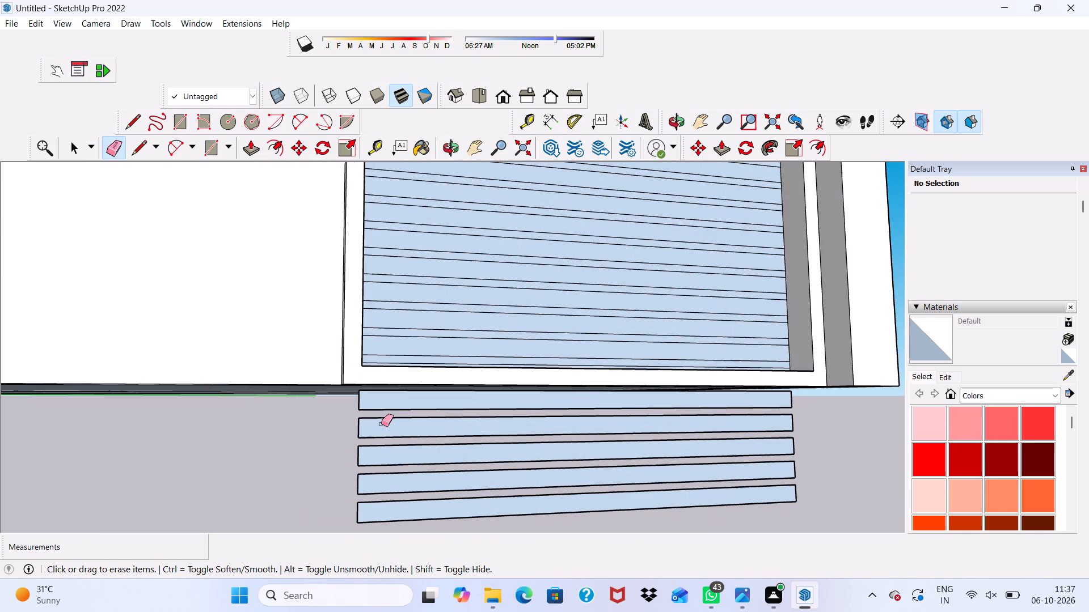
drag(393, 405, 384, 414)
drag(390, 423, 394, 431)
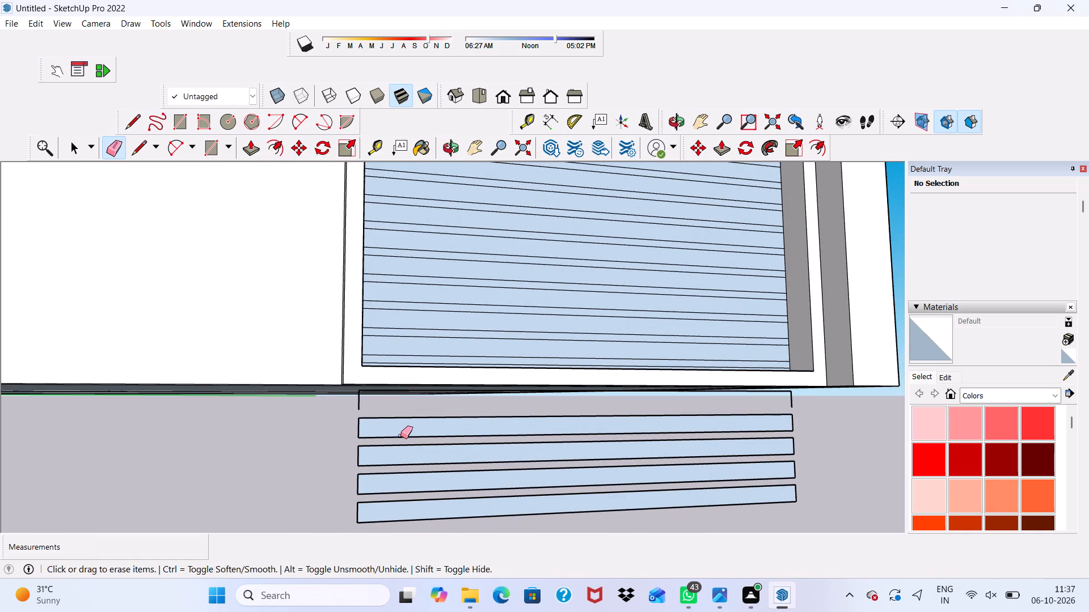
click(400, 436)
drag(409, 418, 457, 435)
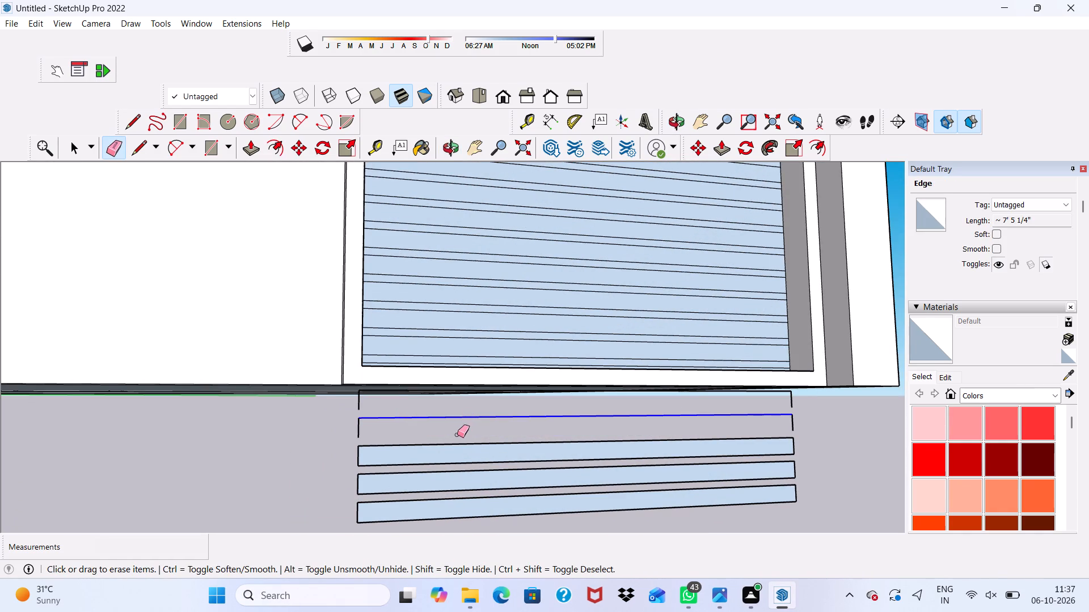
drag(457, 435, 423, 471)
scroll(338, 456, down, 6)
middle_drag(352, 441, 319, 342)
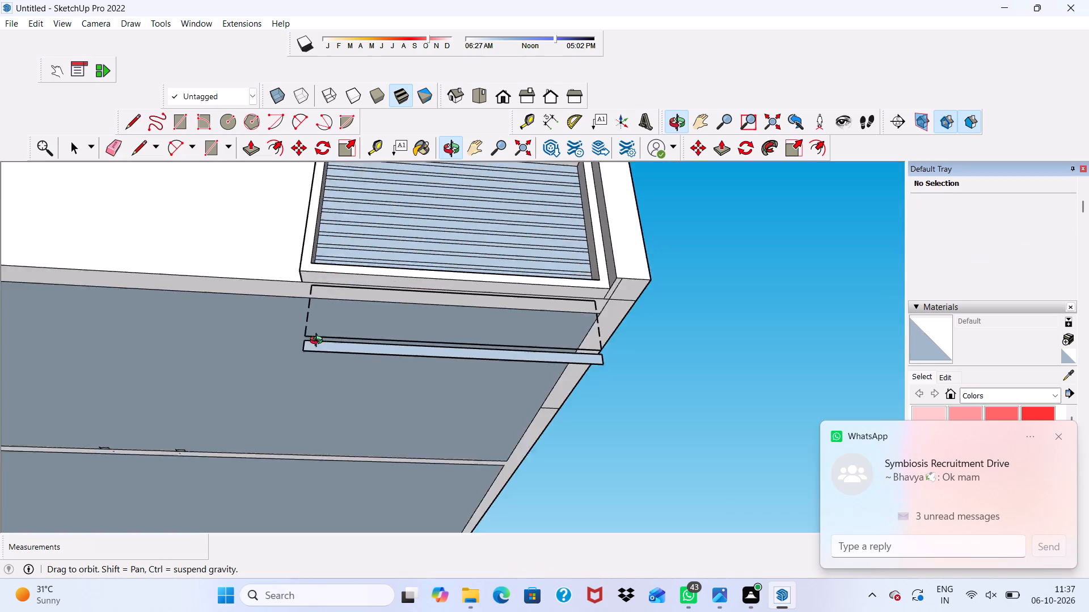
middle_drag(319, 342, 246, 403)
scroll(302, 435, up, 2)
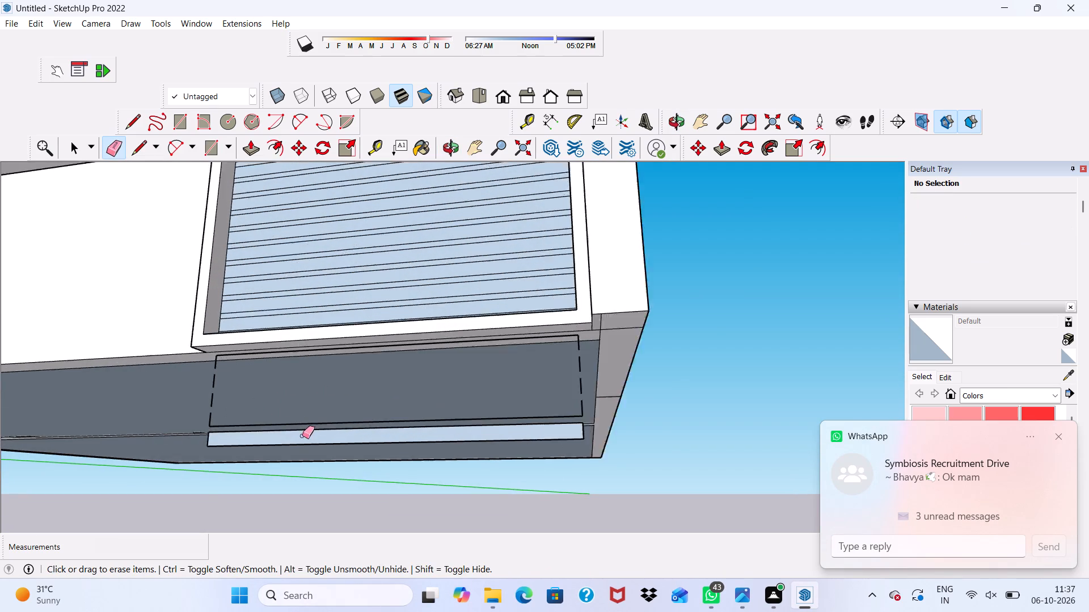
scroll(302, 436, up, 3)
drag(302, 413, 305, 436)
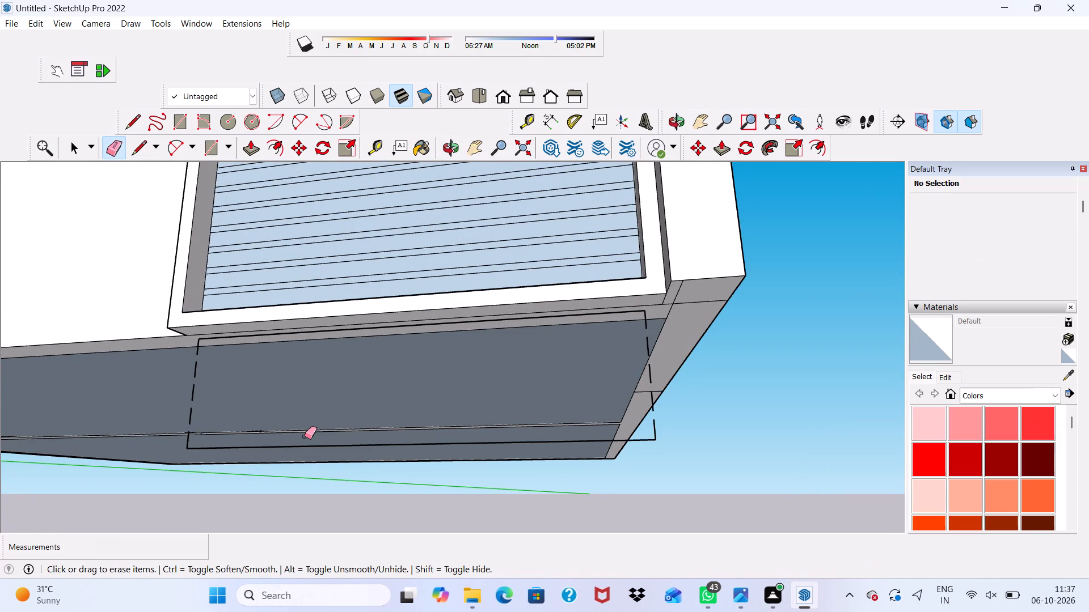
Erase the leftover topmost edge below the frame and the short strip-end edges on the side away from the pier.
scroll(191, 371, up, 6)
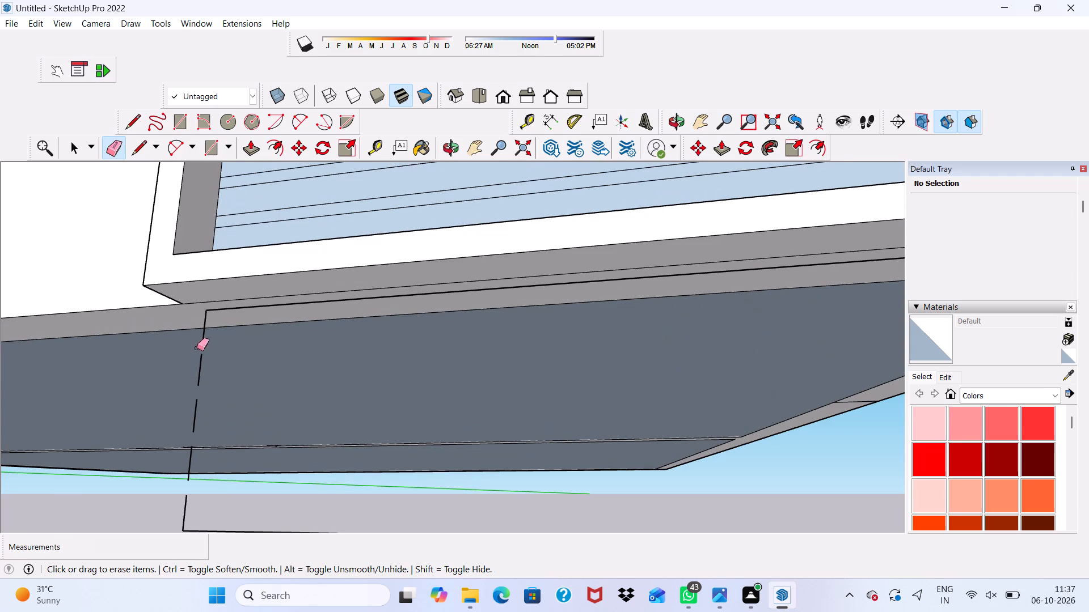
click(231, 299)
click(229, 304)
drag(231, 300, 222, 310)
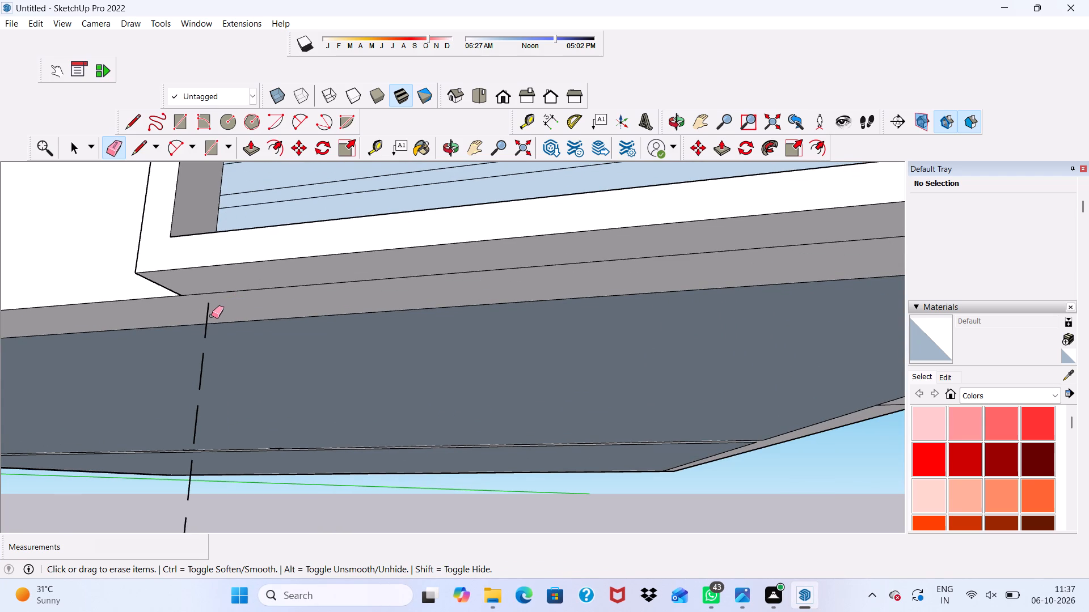
click(212, 316)
click(205, 320)
scroll(209, 374, up, 4)
drag(194, 359, 188, 373)
scroll(234, 350, down, 10)
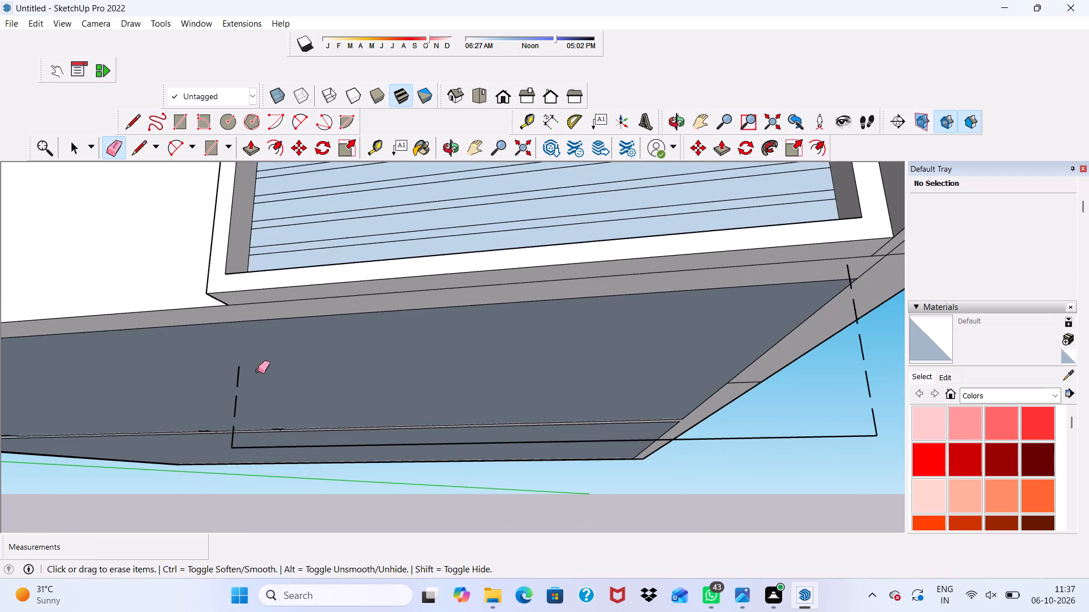
drag(238, 382, 238, 387)
drag(239, 397, 246, 404)
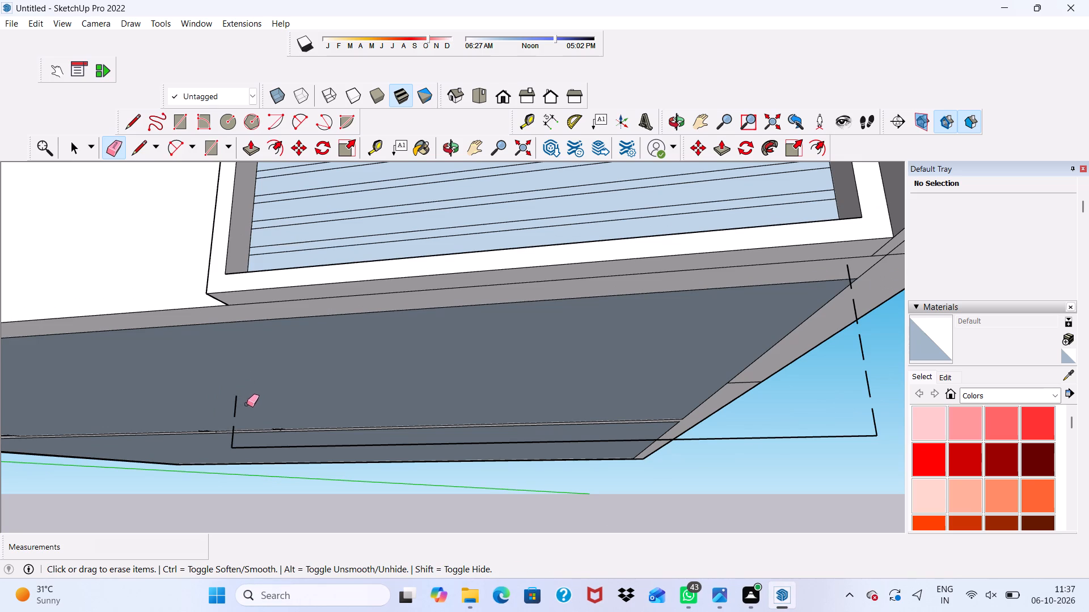
scroll(231, 396, up, 4)
click(244, 413)
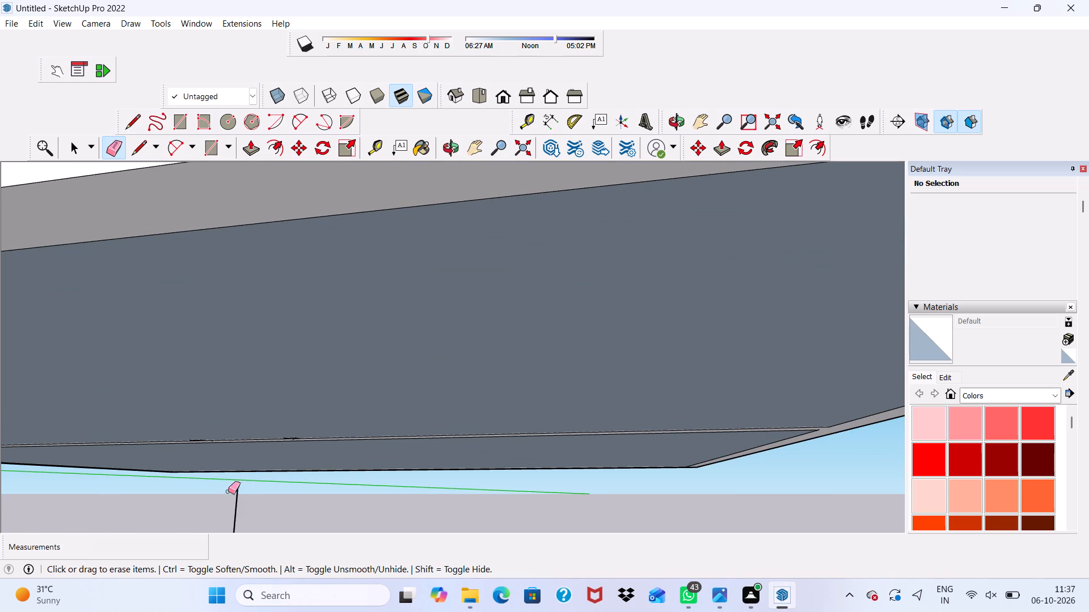
click(233, 501)
Erase the leftover bottom edge below the frame and the remaining short strip-end edges on the pier side.
scroll(109, 448, down, 6)
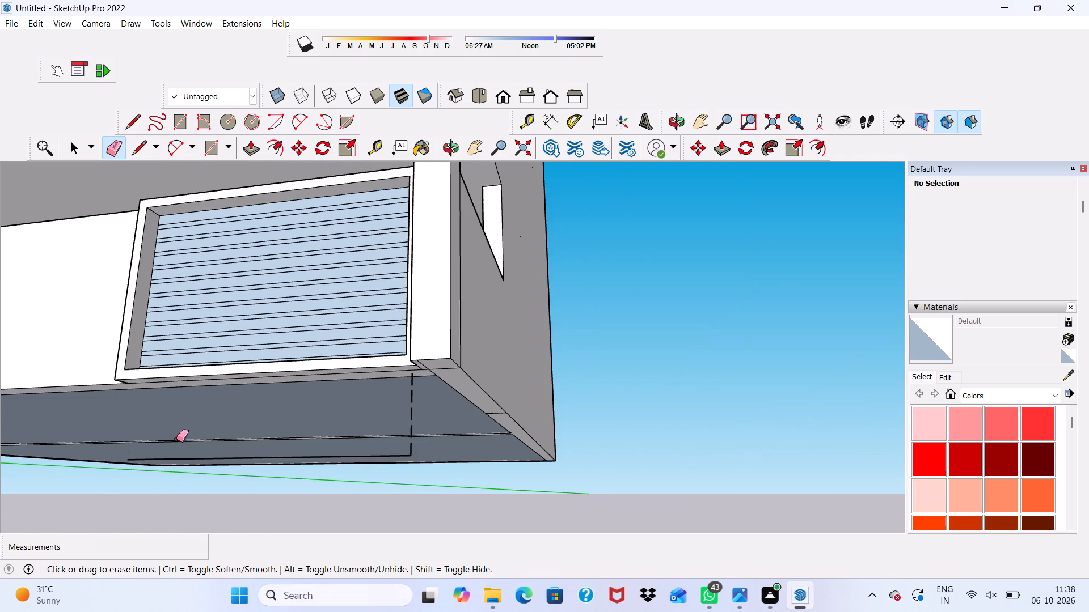
drag(192, 457, 195, 463)
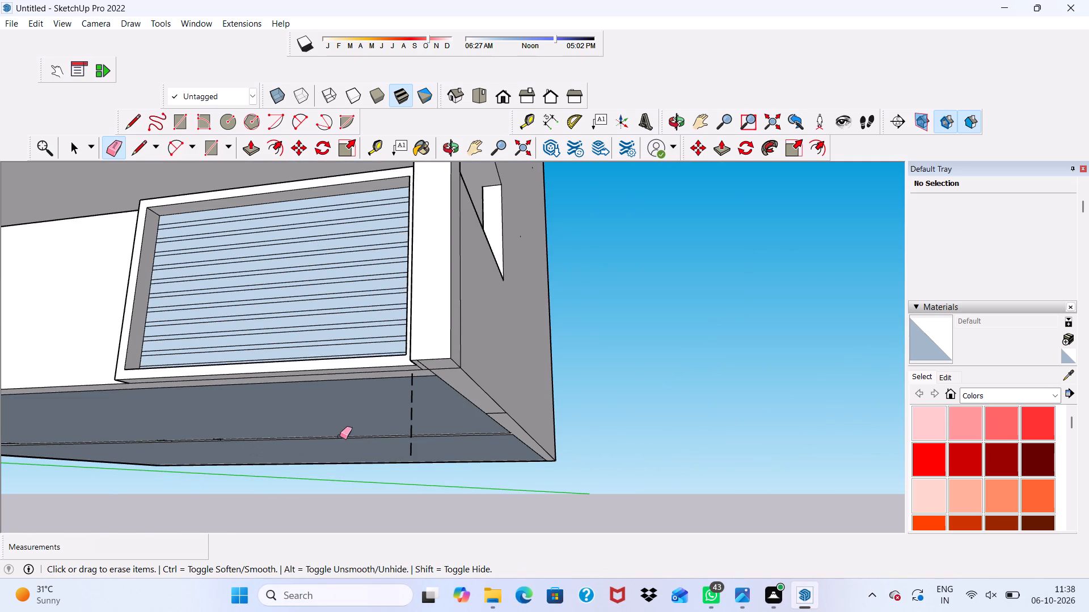
scroll(334, 422, up, 4)
scroll(520, 312, up, 1)
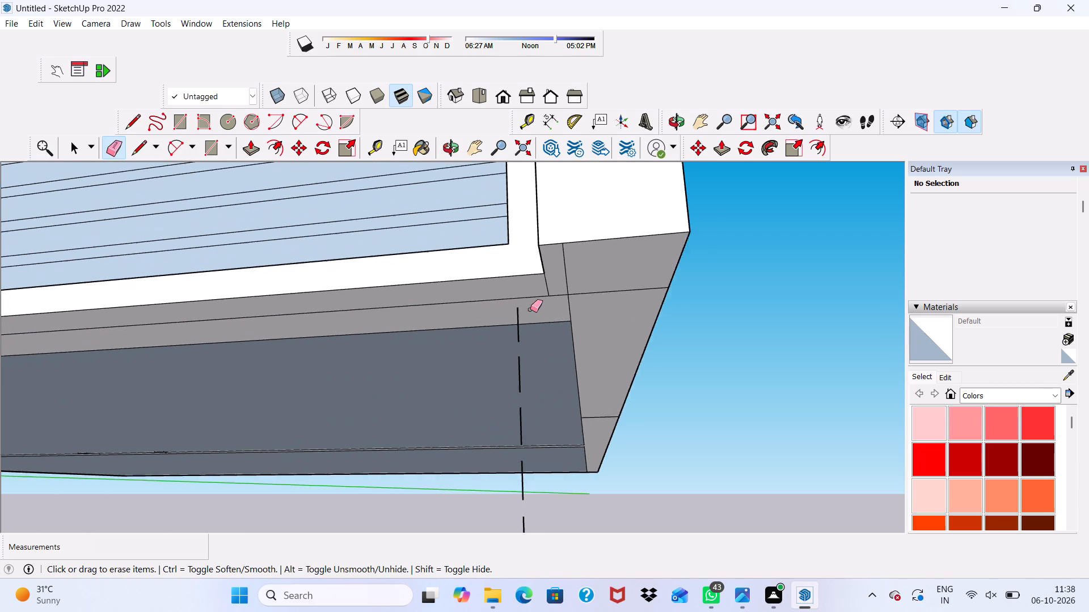
scroll(530, 309, up, 2)
drag(514, 321, 521, 333)
click(520, 379)
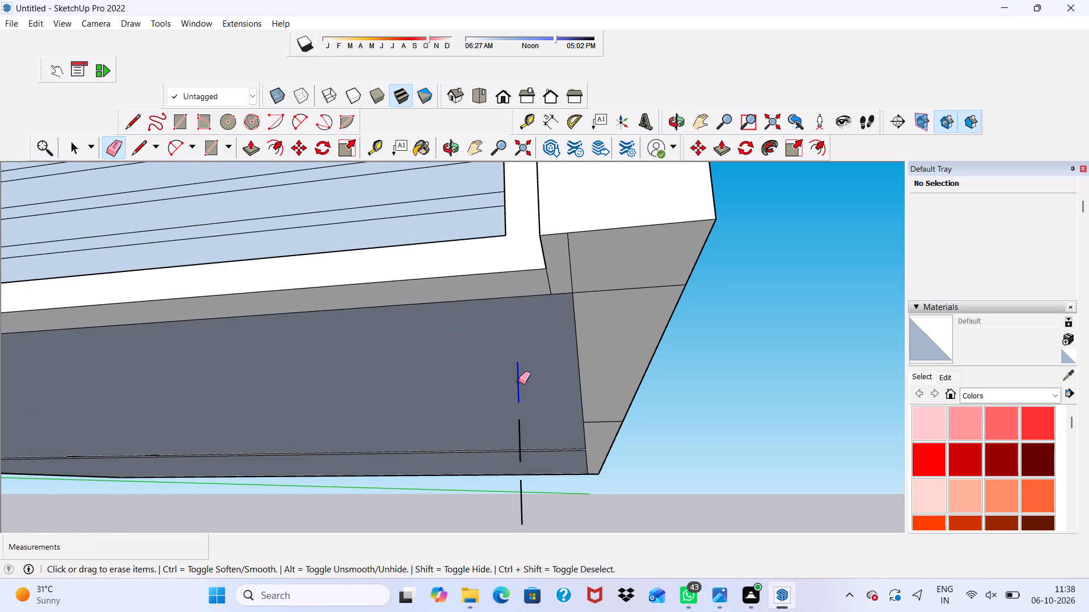
scroll(315, 326, down, 2)
scroll(315, 327, up, 1)
scroll(314, 327, down, 8)
middle_drag(277, 327, 378, 458)
scroll(378, 458, down, 1)
scroll(206, 385, up, 1)
scroll(206, 385, down, 4)
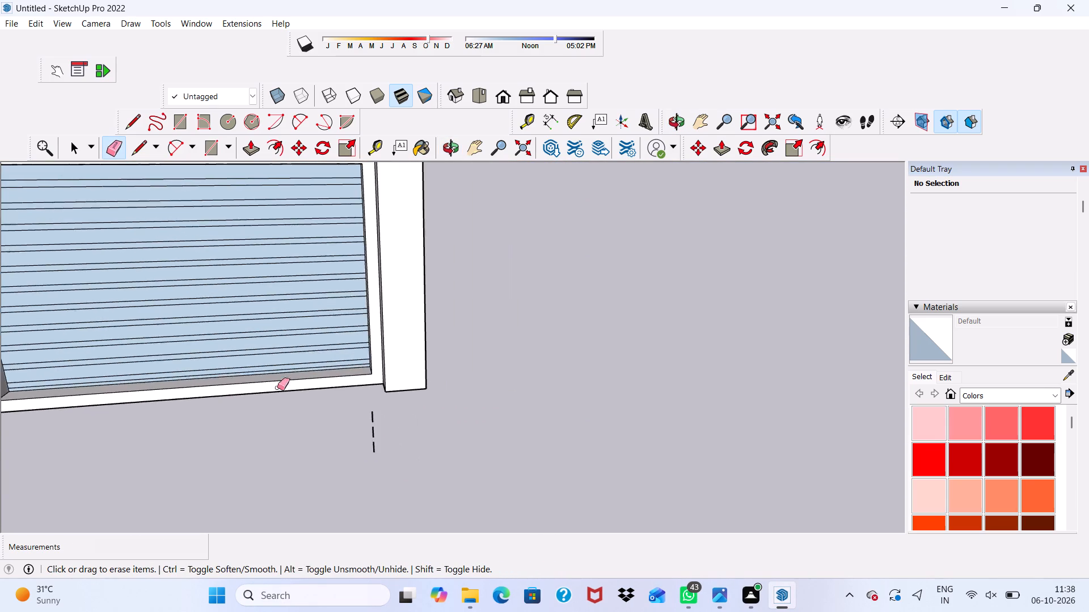
scroll(277, 388, down, 13)
scroll(250, 380, up, 10)
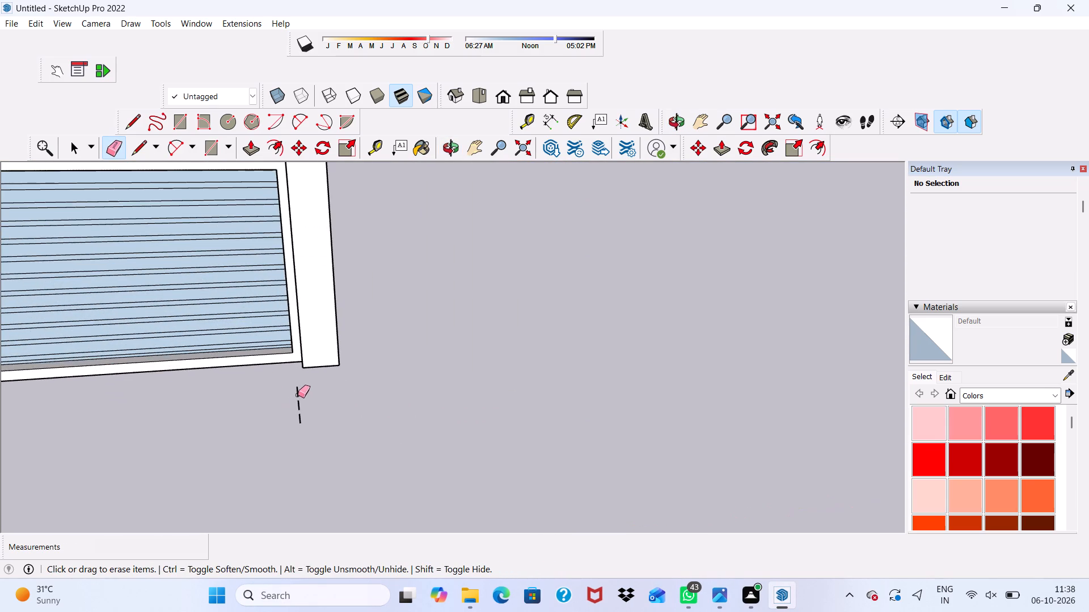
drag(299, 393, 302, 422)
scroll(307, 399, up, 3)
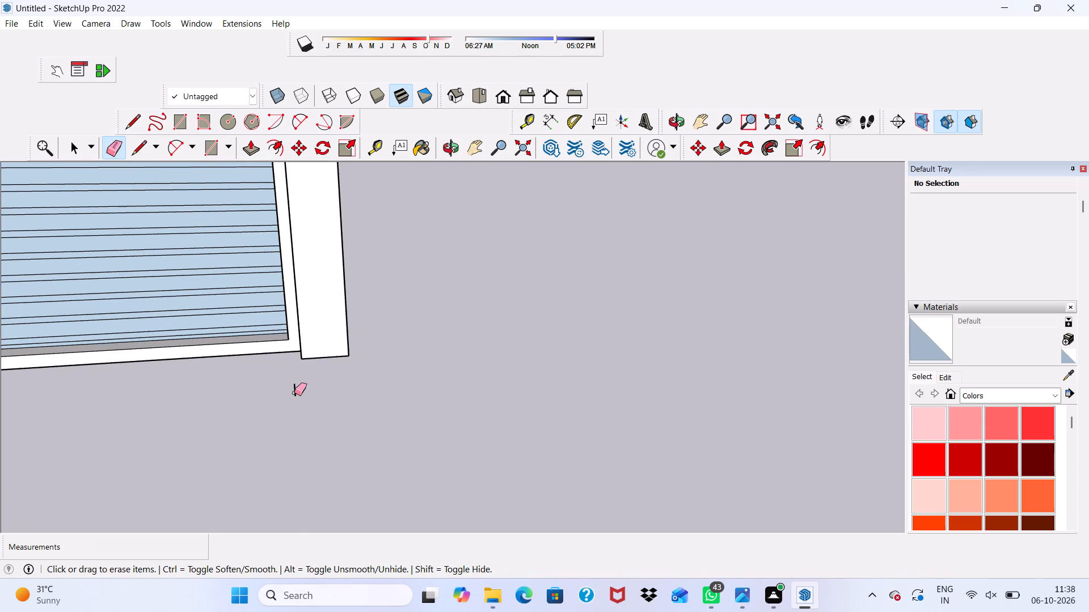
click(302, 385)
drag(299, 388, 294, 394)
Delete the two uppermost narrow gap faces between the louvre strips inside the frame.
scroll(318, 371, down, 5)
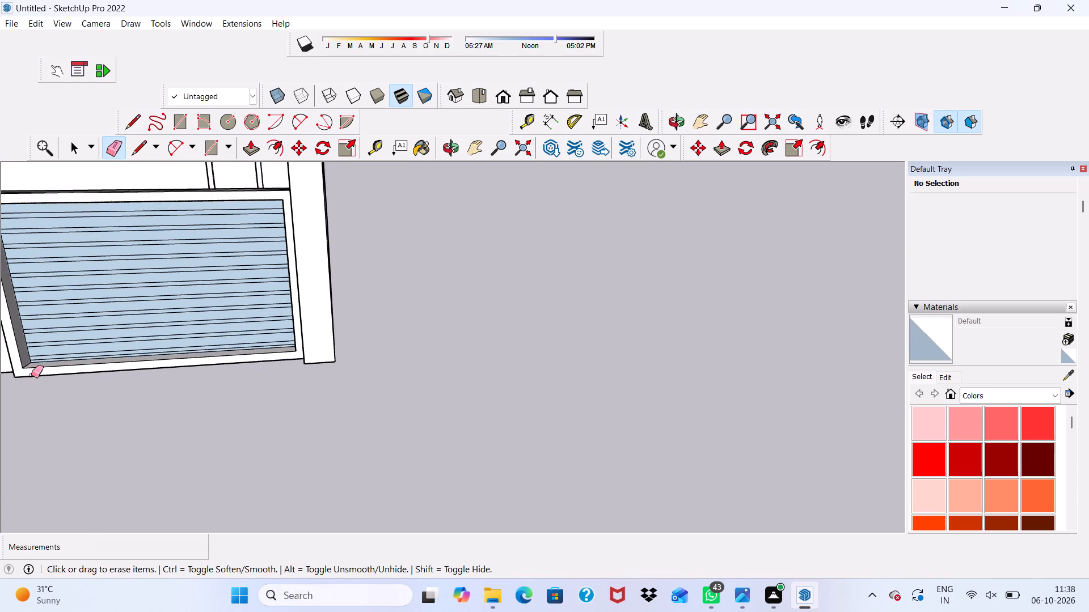
scroll(31, 375, down, 2)
key(space)
scroll(105, 388, down, 1)
scroll(100, 321, up, 4)
scroll(101, 314, down, 2)
middle_drag(105, 326, 102, 324)
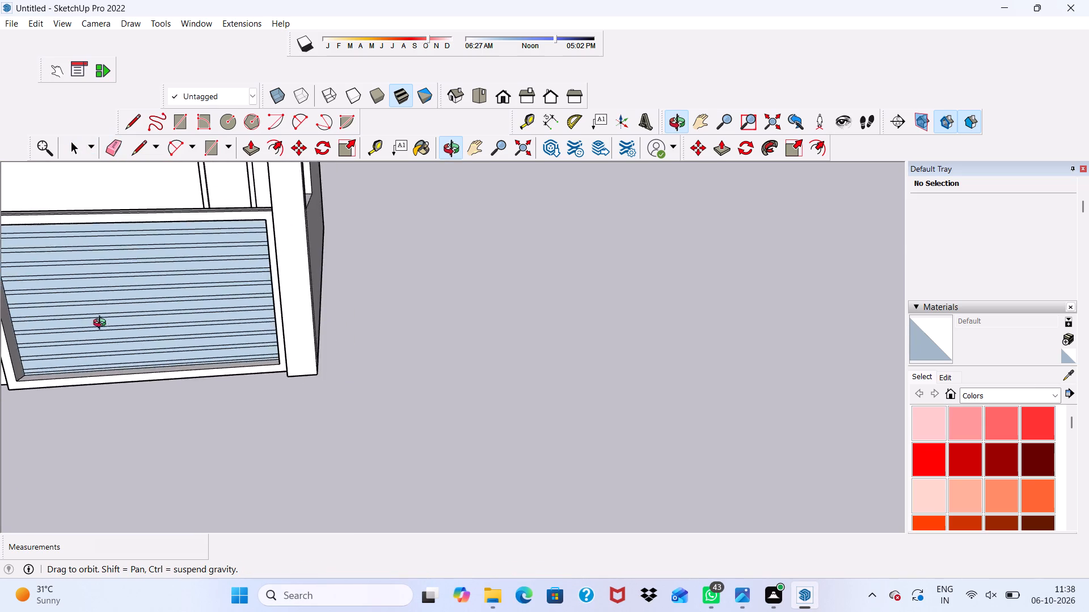
middle_drag(102, 324, 104, 224)
scroll(53, 172, up, 5)
scroll(88, 235, up, 3)
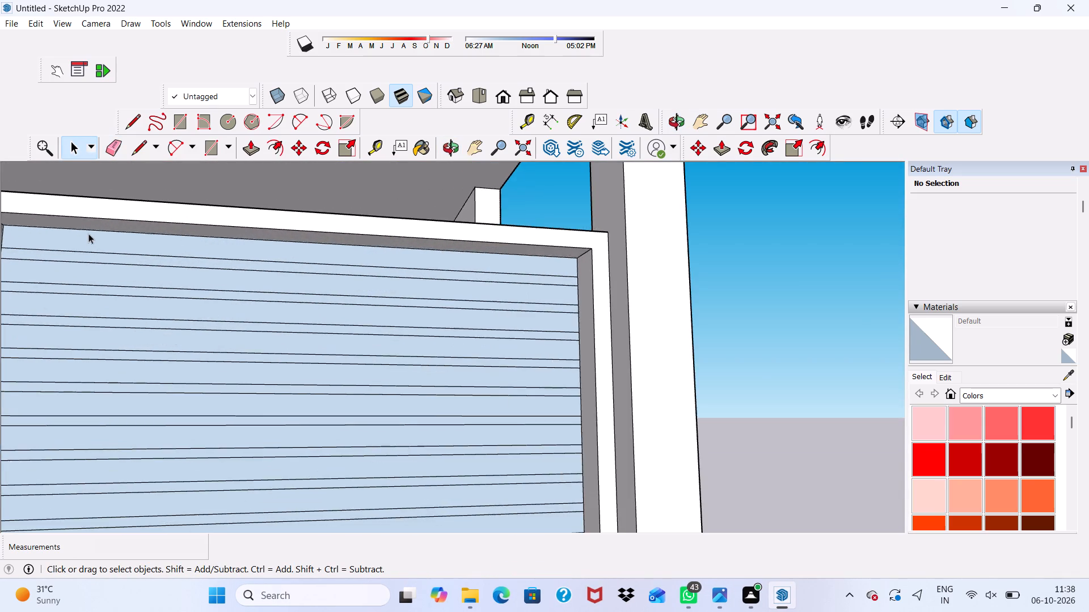
scroll(76, 251, up, 5)
click(73, 261)
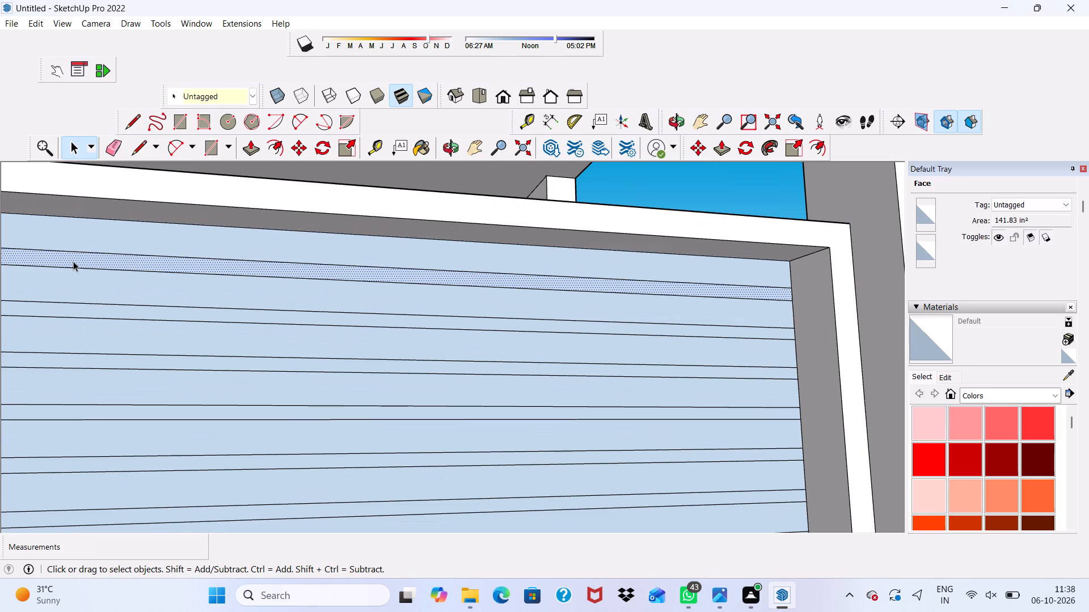
key(Delete)
scroll(70, 262, down, 2)
scroll(126, 299, up, 10)
click(92, 288)
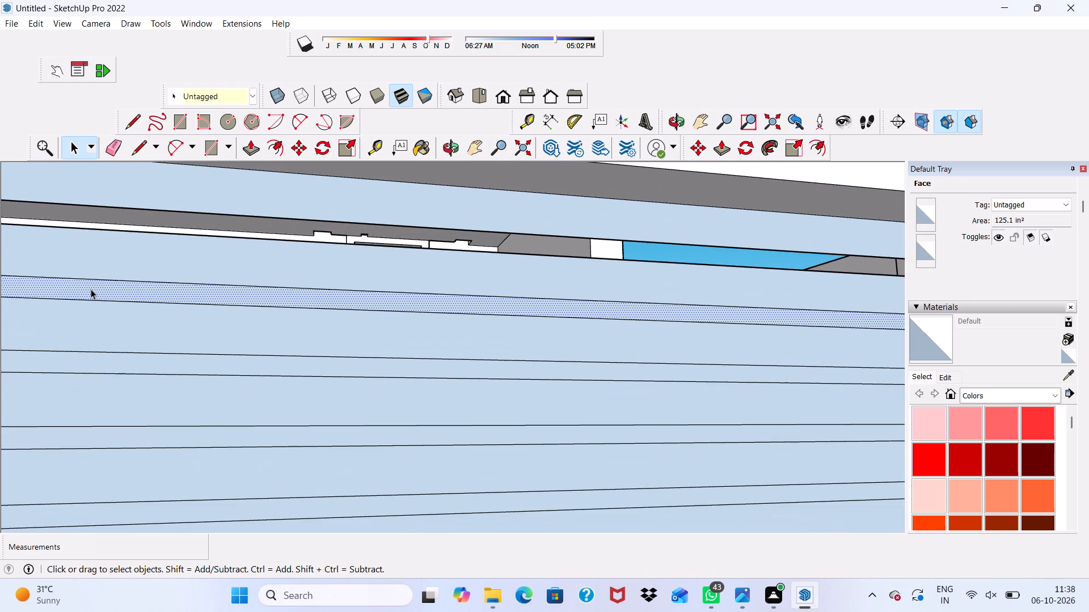
key(Delete)
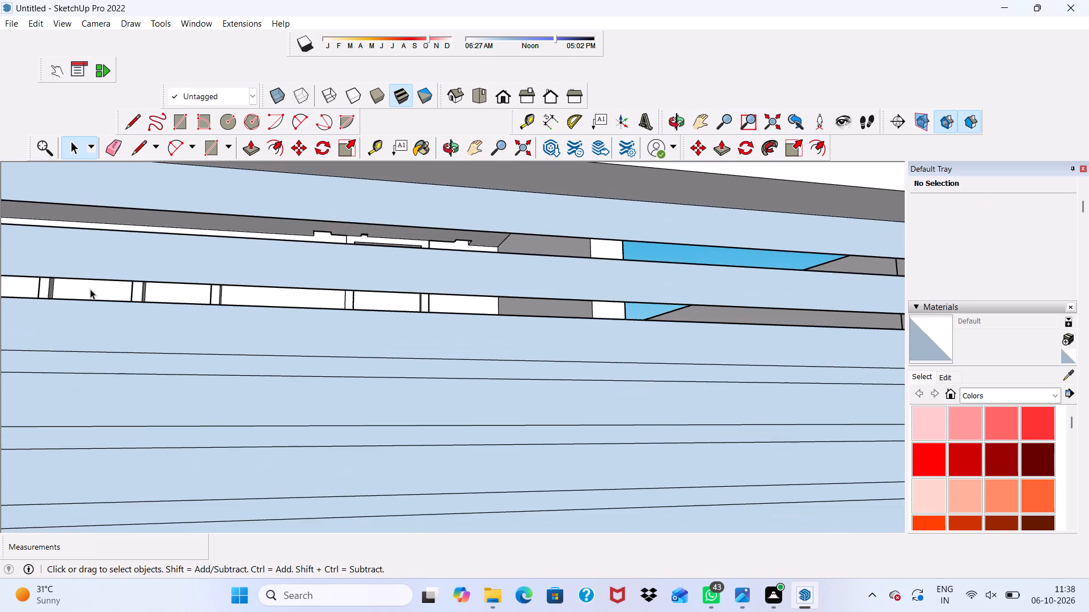
Delete the next three narrow gap faces below the openings already cut between the louvre strips inside the frame.
scroll(142, 293, down, 3)
scroll(246, 316, down, 3)
scroll(179, 258, down, 4)
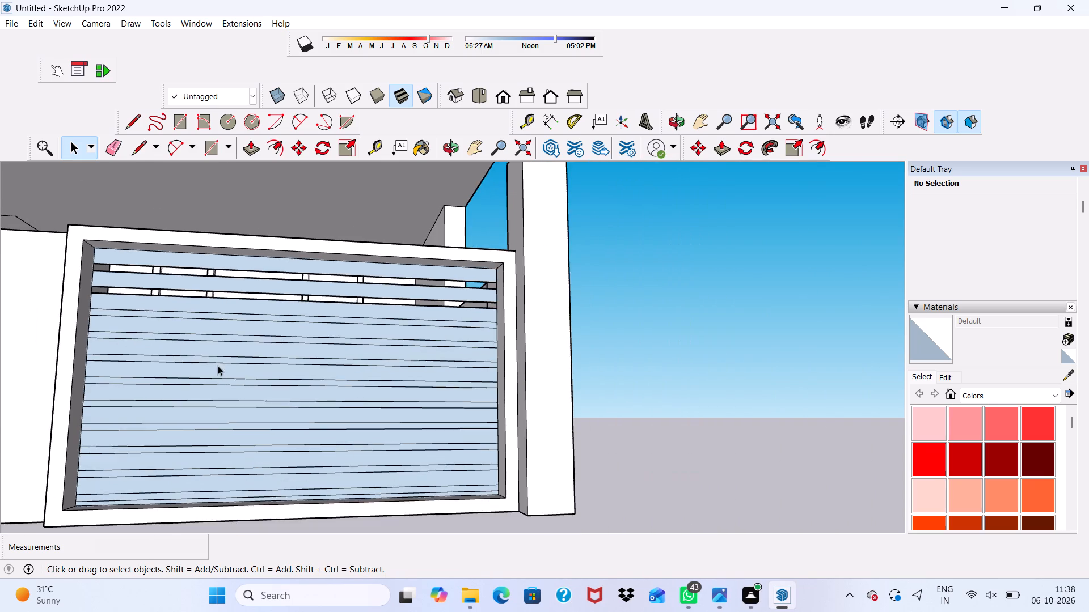
scroll(123, 311, up, 12)
click(109, 322)
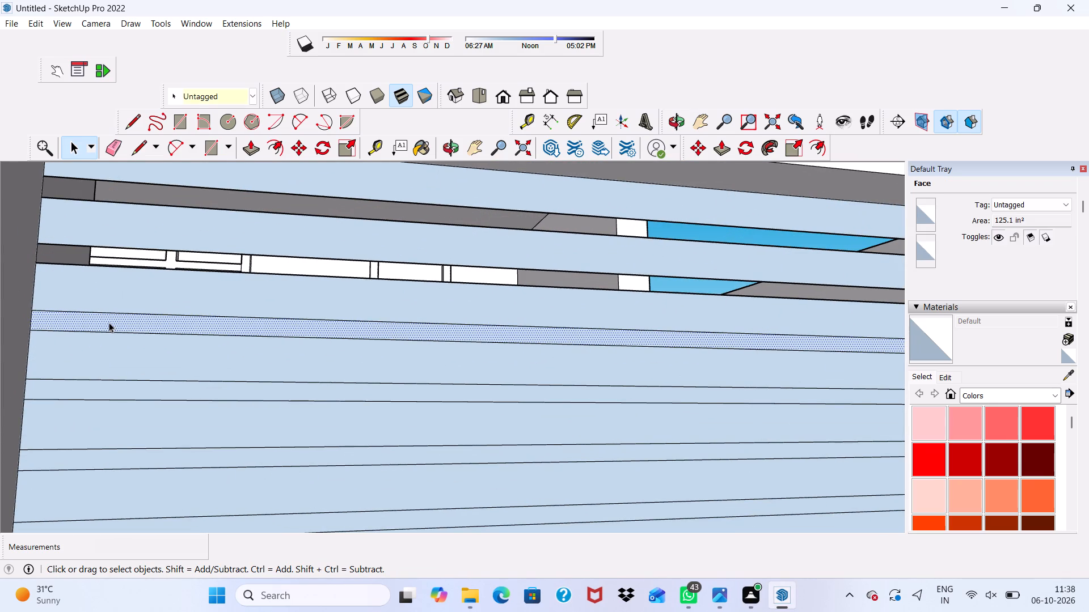
key(Delete)
click(64, 390)
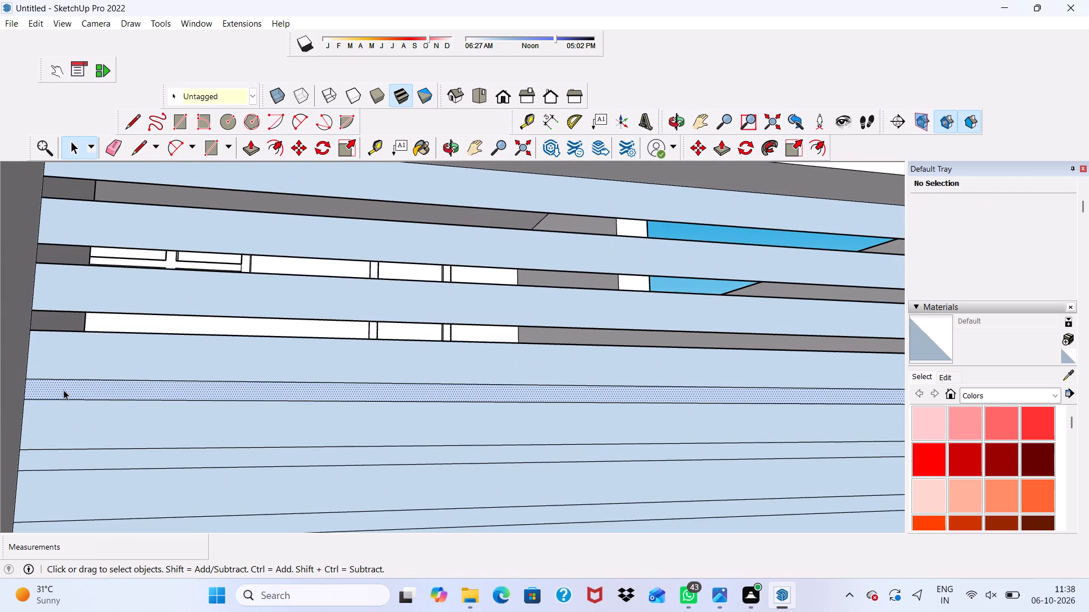
key(Delete)
scroll(67, 338, down, 4)
scroll(67, 338, up, 1)
scroll(67, 342, down, 5)
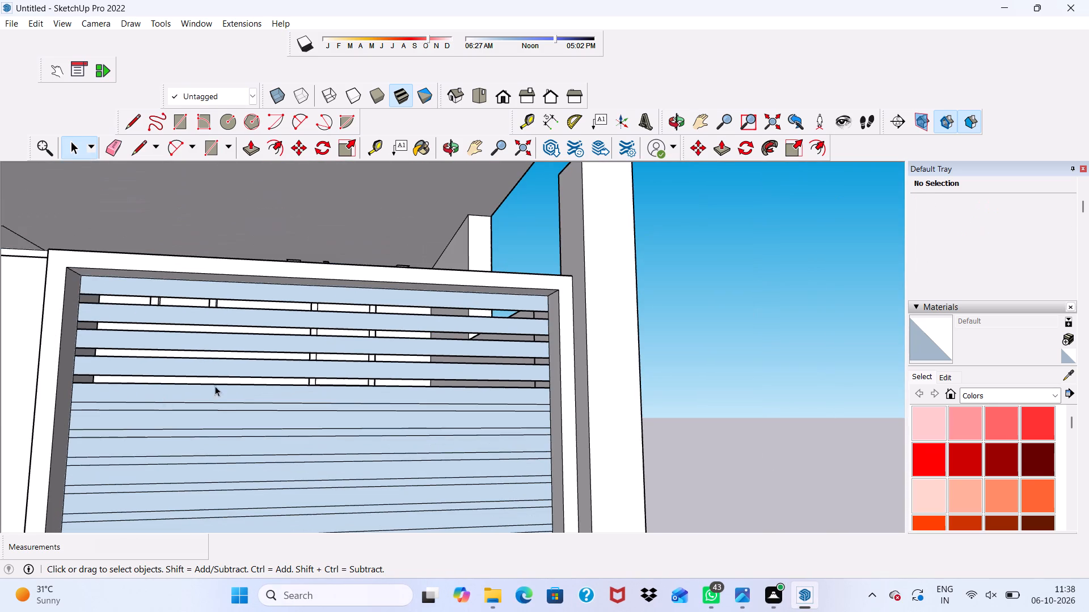
scroll(90, 410, up, 10)
click(90, 405)
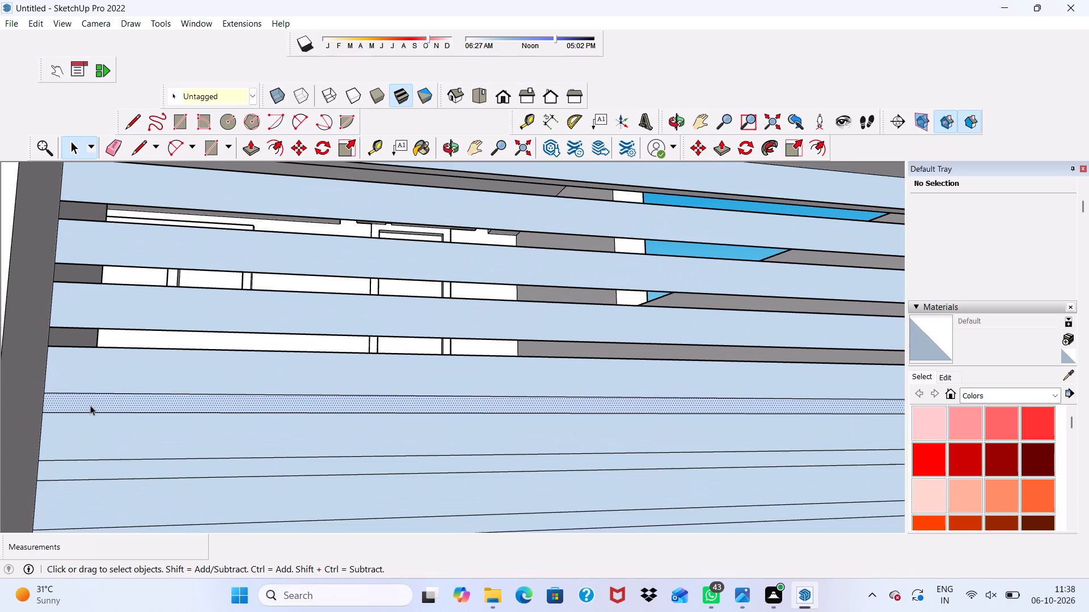
key(Delete)
Delete the following two narrow gap faces between the louvre strips, continuing downward inside the frame.
scroll(53, 437, up, 1)
scroll(6, 413, down, 5)
scroll(28, 439, up, 4)
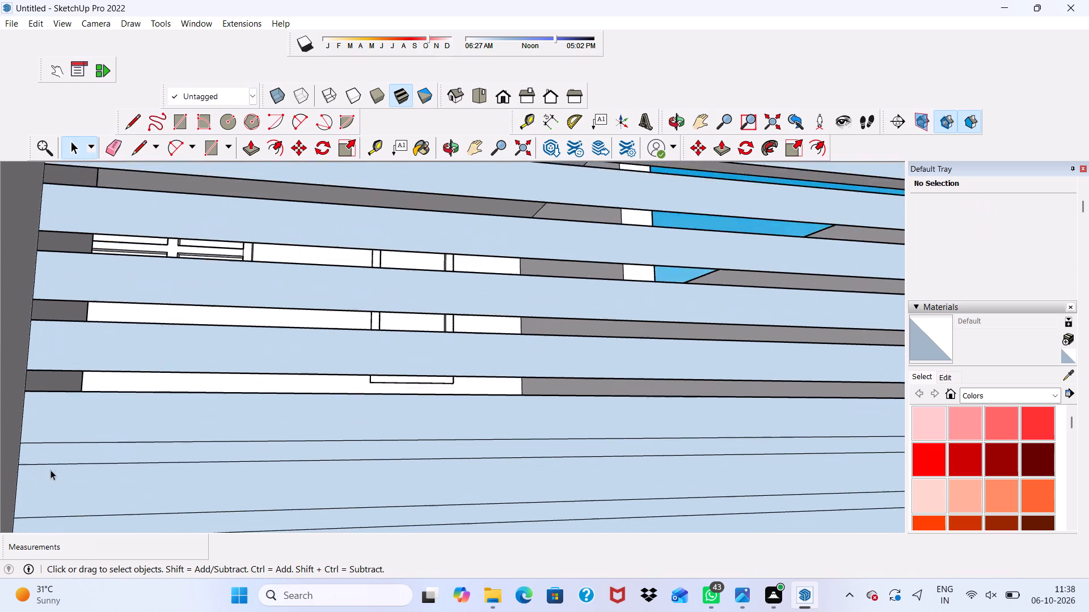
scroll(50, 470, up, 1)
click(64, 454)
key(Delete)
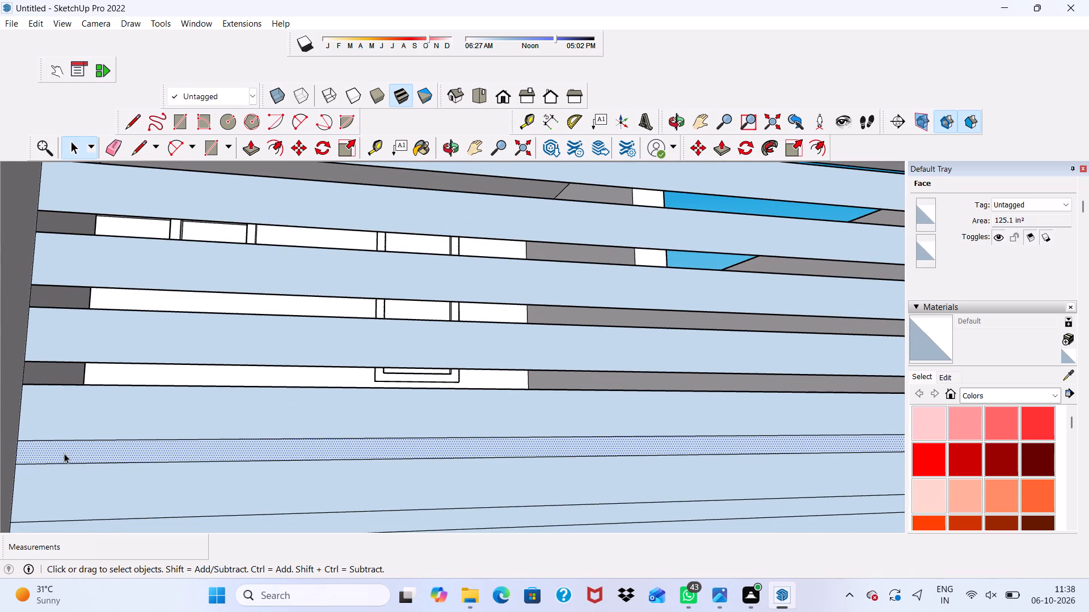
scroll(54, 432, down, 7)
scroll(242, 348, down, 4)
scroll(185, 485, up, 4)
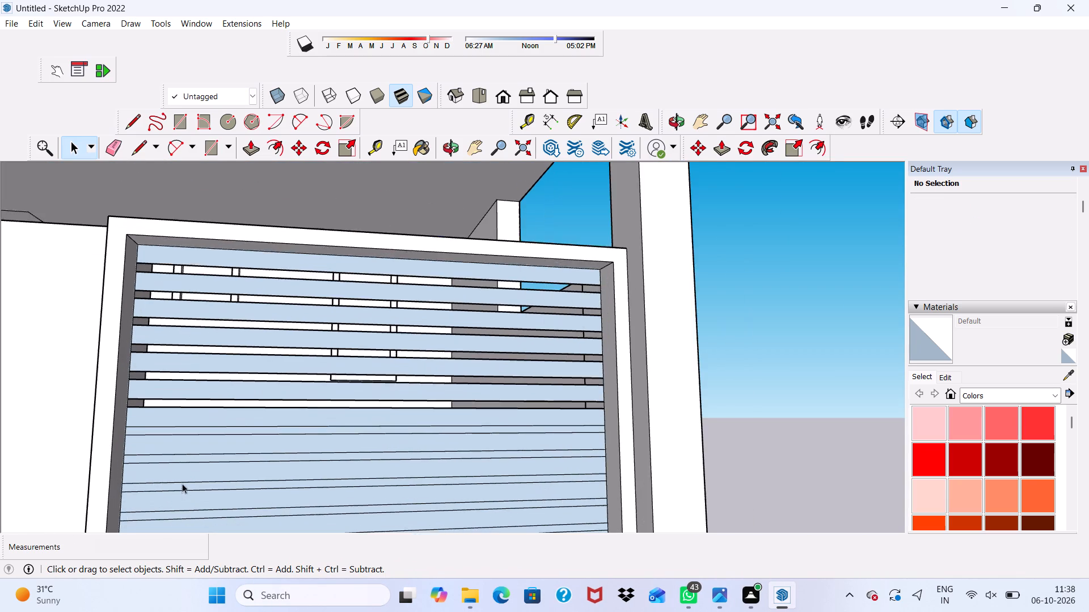
scroll(146, 416, up, 7)
click(148, 428)
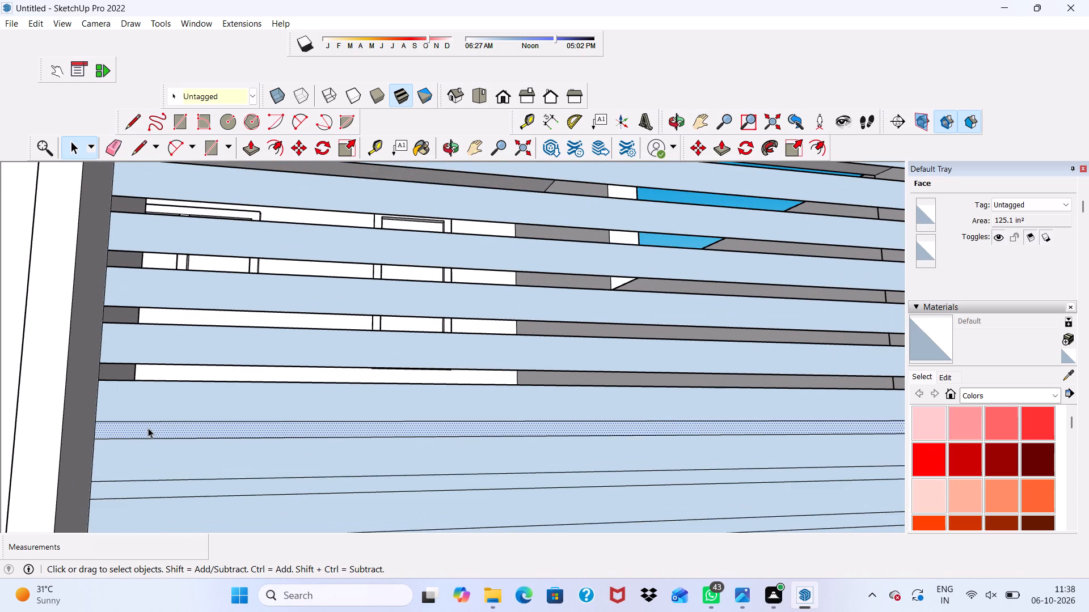
key(Delete)
Delete two more narrow gap faces between the louvre strips in the lower half of the frame.
scroll(123, 384, down, 3)
scroll(94, 339, up, 1)
scroll(94, 339, down, 8)
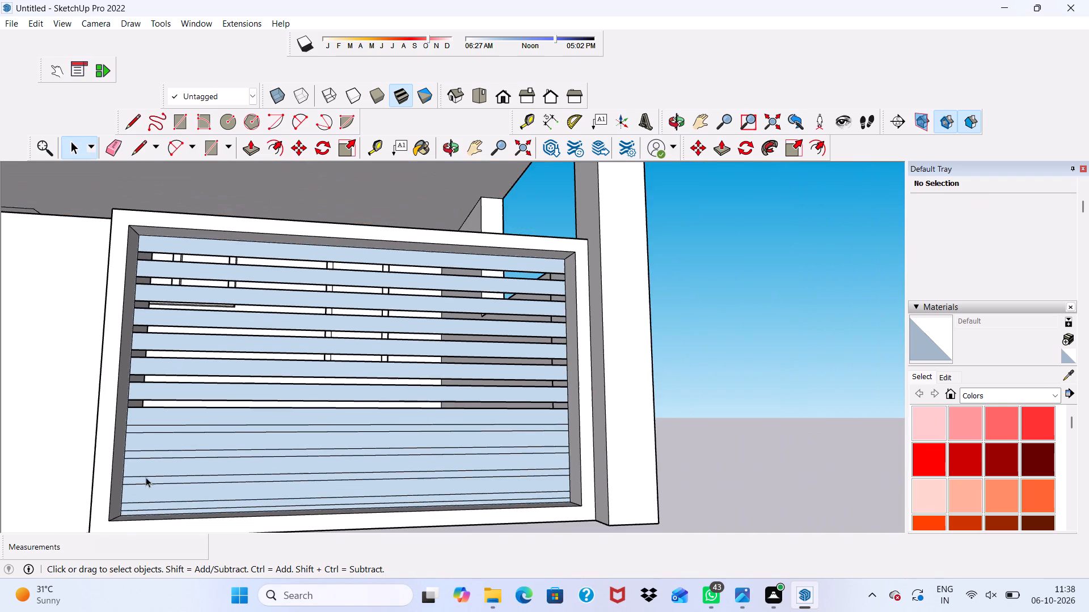
scroll(141, 418, up, 10)
click(130, 440)
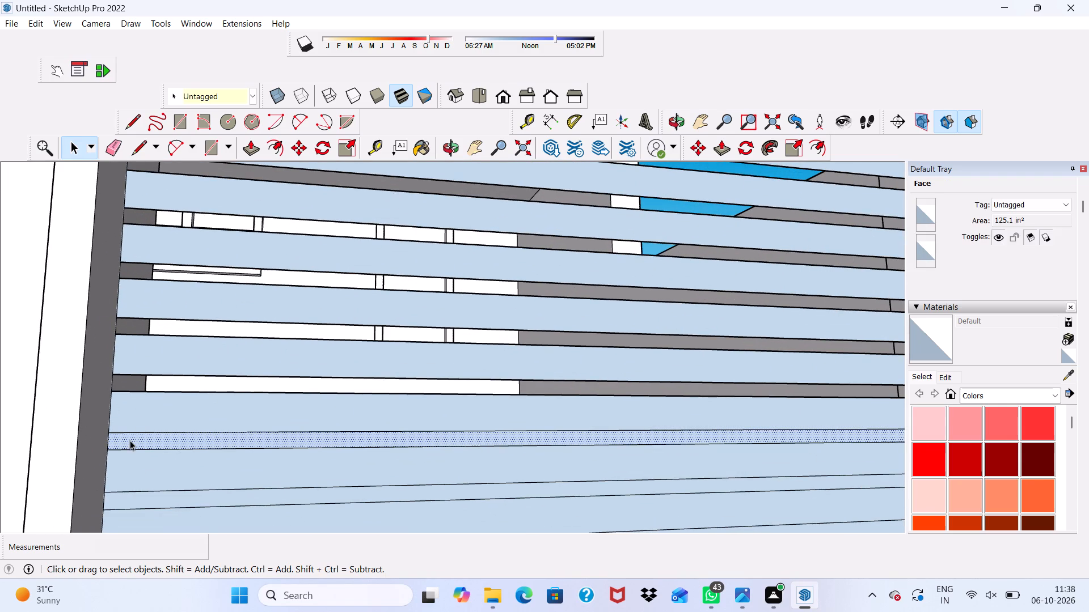
key(Delete)
scroll(167, 244, down, 5)
scroll(125, 434, up, 3)
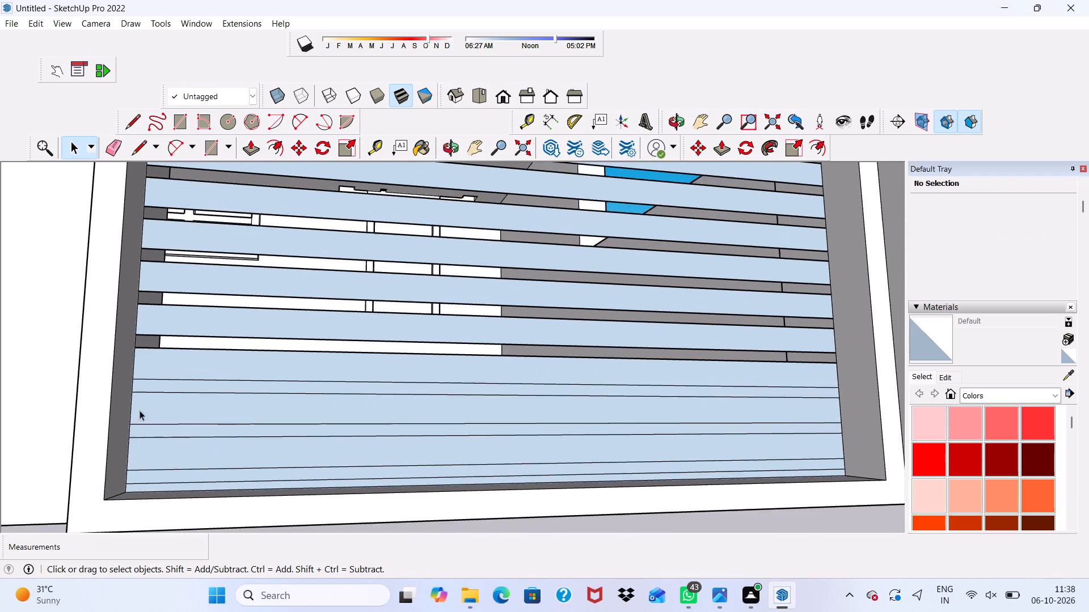
scroll(140, 410, up, 3)
click(153, 383)
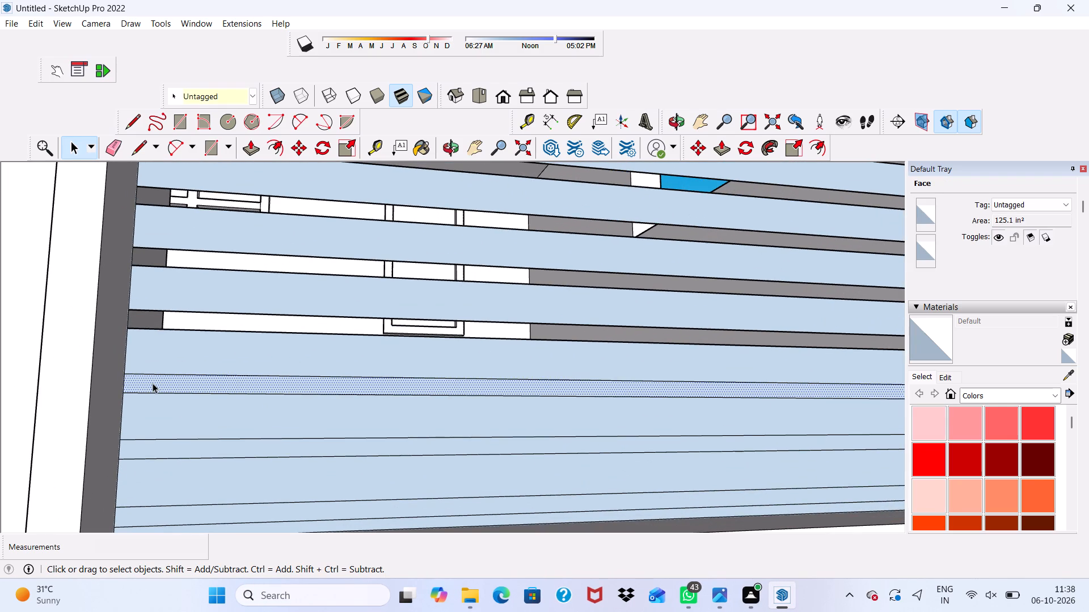
key(Delete)
Delete the two lowest narrow gap faces between the louvre strips, just above the frame's bottom member.
scroll(153, 383, up, 1)
scroll(155, 525, up, 2)
click(145, 447)
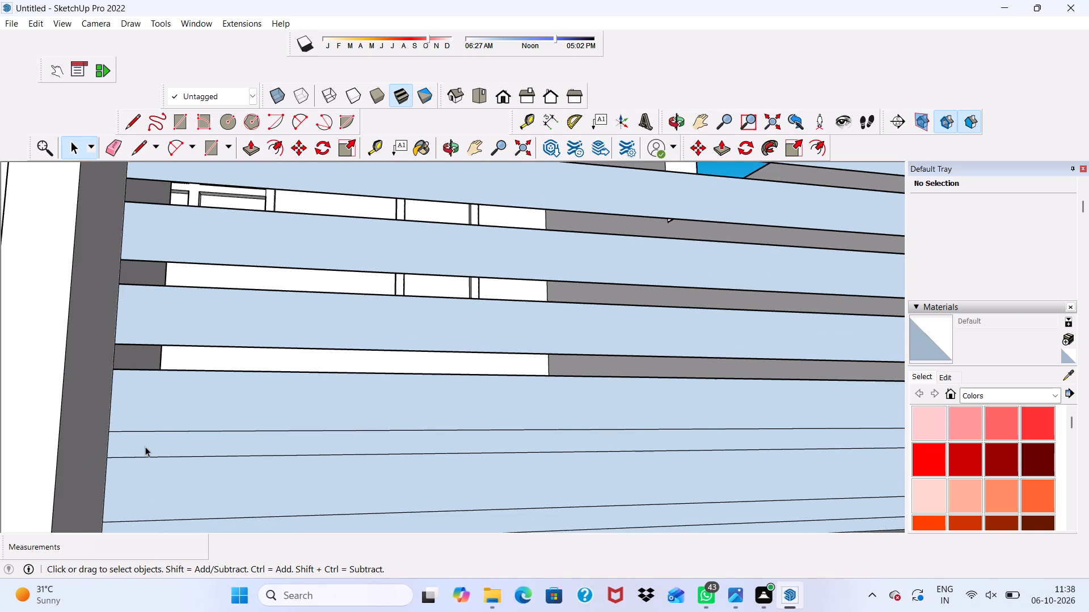
key(Delete)
scroll(182, 350, down, 2)
scroll(183, 348, up, 1)
scroll(183, 348, down, 6)
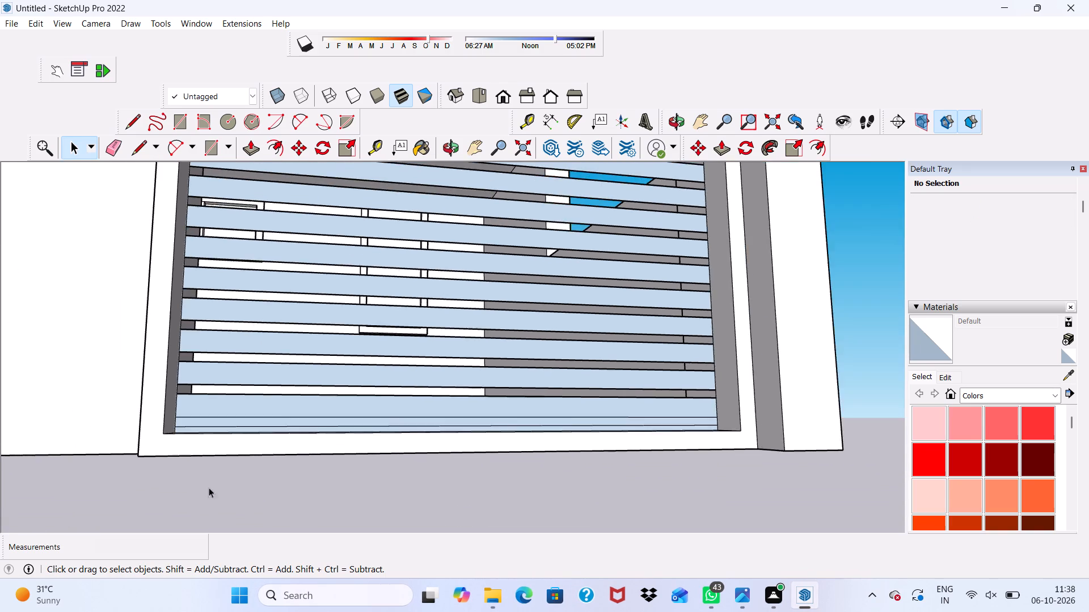
scroll(174, 490, up, 12)
click(201, 410)
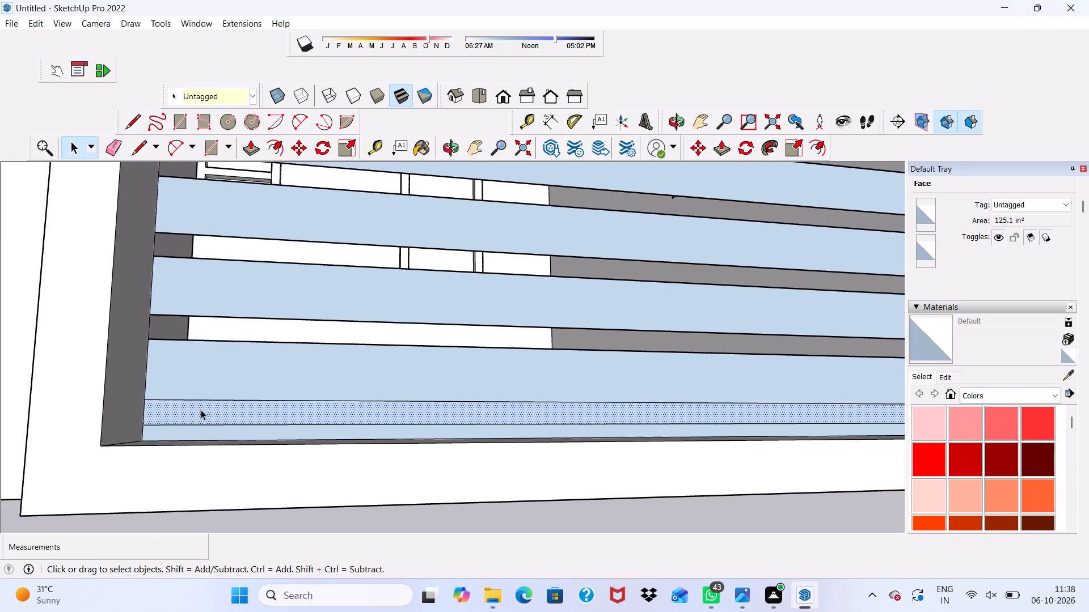
key(Delete)
Push/Pull the topmost louvre strip outward 3" to give it thickness inside the frame.
scroll(197, 423, down, 8)
scroll(130, 382, up, 1)
scroll(130, 413, down, 4)
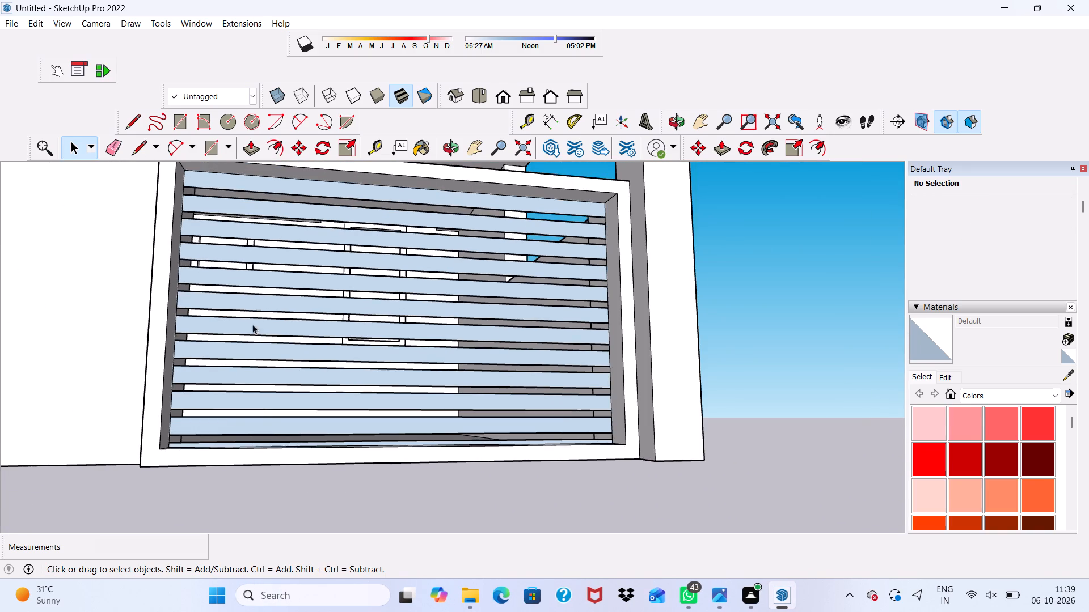
scroll(243, 381, down, 3)
scroll(242, 407, up, 1)
scroll(243, 408, down, 2)
middle_drag(282, 401, 164, 394)
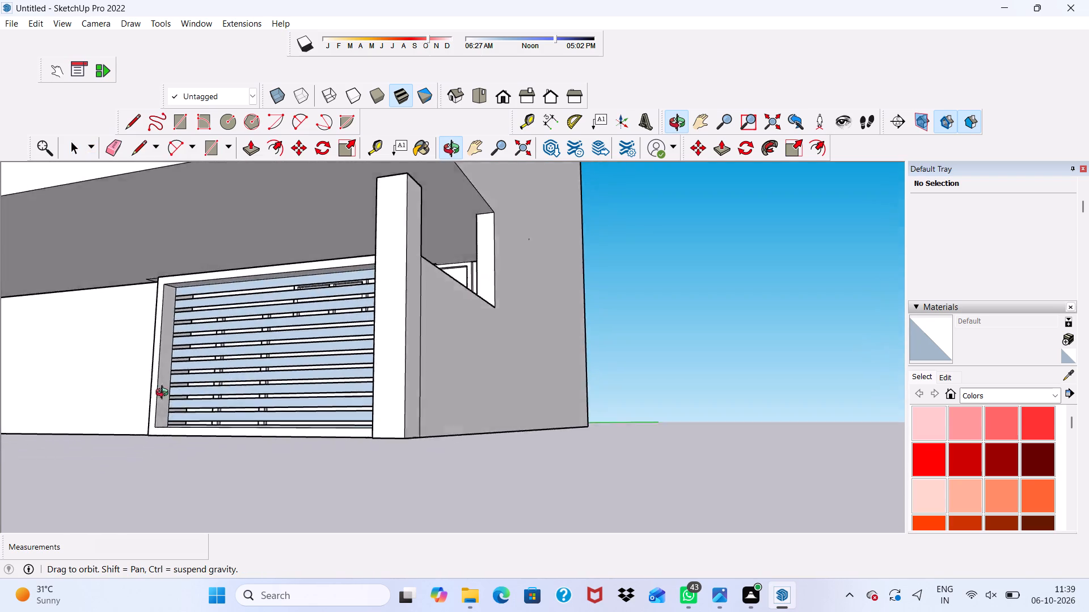
middle_drag(164, 394, 371, 425)
middle_drag(370, 425, 193, 465)
scroll(178, 342, up, 5)
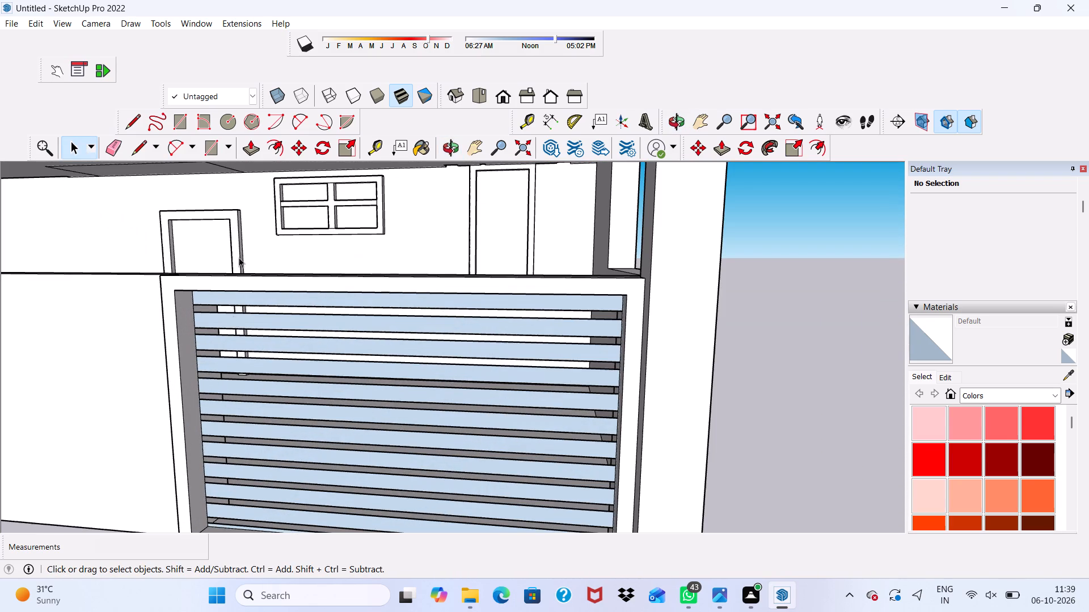
click(250, 146)
scroll(164, 321, up, 9)
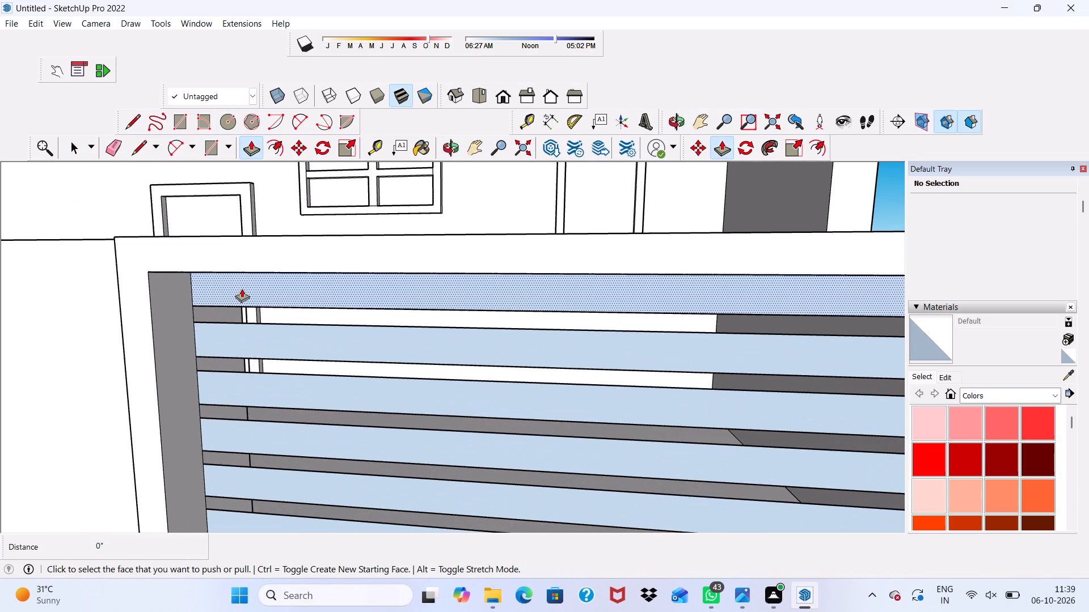
click(242, 288)
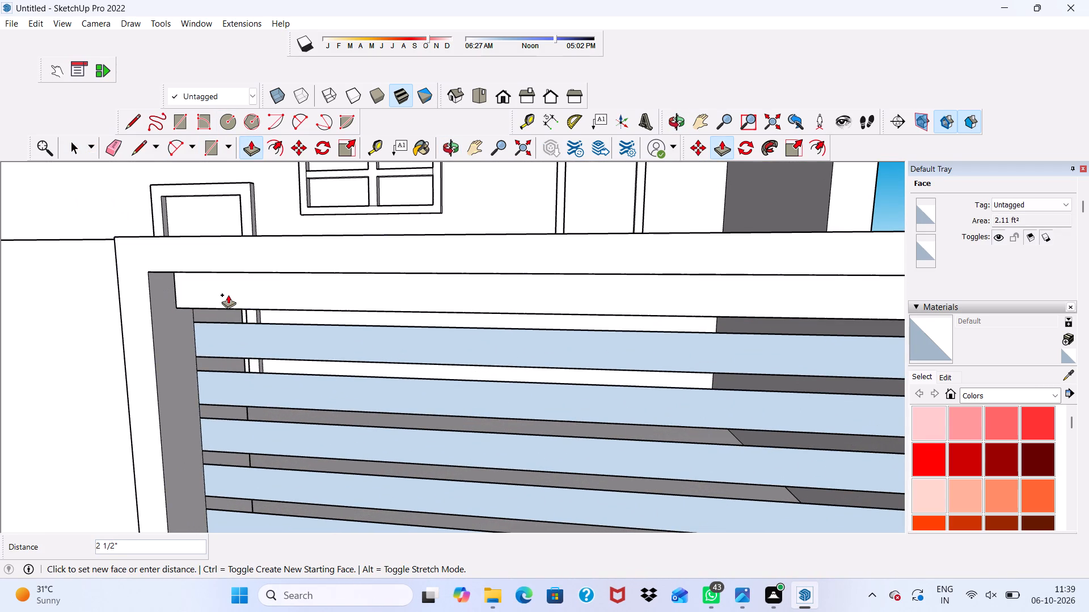
text(3")
key(Return)
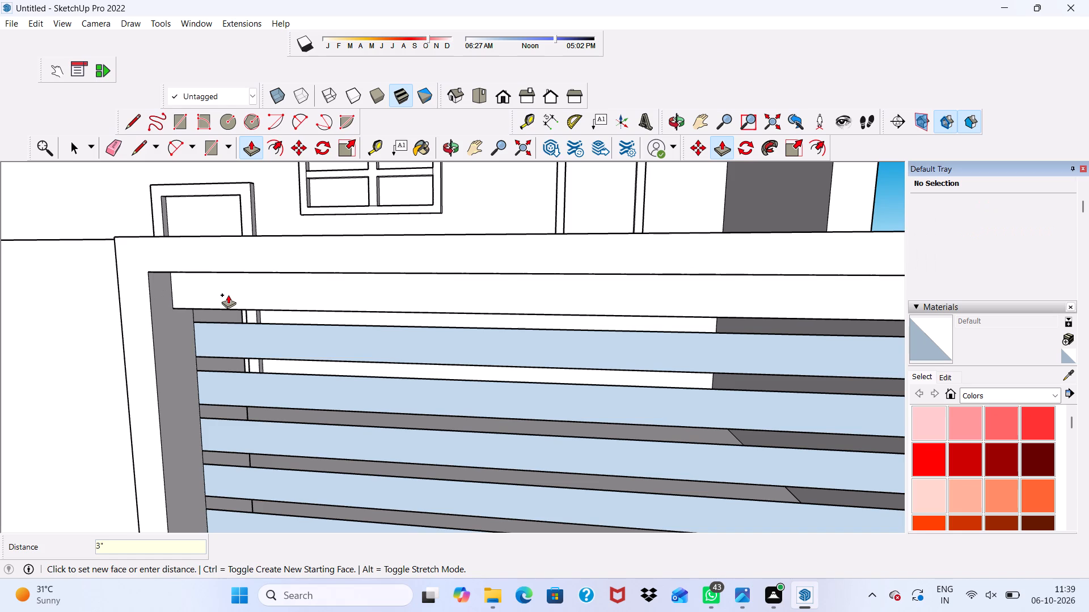
Push/Pull the second and third louvre strips from the top outward 3", flush with the topmost strip.
scroll(240, 335, up, 2)
click(238, 336)
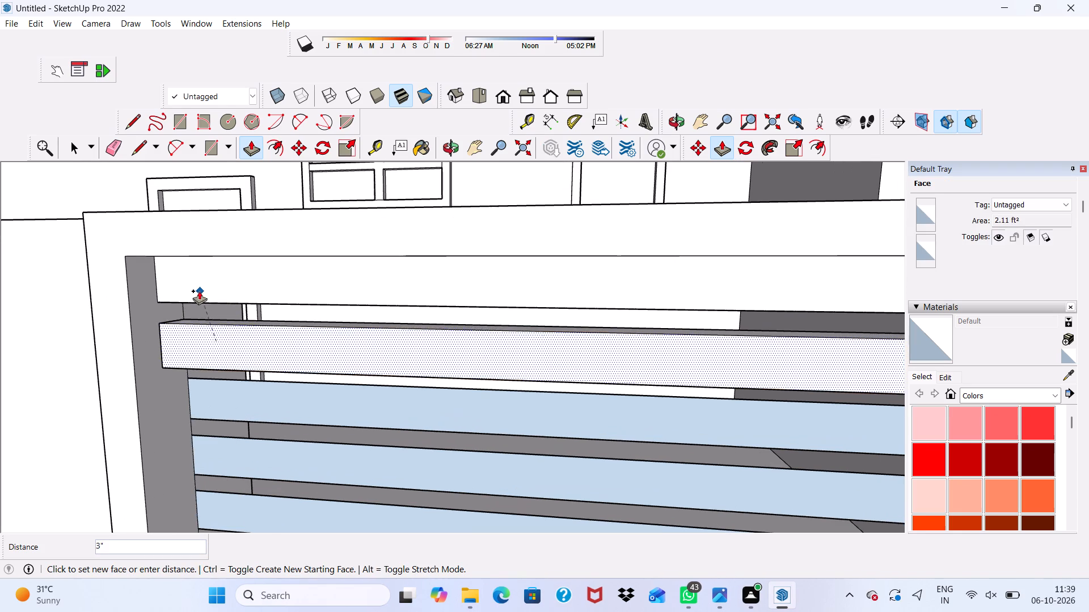
scroll(199, 291, up, 3)
click(199, 290)
click(219, 435)
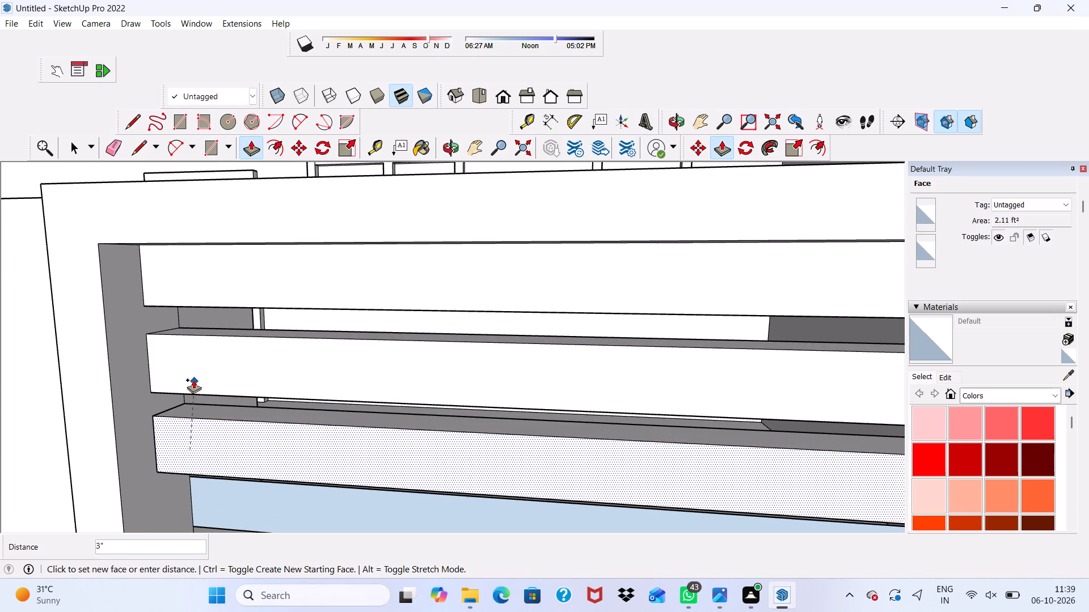
click(193, 377)
Push/Pull the fourth and fifth louvre strips from the top outward 3", flush with the strips above.
scroll(205, 405, down, 5)
scroll(191, 318, up, 1)
scroll(188, 322, down, 1)
scroll(190, 338, up, 1)
scroll(195, 351, down, 6)
scroll(248, 445, up, 3)
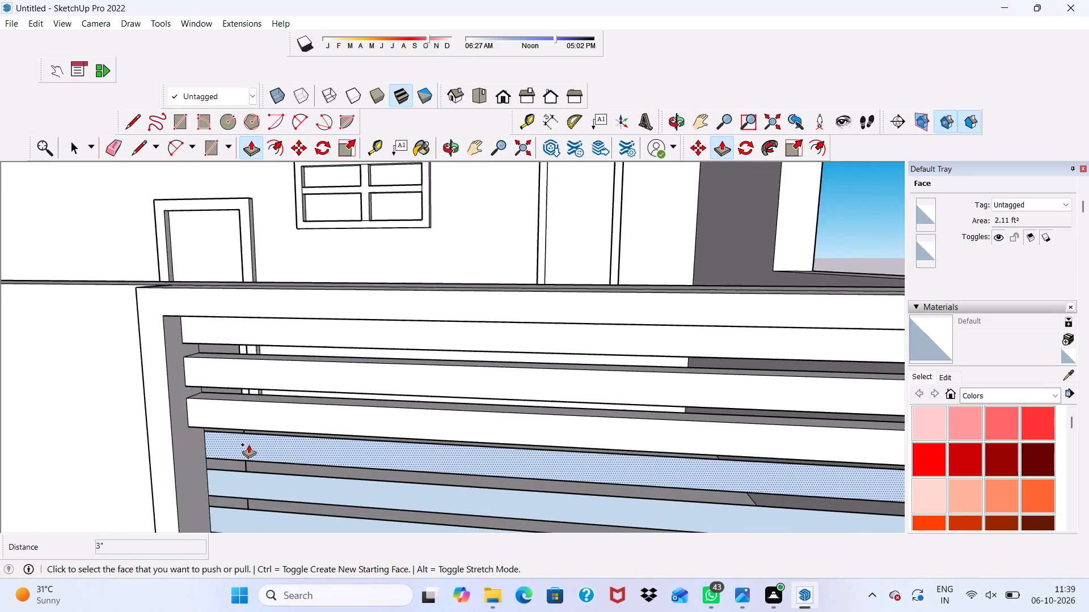
click(248, 444)
click(213, 409)
scroll(251, 518, down, 4)
scroll(253, 511, up, 1)
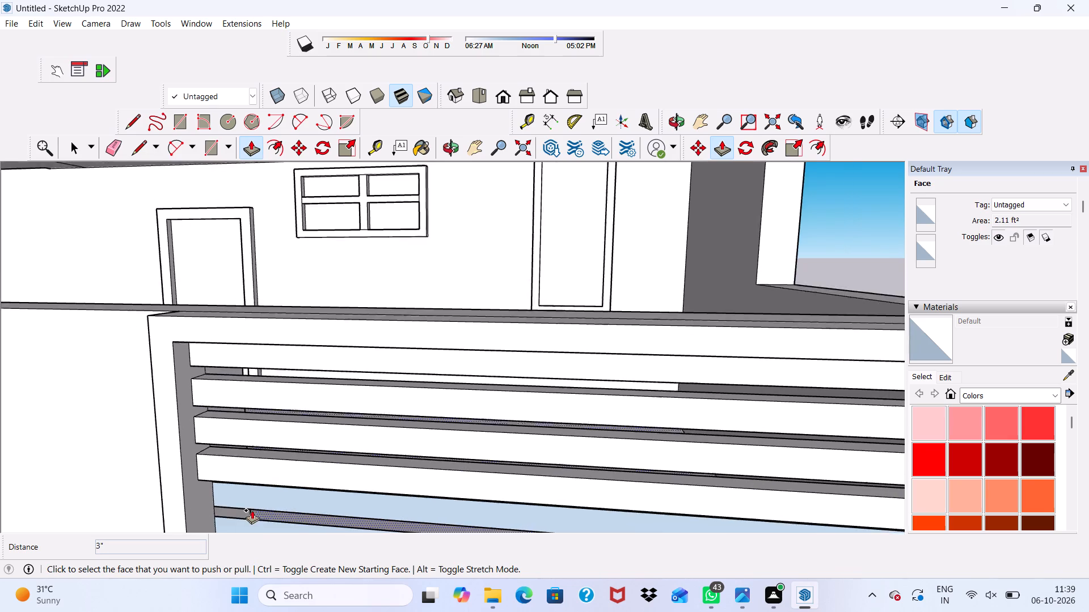
scroll(252, 510, up, 2)
click(246, 491)
click(208, 448)
Push/Pull the sixth and seventh louvre strips from the top outward 3", flush with the strips above.
scroll(205, 448, down, 9)
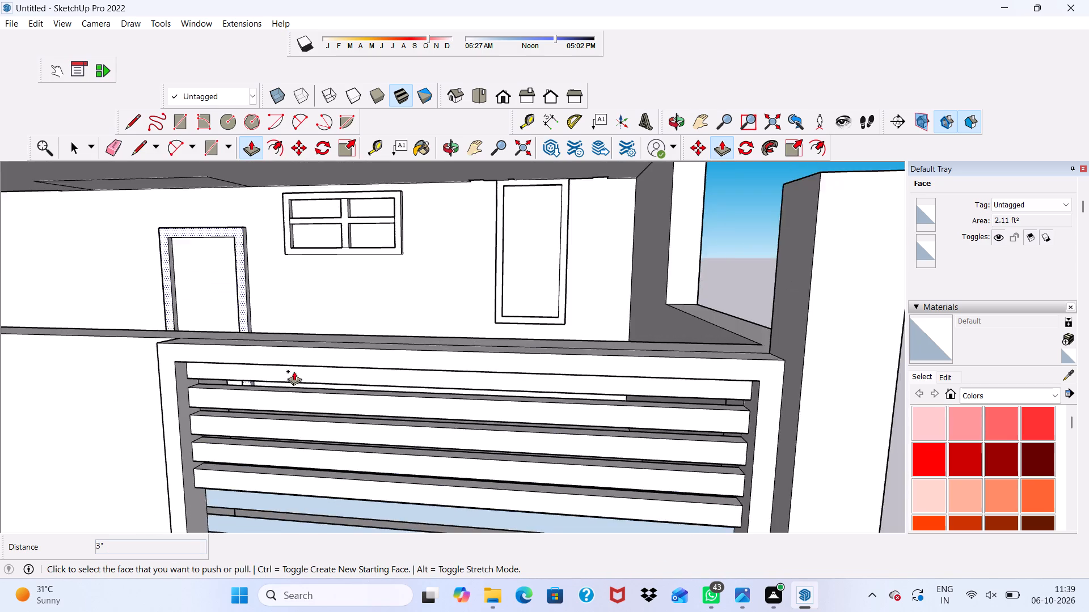
scroll(294, 371, down, 2)
scroll(241, 520, up, 4)
scroll(234, 405, up, 6)
click(239, 424)
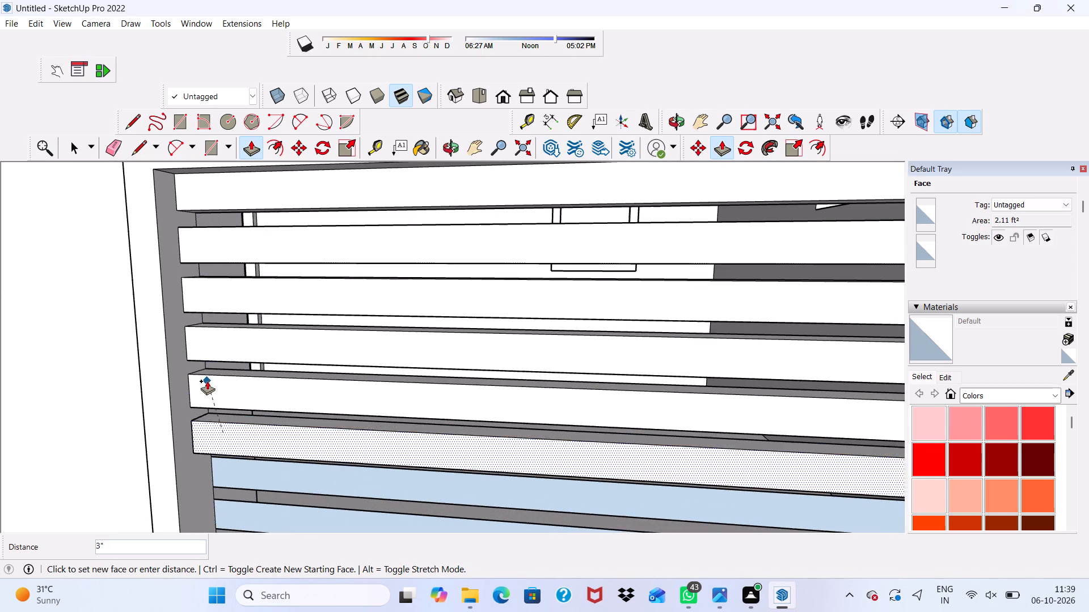
click(207, 381)
click(276, 473)
click(218, 421)
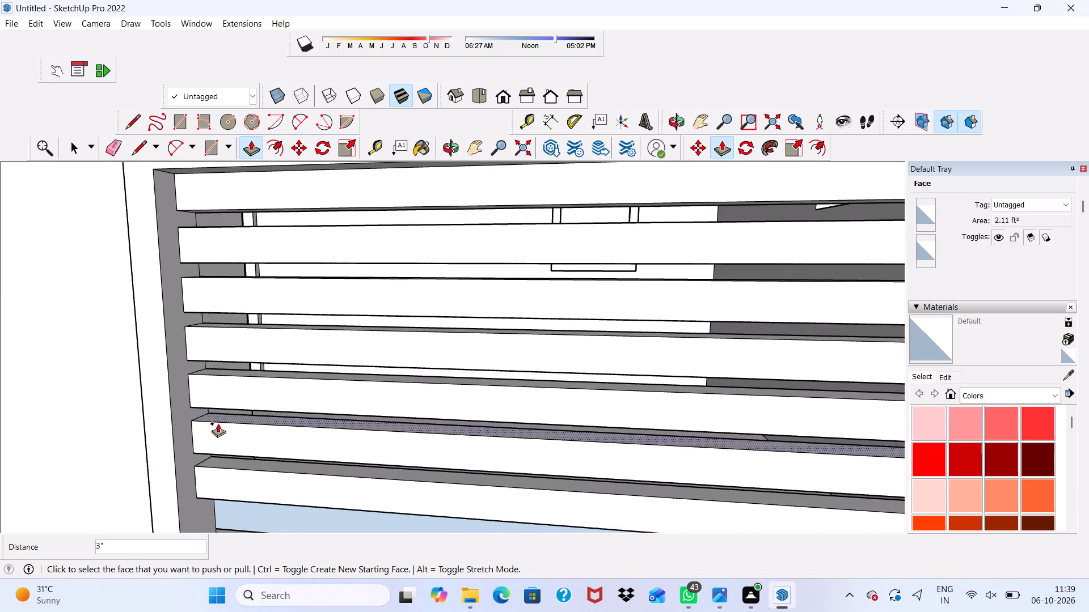
Push/Pull the eighth and ninth louvre strips from the top outward 3", flush with the strips above.
scroll(218, 423, down, 12)
scroll(264, 449, up, 12)
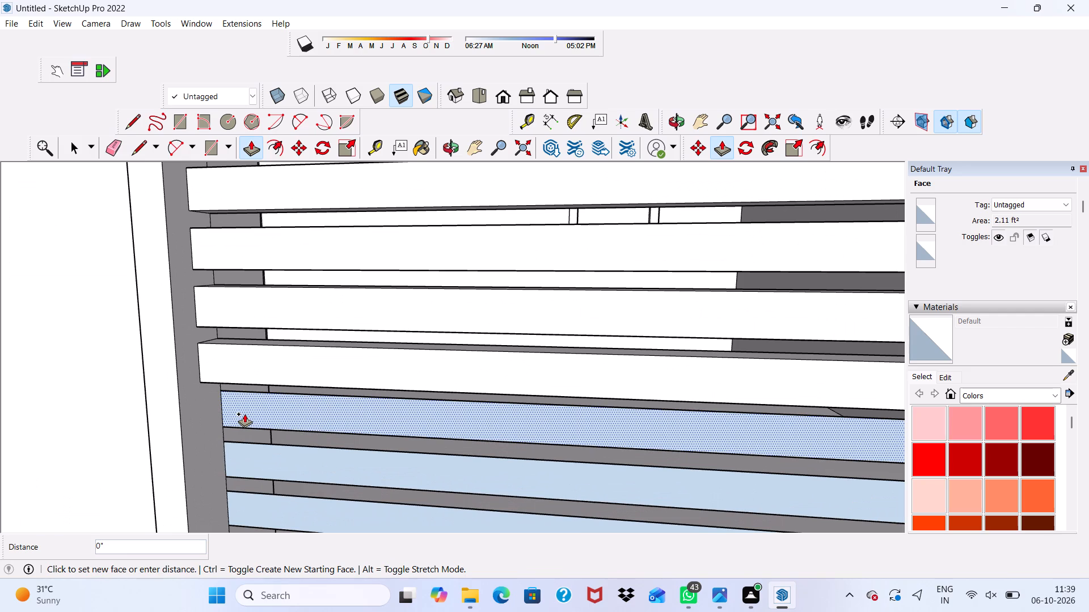
click(244, 414)
click(205, 360)
scroll(284, 458, up, 3)
click(284, 457)
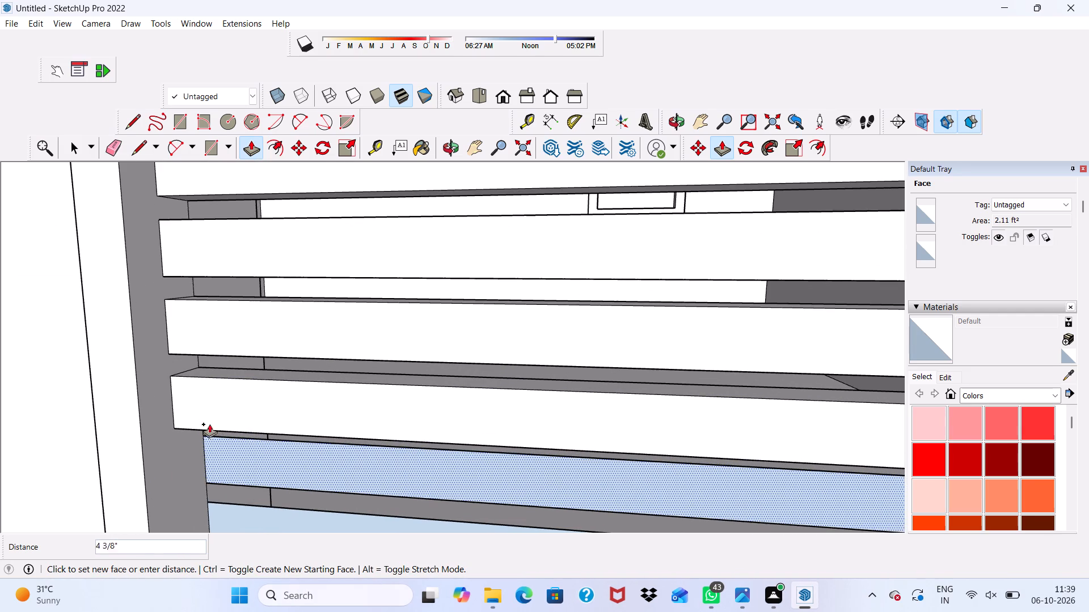
click(203, 405)
Push/Pull the two lowest full-height louvre strips outward 3", flush with the strips above.
scroll(193, 423, down, 4)
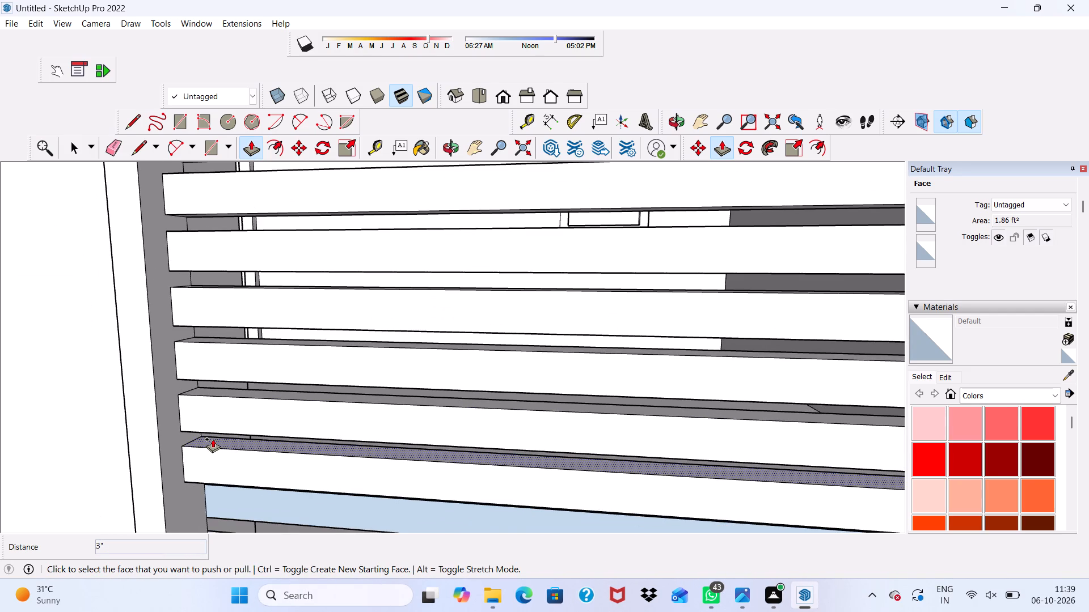
scroll(213, 439, down, 7)
scroll(250, 516, up, 6)
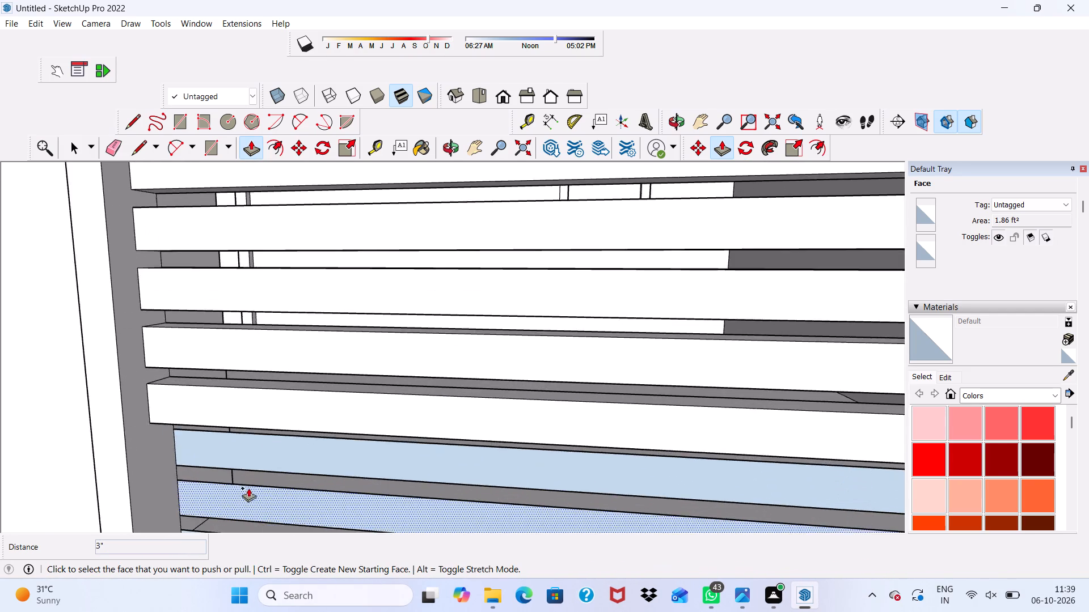
scroll(248, 488, up, 5)
click(229, 443)
click(137, 376)
scroll(178, 458, down, 5)
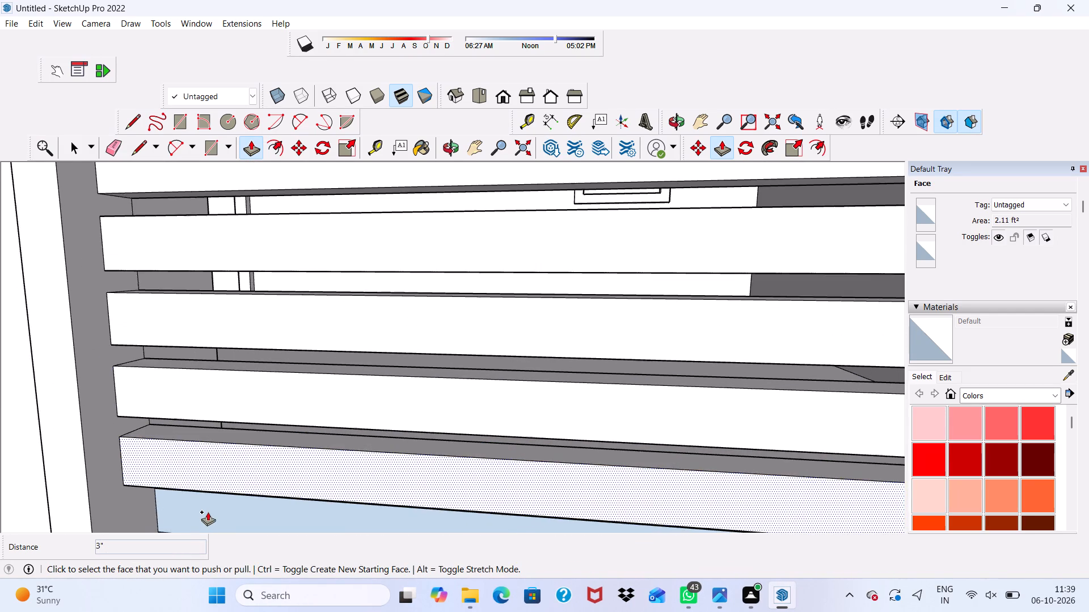
scroll(208, 512, up, 1)
click(207, 507)
click(153, 455)
scroll(152, 453, down, 2)
scroll(152, 453, up, 1)
scroll(152, 453, down, 8)
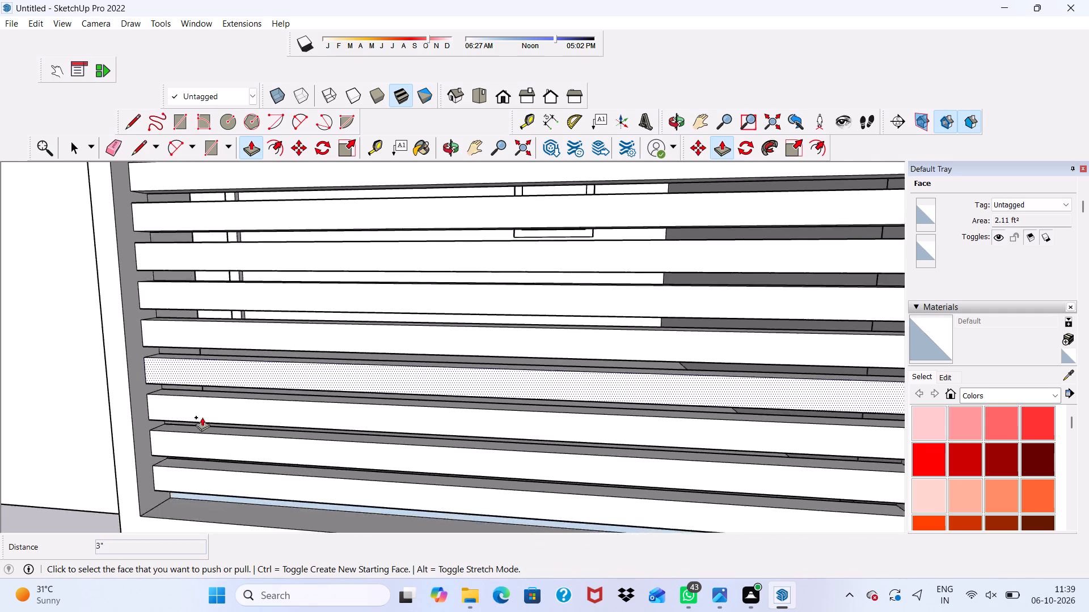
Push/Pull the thin bottommost louvre strip outward 3", flush with the strips above.
scroll(209, 481, up, 16)
click(208, 478)
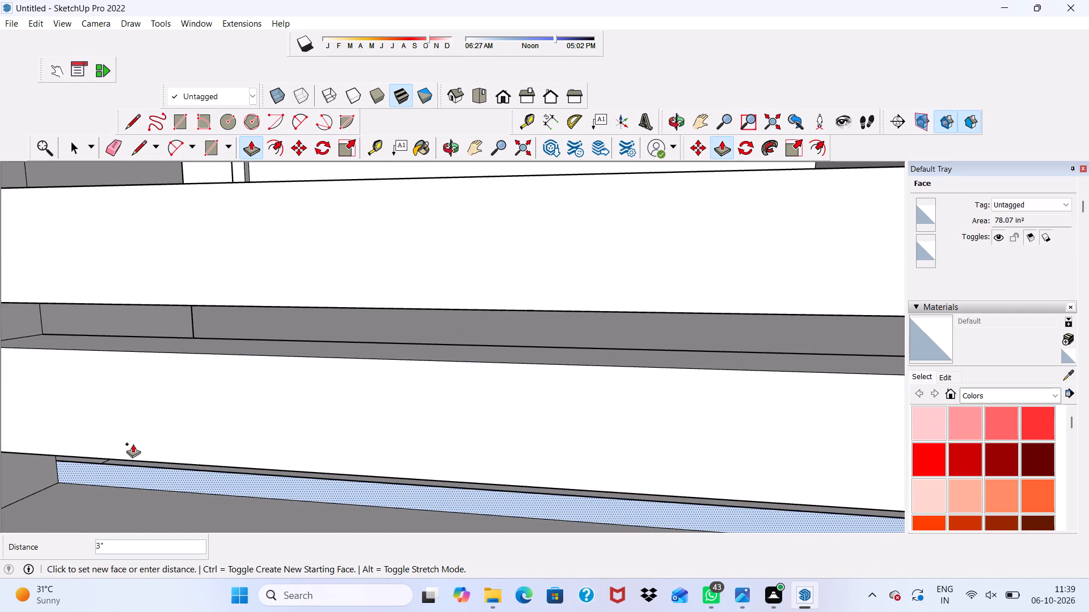
click(111, 399)
scroll(111, 434, down, 5)
scroll(262, 424, up, 1)
scroll(262, 425, down, 16)
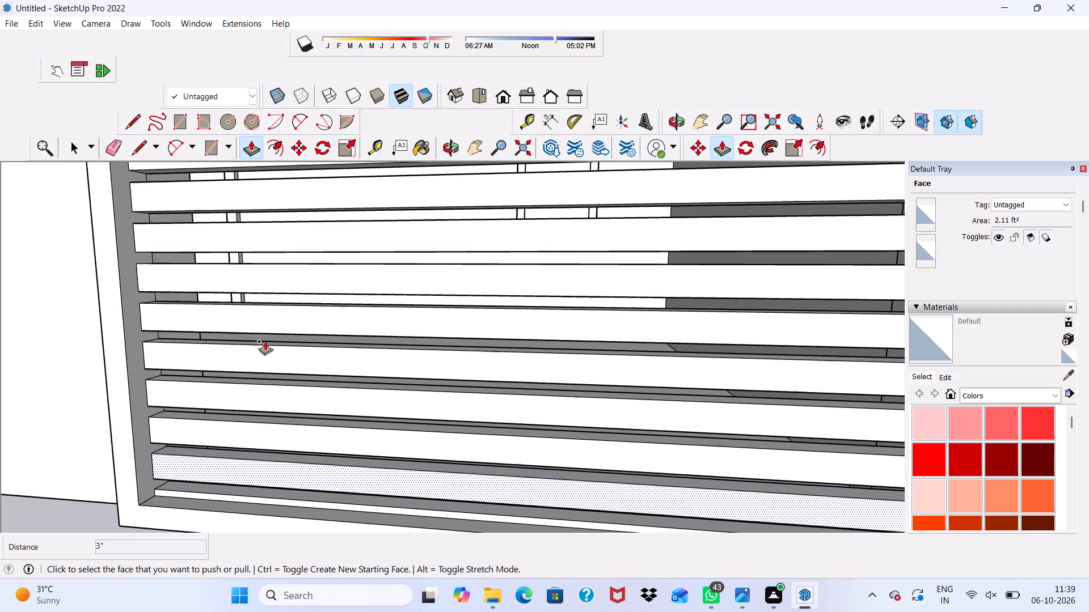
scroll(265, 341, down, 10)
middle_drag(311, 394, 454, 397)
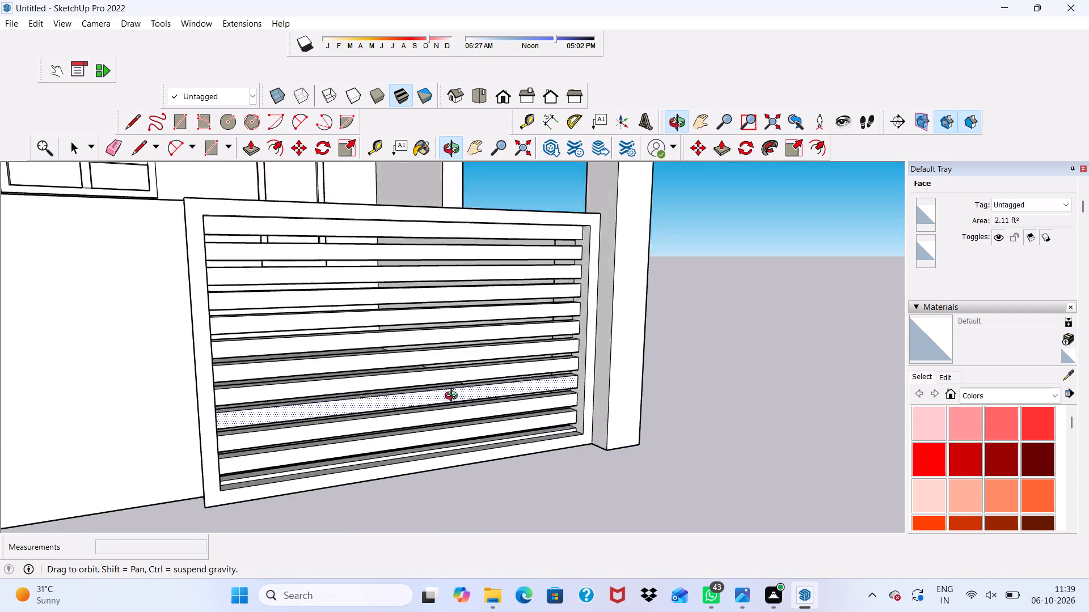
middle_drag(454, 397, 420, 406)
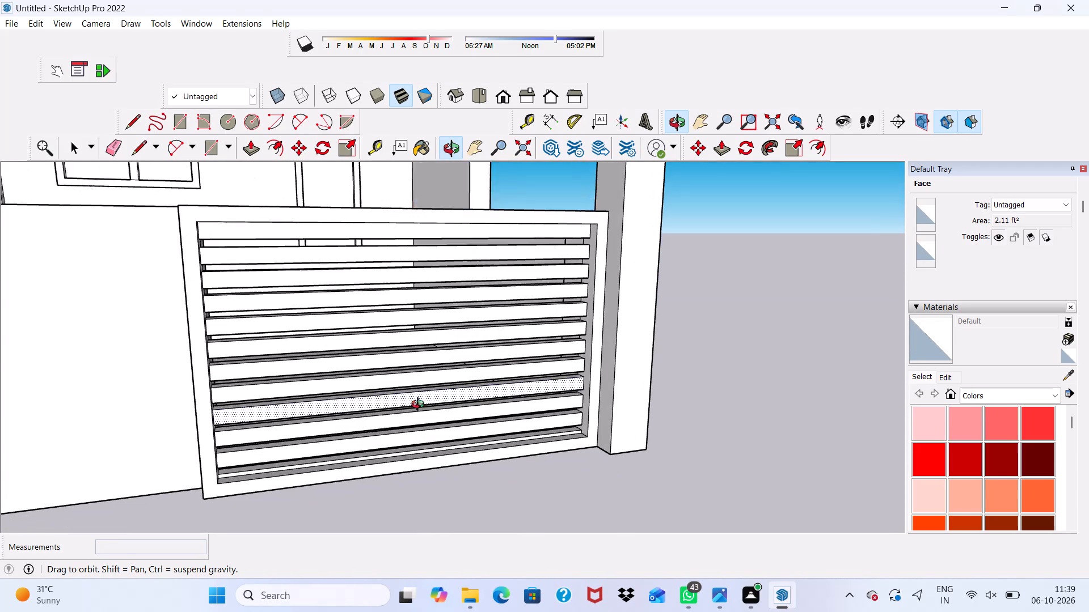
middle_drag(420, 406, 422, 406)
key(space)
Draw a vertical rectangle about 3 5/16" wide and 2' 1/16" high across the louvre strips, near the frame's wall-side upright.
scroll(422, 406, down, 1)
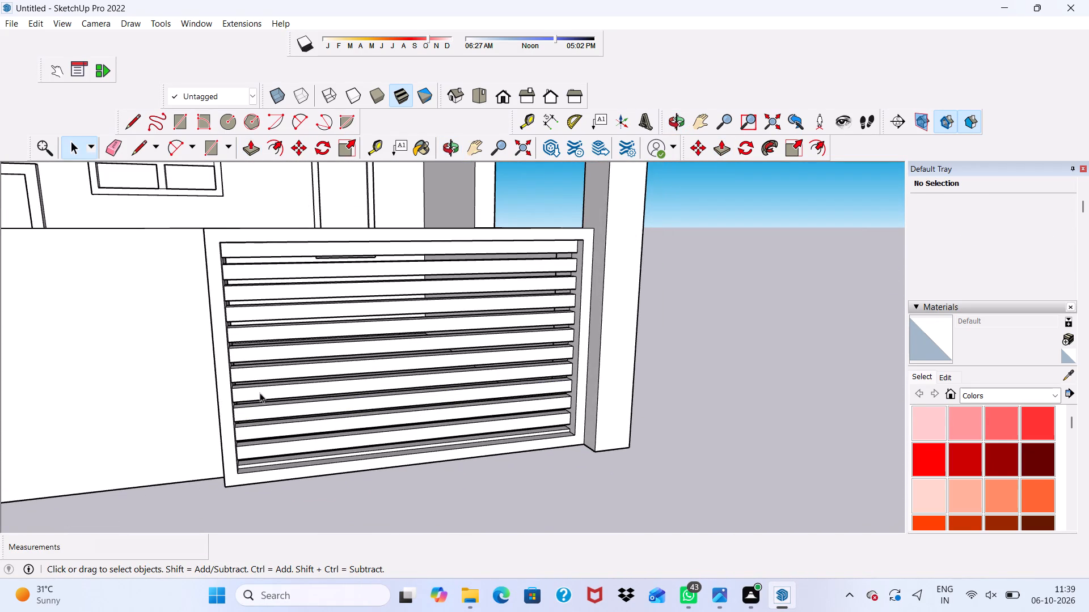
scroll(248, 374, up, 4)
middle_drag(253, 353, 149, 365)
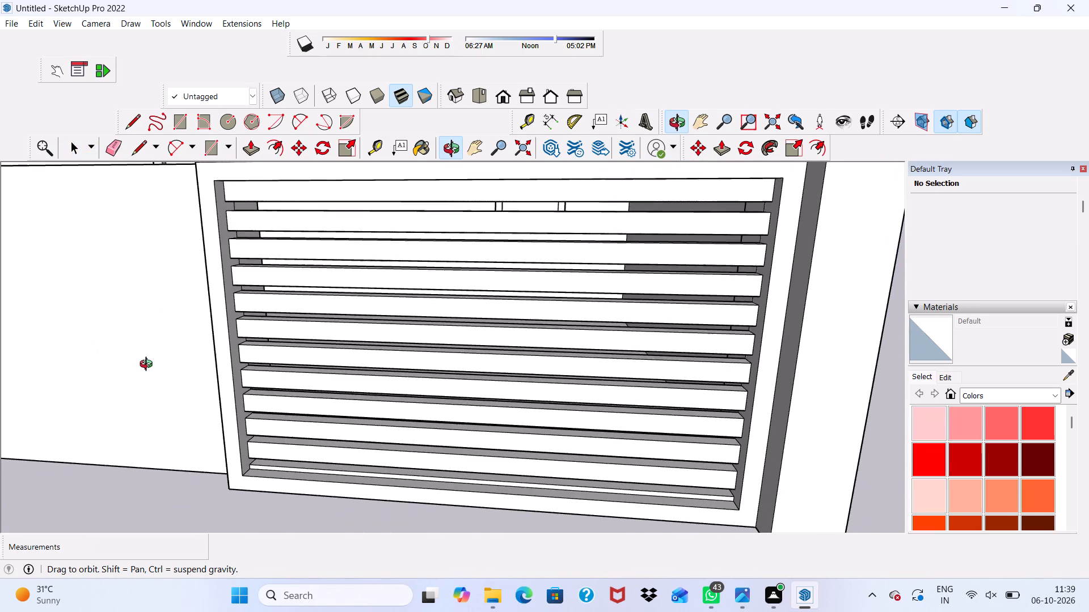
middle_drag(149, 365, 143, 372)
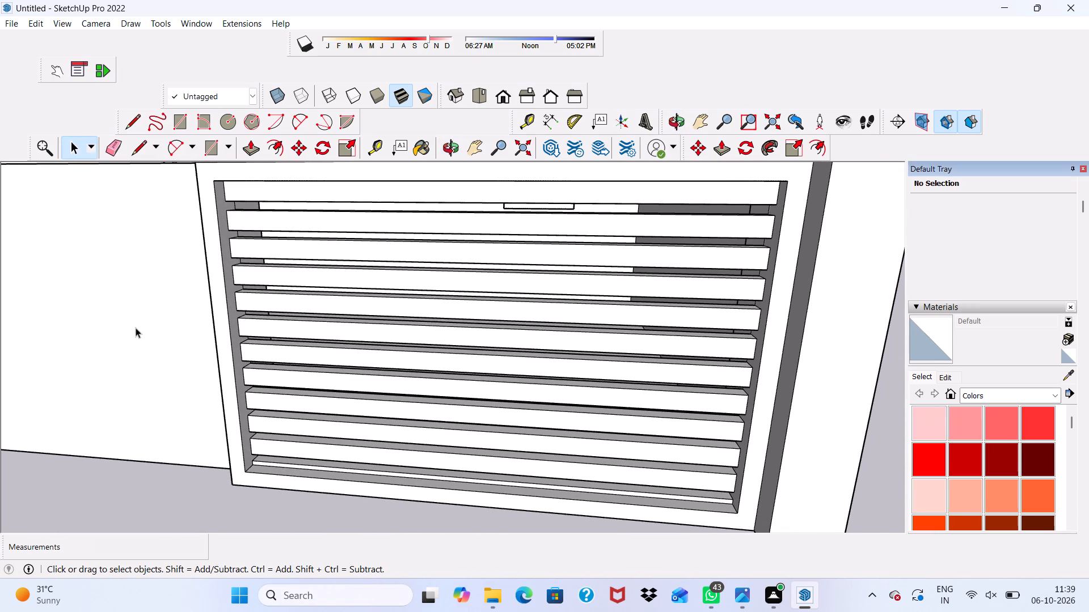
click(177, 120)
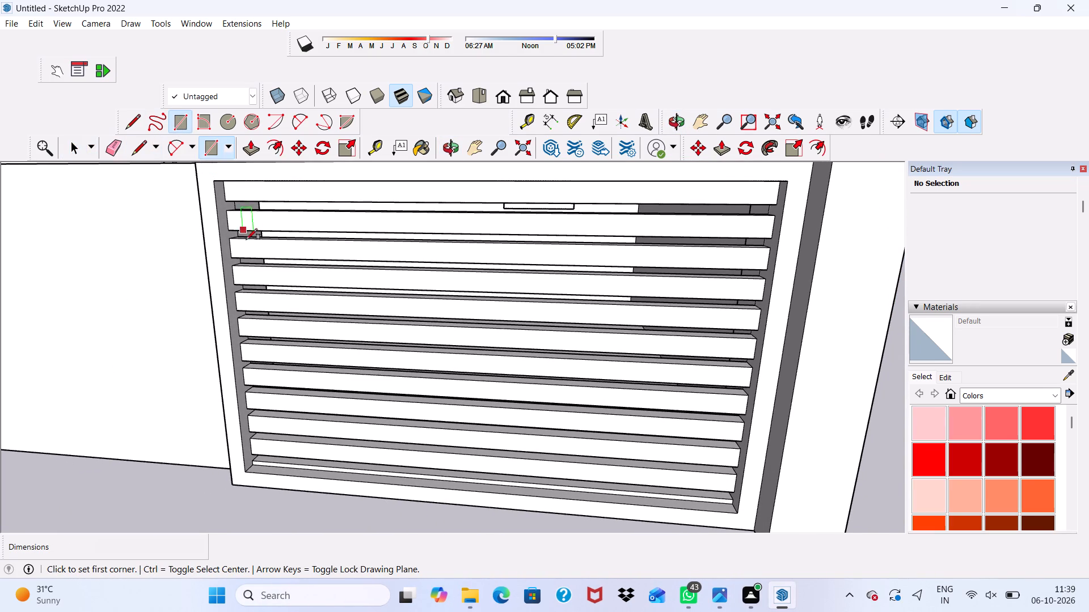
scroll(263, 270, up, 3)
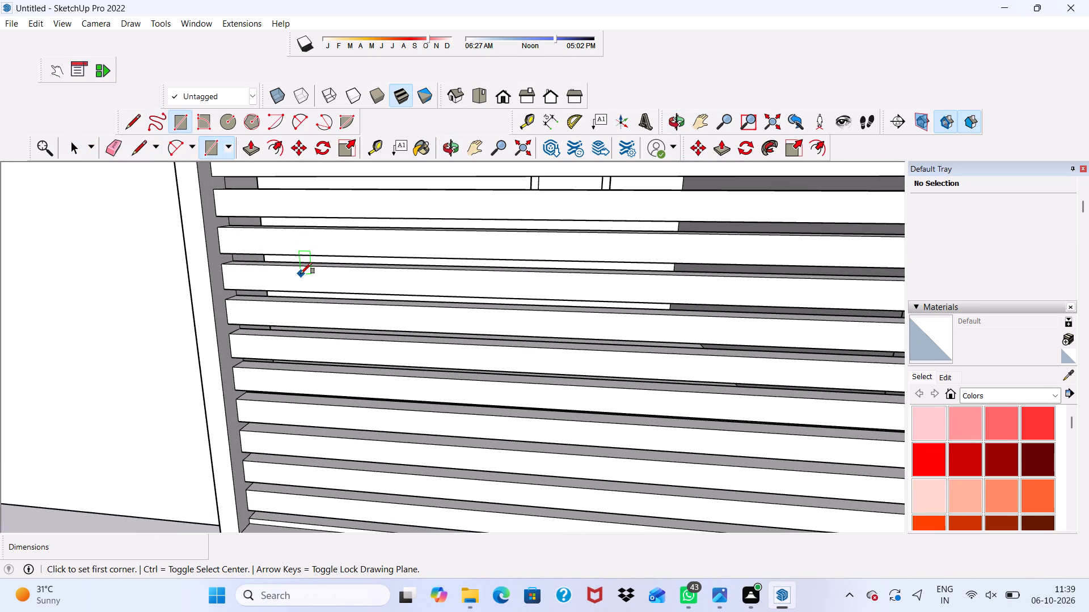
click(303, 269)
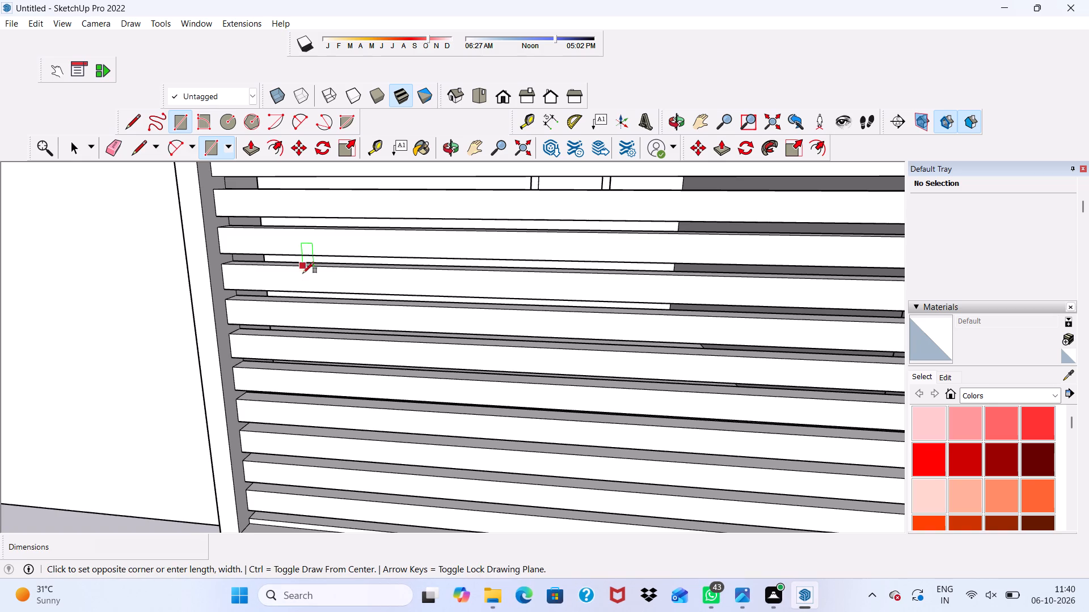
click(337, 440)
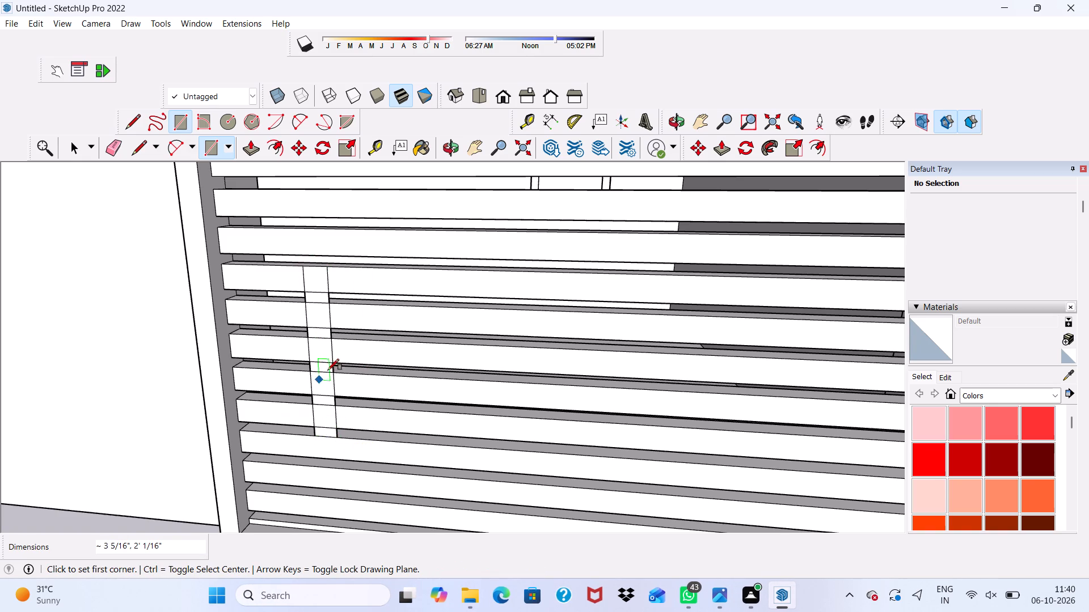
key(space)
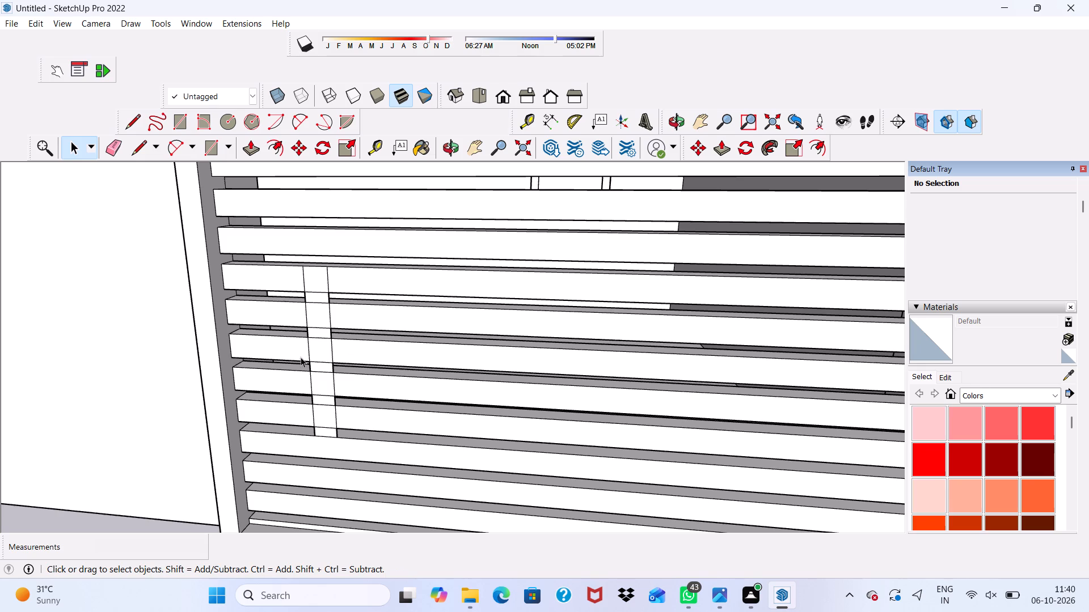
Push/Pull the topmost segment of the vertical rectangle outward 6".
scroll(108, 389, up, 3)
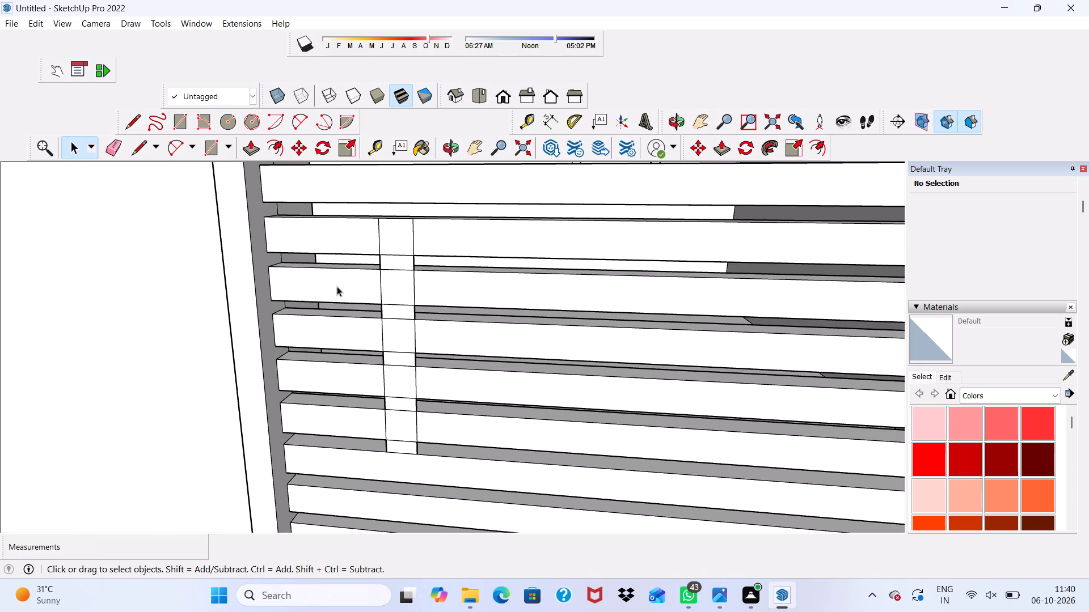
click(382, 239)
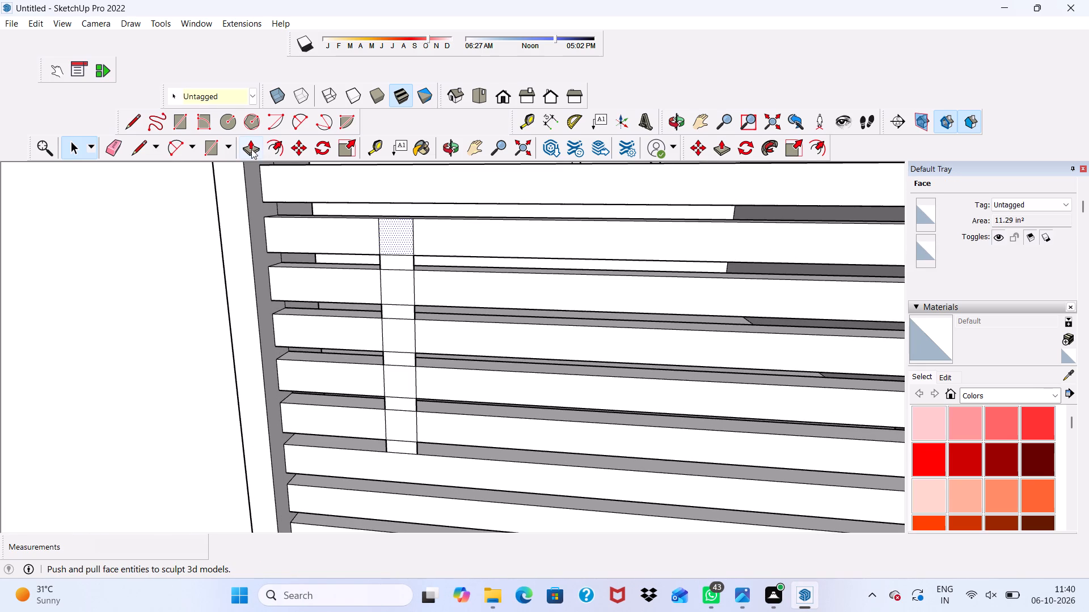
click(251, 149)
click(387, 223)
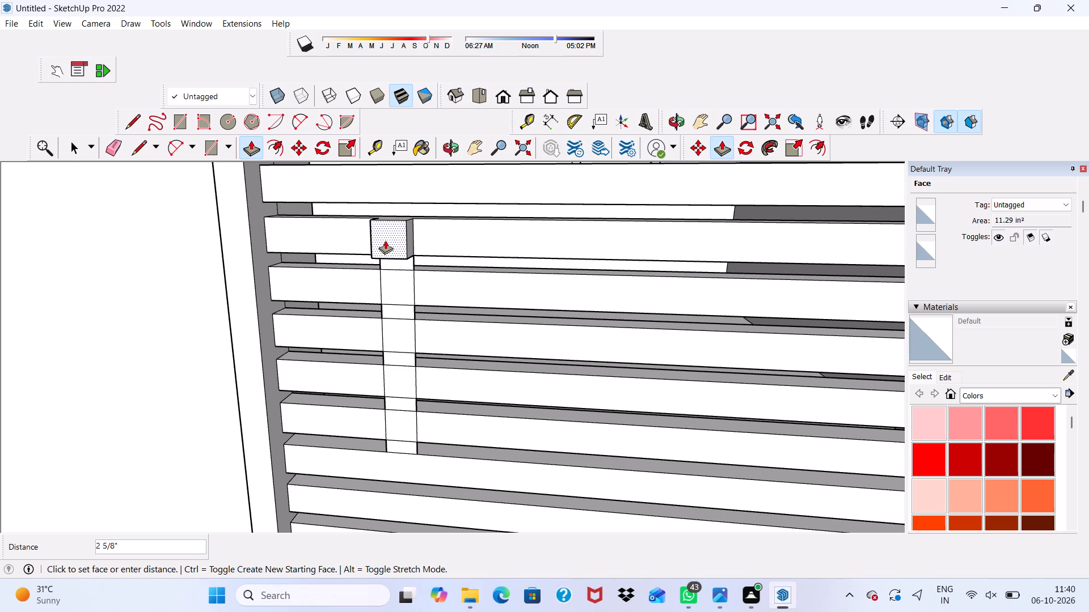
key(6)
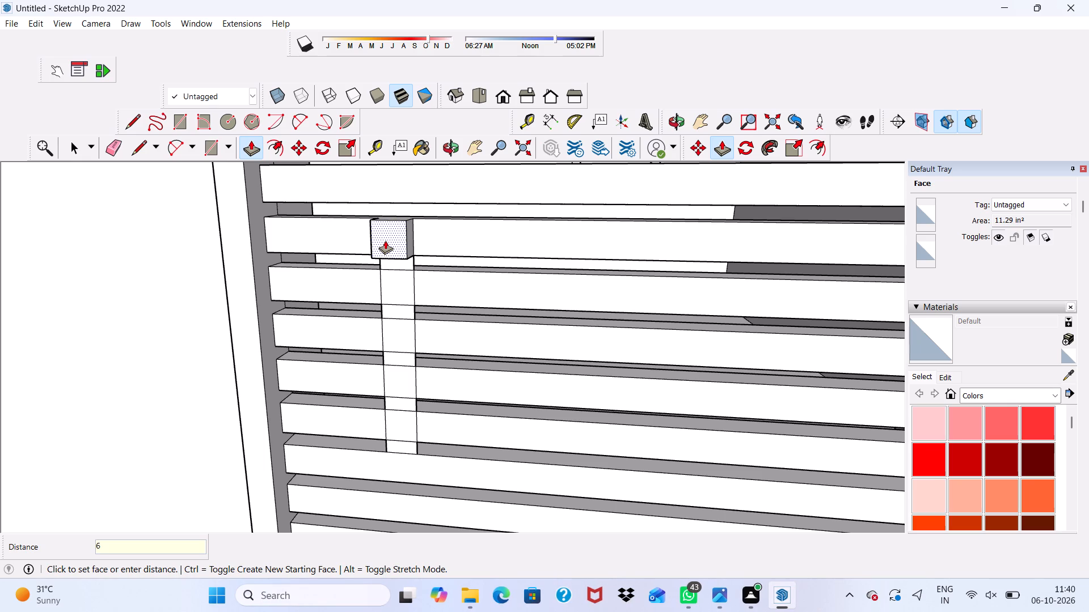
key(shift+quotedbl)
key(Return)
Push/Pull the projecting block's underside down about 1' 8 5/8" to the rectangle's lower end, forming a vertical bar.
scroll(385, 240, up, 1)
scroll(402, 310, up, 4)
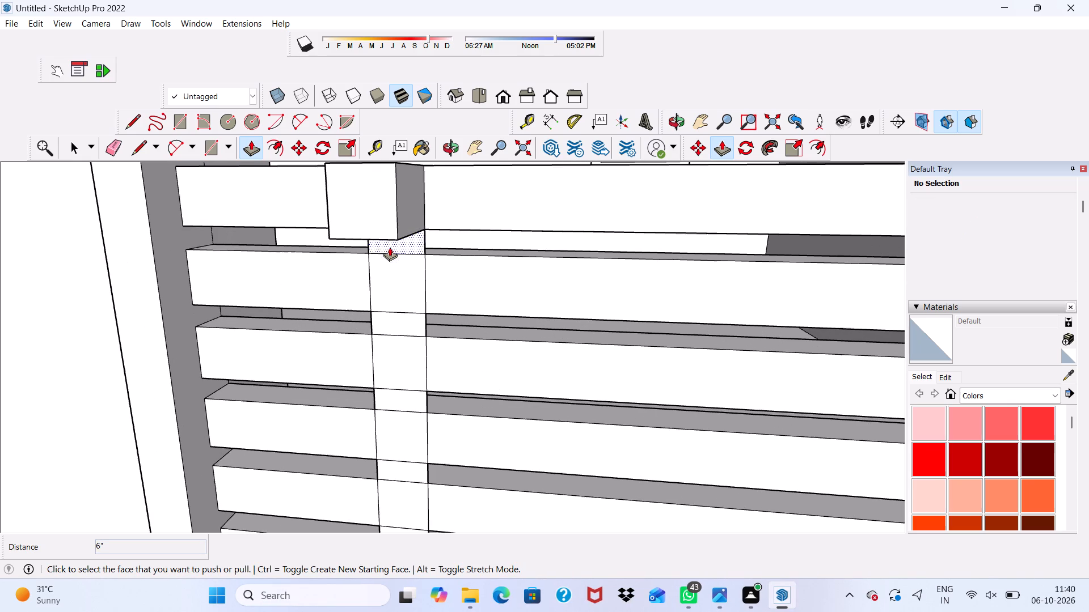
scroll(387, 238, up, 1)
middle_drag(385, 243, 403, 176)
click(390, 193)
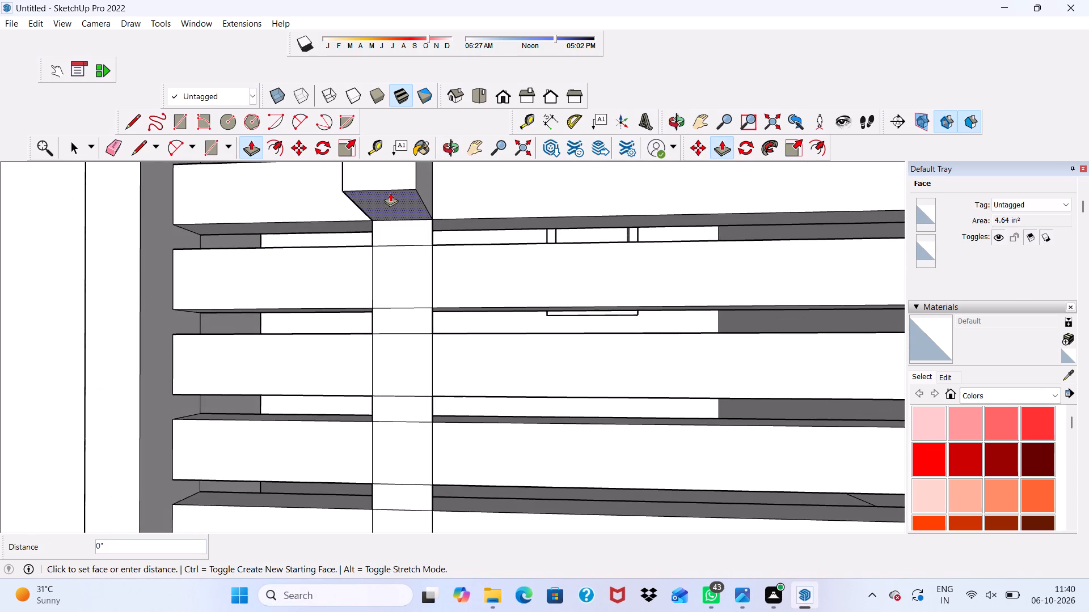
scroll(377, 266, down, 10)
scroll(389, 411, up, 5)
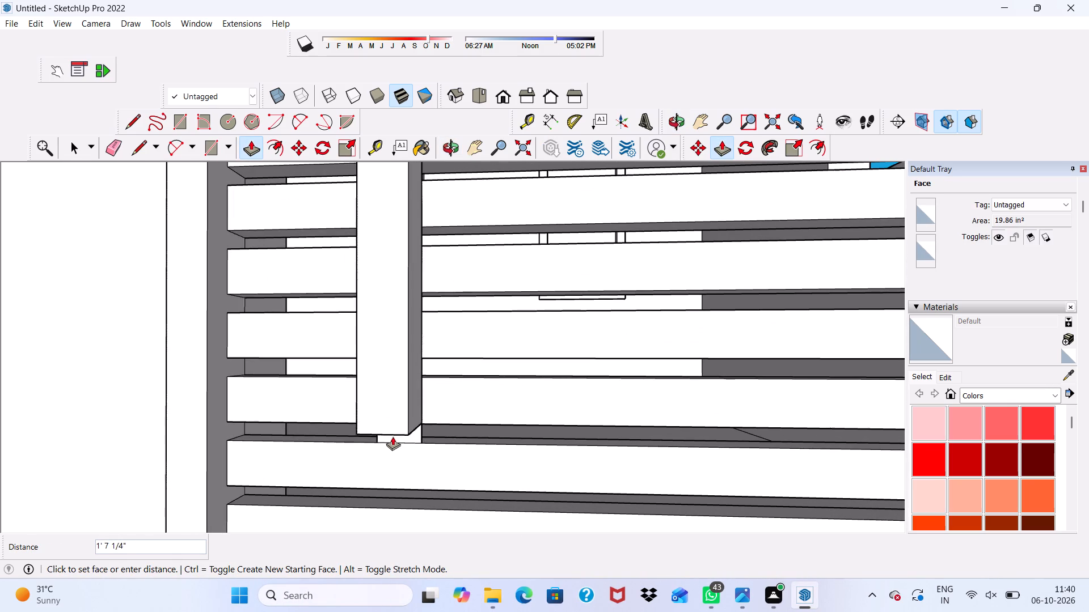
click(423, 444)
Narrow the vertical bar by Push/Pulling its pier-facing side inward, undoing the overlong push and using about 1 1/16" instead.
scroll(330, 350, down, 7)
scroll(330, 350, up, 1)
scroll(323, 330, down, 6)
middle_drag(340, 348, 394, 362)
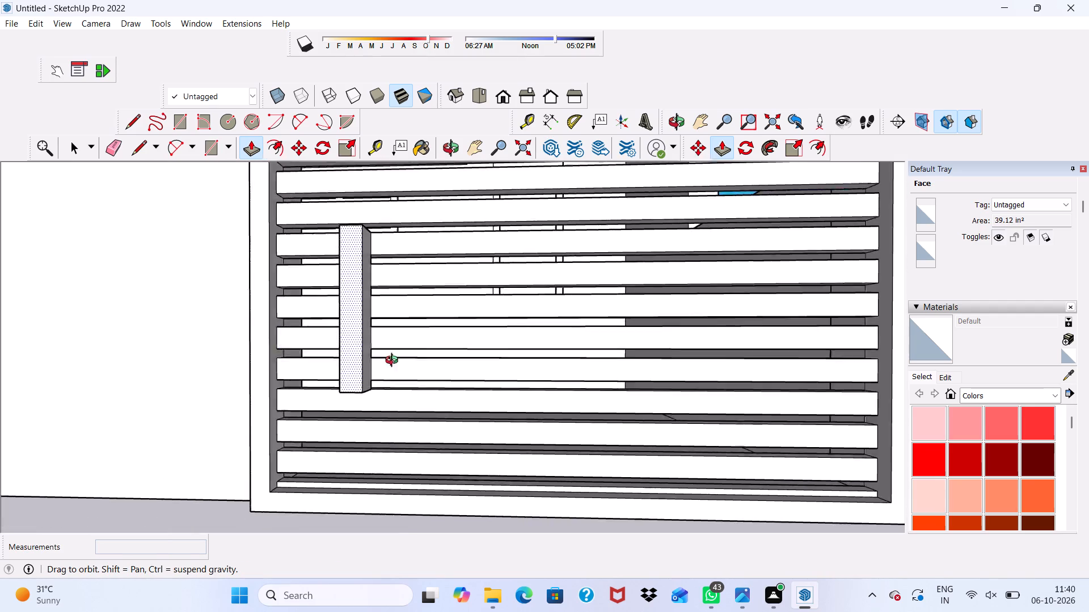
middle_drag(394, 362, 183, 407)
scroll(377, 335, up, 4)
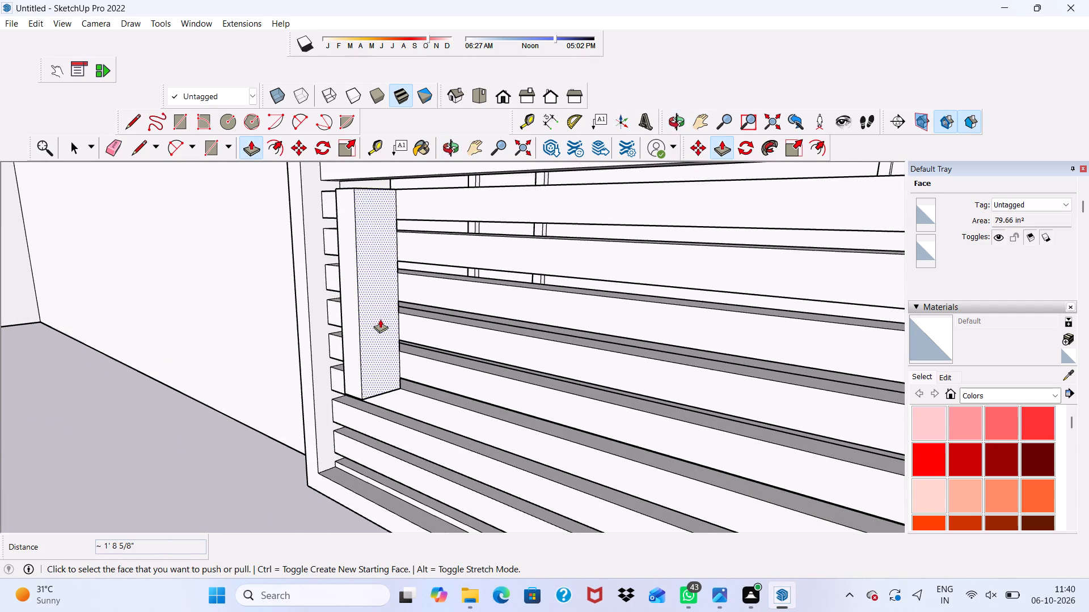
click(378, 319)
drag(370, 310, 370, 321)
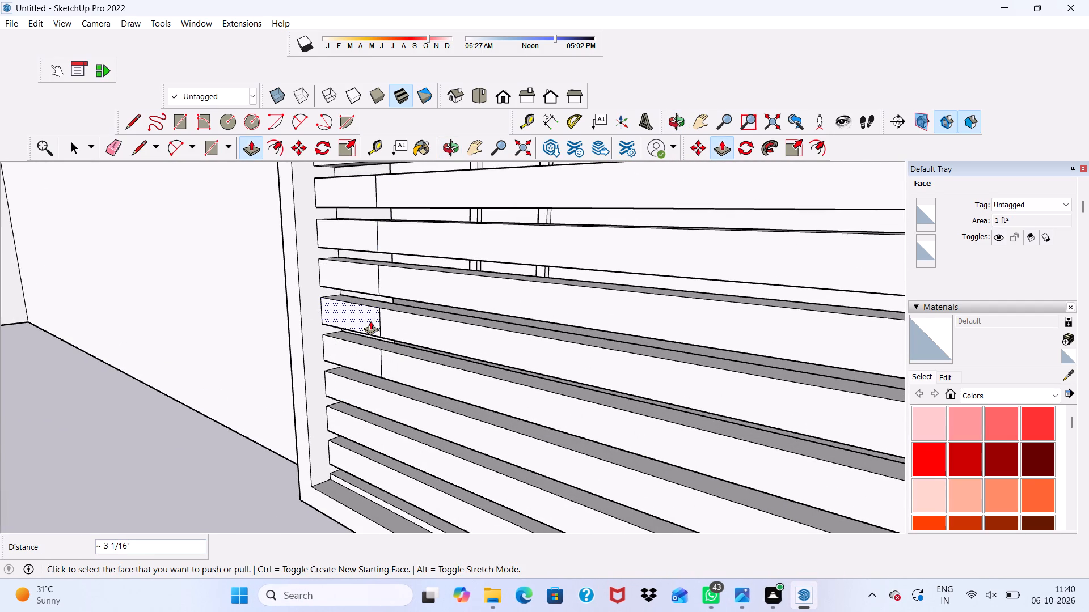
key(ctrl+z)
drag(382, 322, 375, 321)
Push/Pull the vertical bar's front face slightly inward to reduce how far it projects from the louvres.
scroll(345, 331, down, 1)
scroll(343, 332, up, 1)
scroll(336, 336, down, 4)
middle_drag(317, 352, 444, 325)
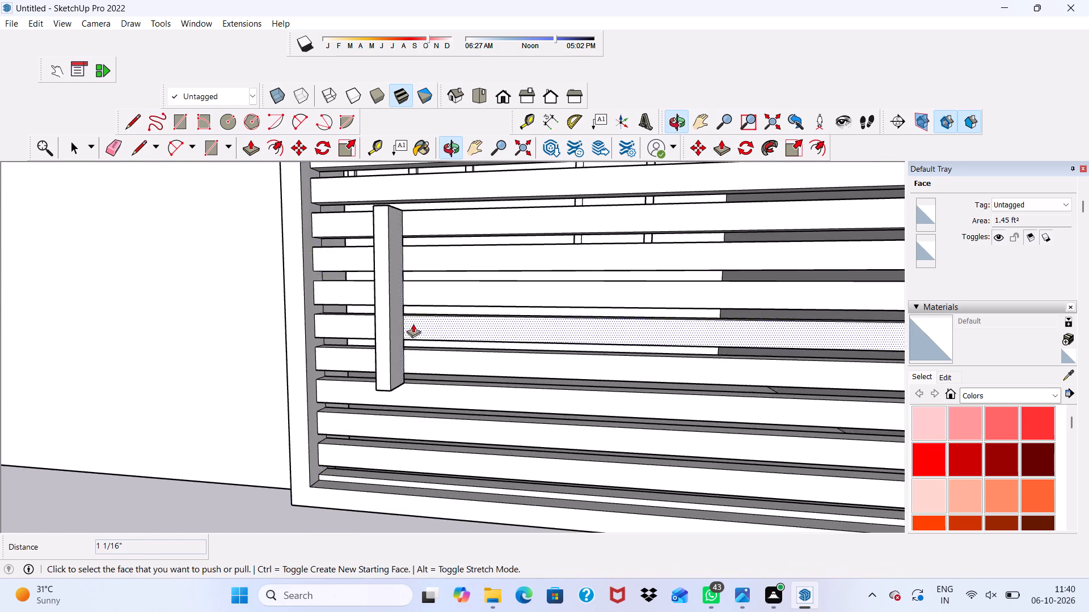
scroll(381, 324, down, 3)
scroll(372, 333, up, 1)
scroll(370, 334, down, 1)
middle_drag(370, 335, 560, 330)
scroll(415, 297, up, 1)
scroll(415, 297, down, 1)
scroll(413, 297, up, 8)
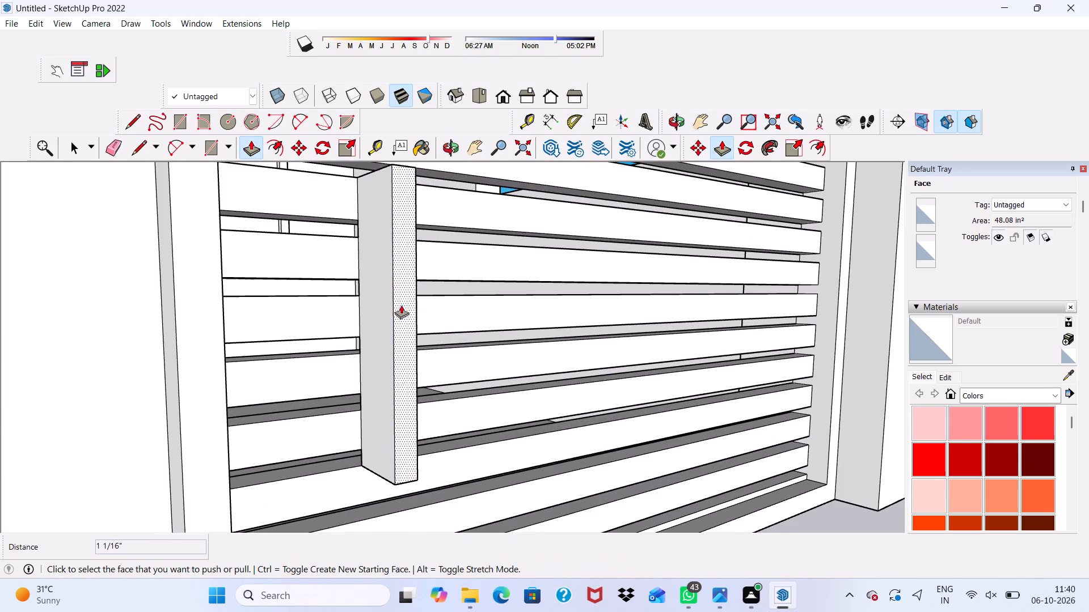
drag(404, 308, 402, 300)
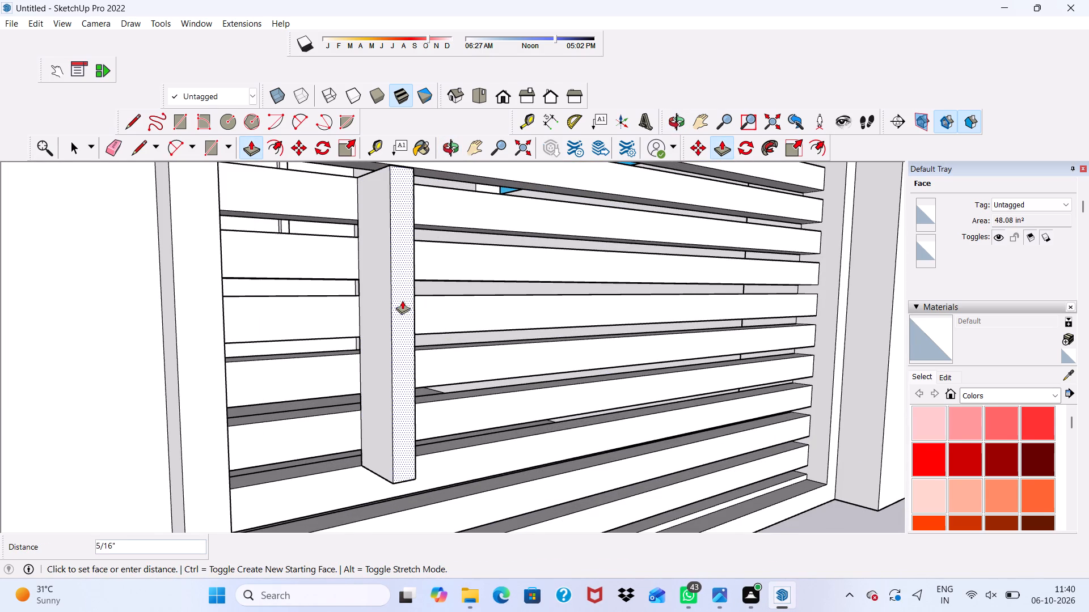
drag(402, 300, 398, 292)
scroll(400, 292, up, 2)
click(400, 292)
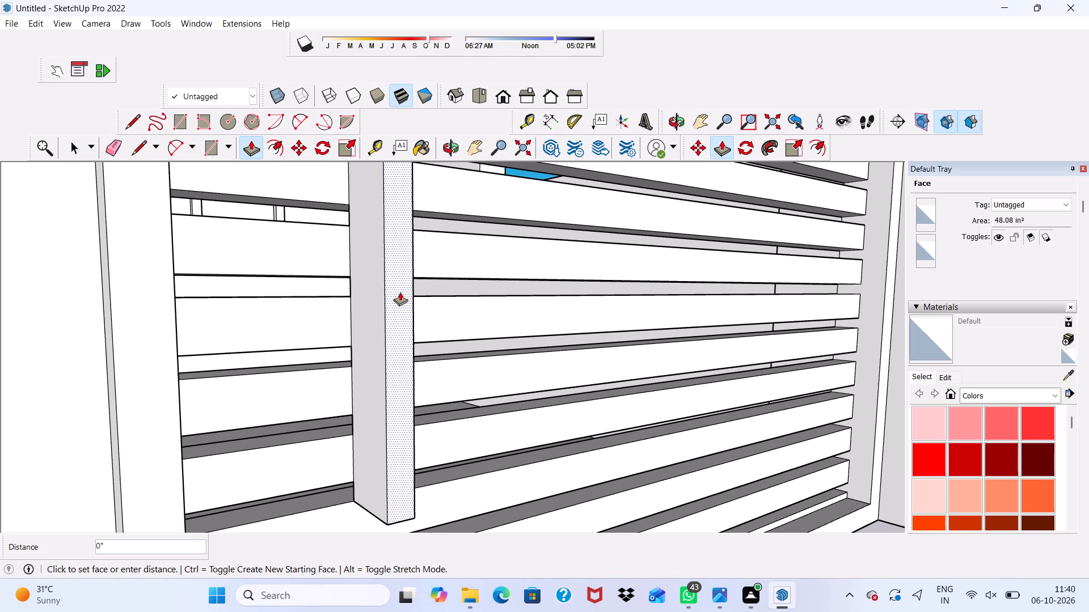
scroll(396, 287, down, 3)
scroll(391, 291, up, 1)
scroll(391, 291, down, 2)
scroll(361, 303, up, 1)
scroll(361, 304, down, 3)
scroll(360, 317, up, 1)
scroll(361, 319, down, 2)
key(space)
Draw a rectangle strip 5' high and about 2 1/8" wide down the plain wall's full height, beside the louvre panel.
scroll(438, 334, down, 3)
scroll(434, 335, up, 1)
scroll(433, 336, down, 1)
scroll(365, 311, up, 1)
scroll(365, 311, down, 3)
middle_drag(424, 348, 408, 326)
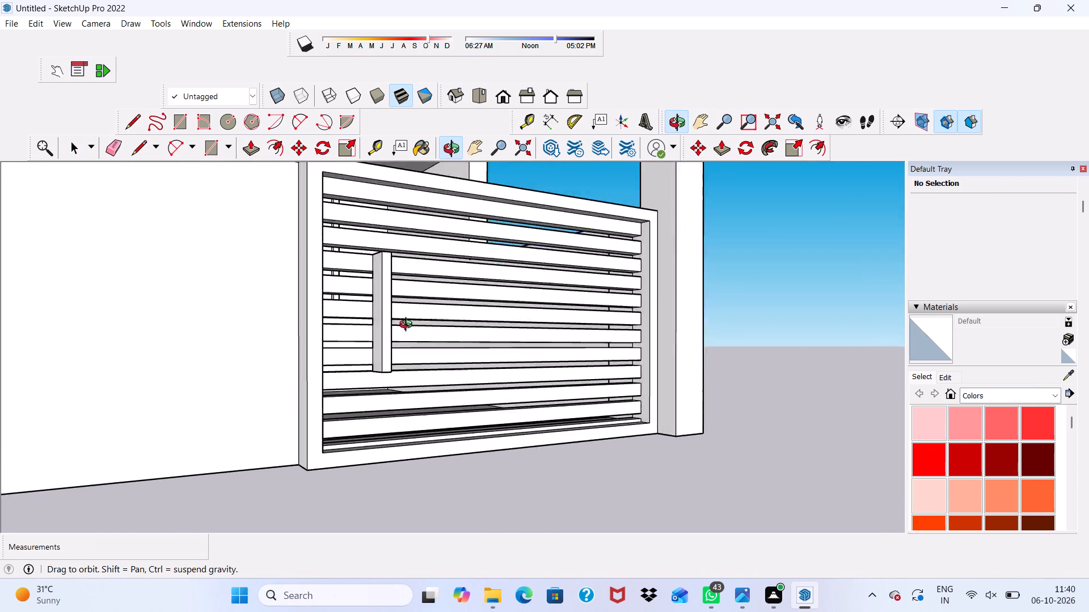
middle_drag(408, 326, 340, 345)
scroll(339, 345, up, 2)
scroll(339, 345, down, 6)
scroll(347, 337, up, 1)
scroll(347, 339, down, 3)
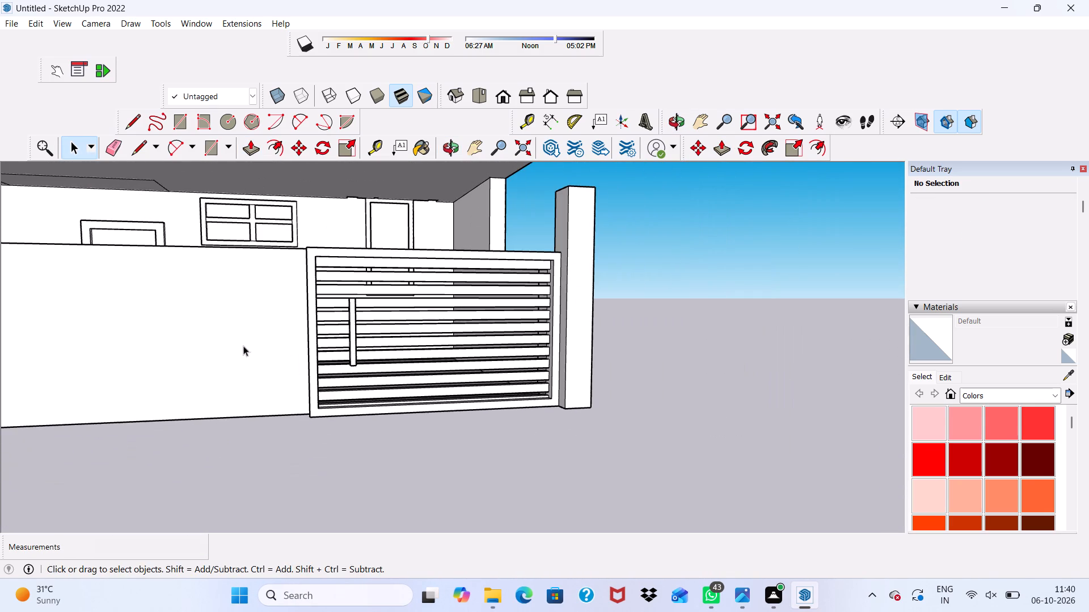
middle_drag(243, 345, 303, 367)
scroll(399, 286, up, 8)
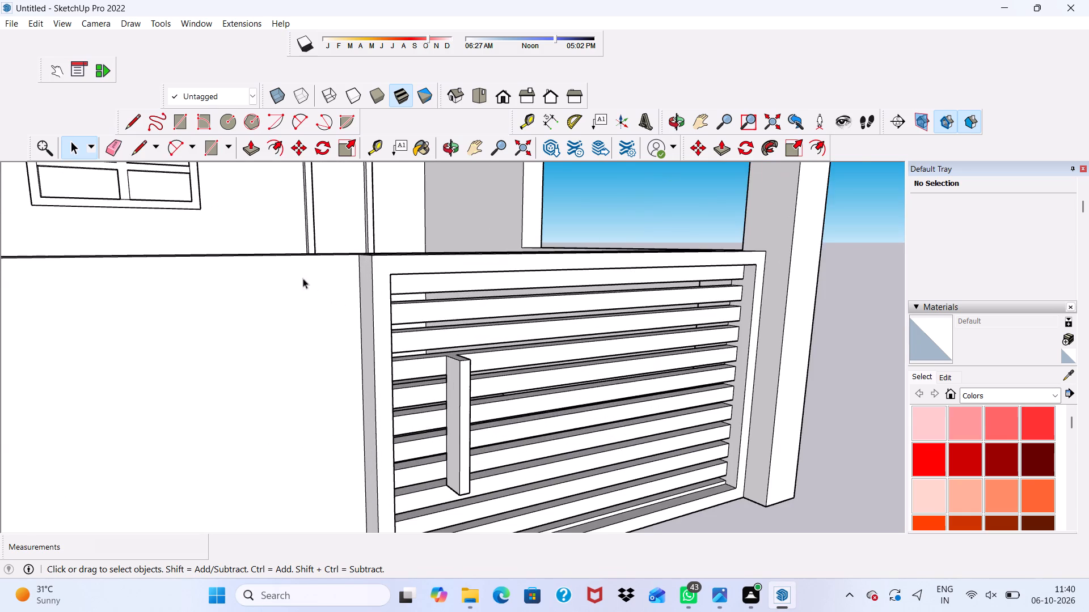
click(176, 121)
scroll(308, 288, up, 7)
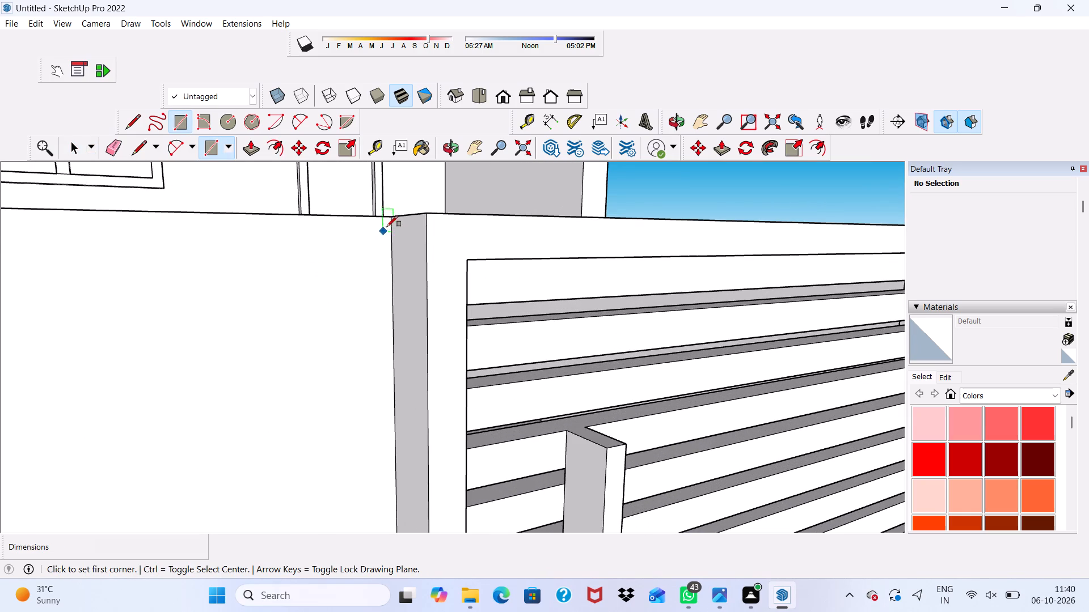
click(394, 220)
scroll(289, 302, down, 3)
scroll(286, 317, up, 1)
scroll(302, 307, down, 3)
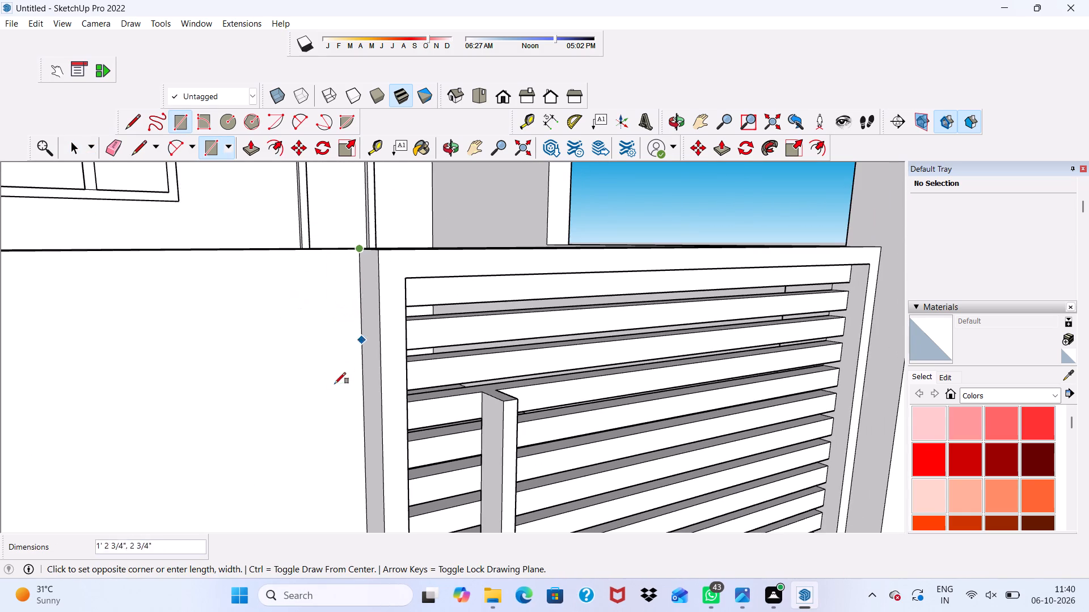
scroll(333, 383, up, 4)
scroll(332, 380, down, 11)
scroll(352, 419, up, 3)
scroll(352, 419, down, 3)
scroll(352, 419, up, 2)
scroll(346, 419, down, 1)
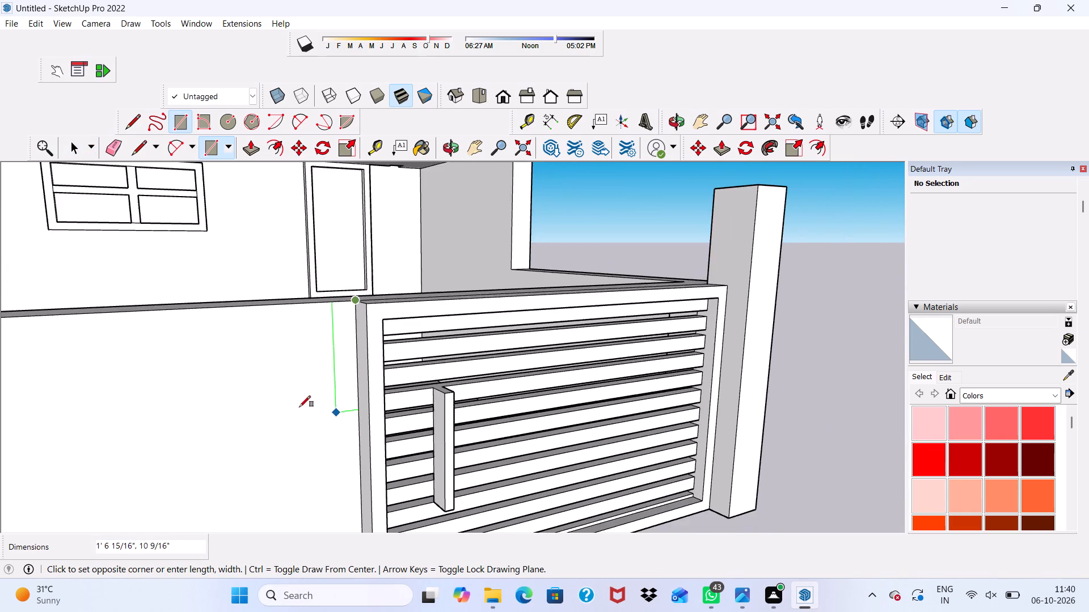
scroll(297, 408, up, 5)
scroll(320, 345, down, 8)
scroll(352, 416, down, 5)
scroll(351, 451, up, 2)
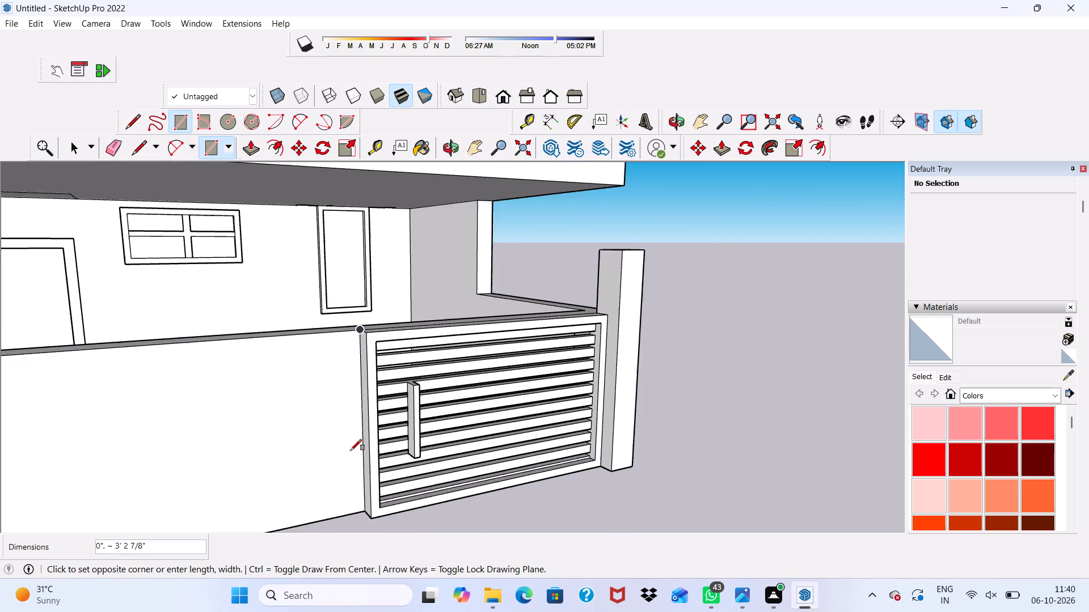
scroll(351, 450, up, 6)
scroll(366, 508, up, 3)
scroll(349, 496, down, 5)
scroll(347, 520, up, 5)
scroll(309, 441, down, 3)
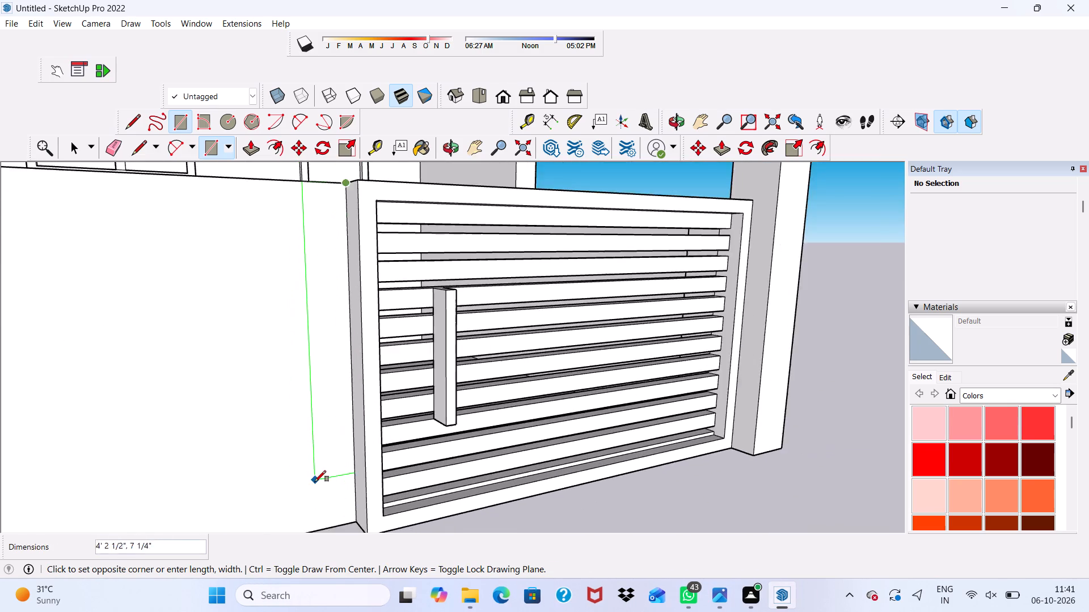
scroll(317, 485, up, 6)
scroll(295, 461, down, 4)
scroll(294, 460, up, 1)
scroll(285, 409, down, 6)
scroll(347, 469, up, 4)
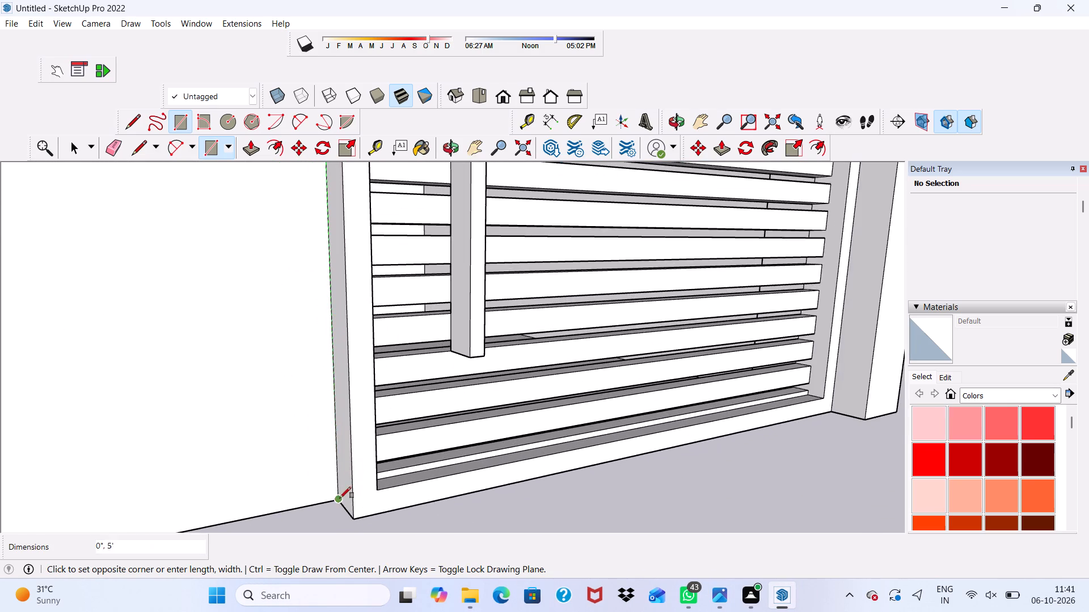
scroll(336, 501, up, 1)
click(320, 504)
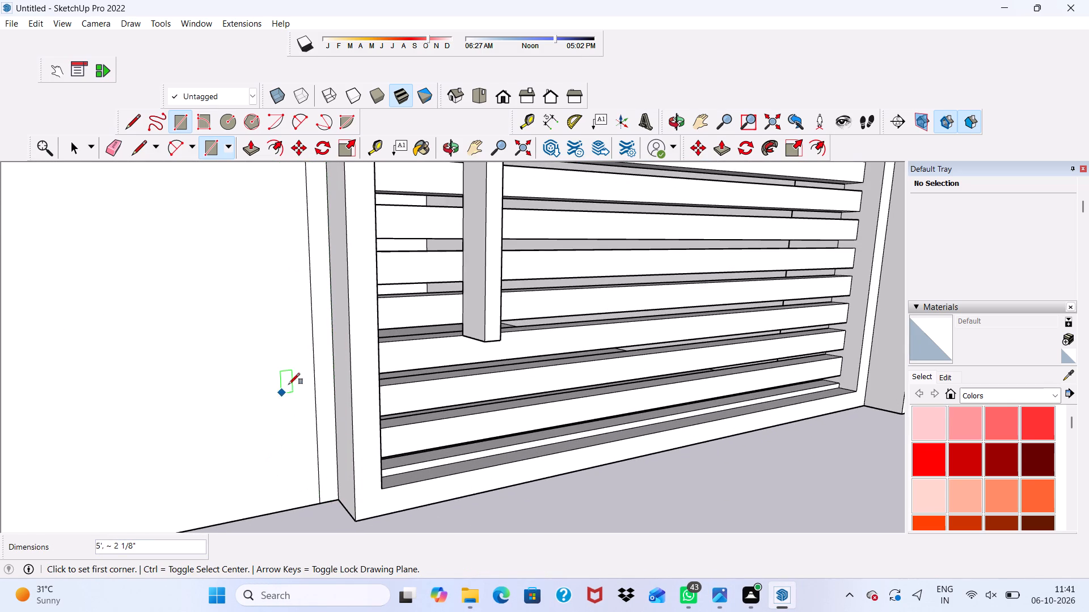
Push/Pull the narrow strip 9" inward through the wall's thickness.
key(space)
click(320, 363)
scroll(301, 380, down, 8)
scroll(217, 279, up, 1)
scroll(218, 278, down, 1)
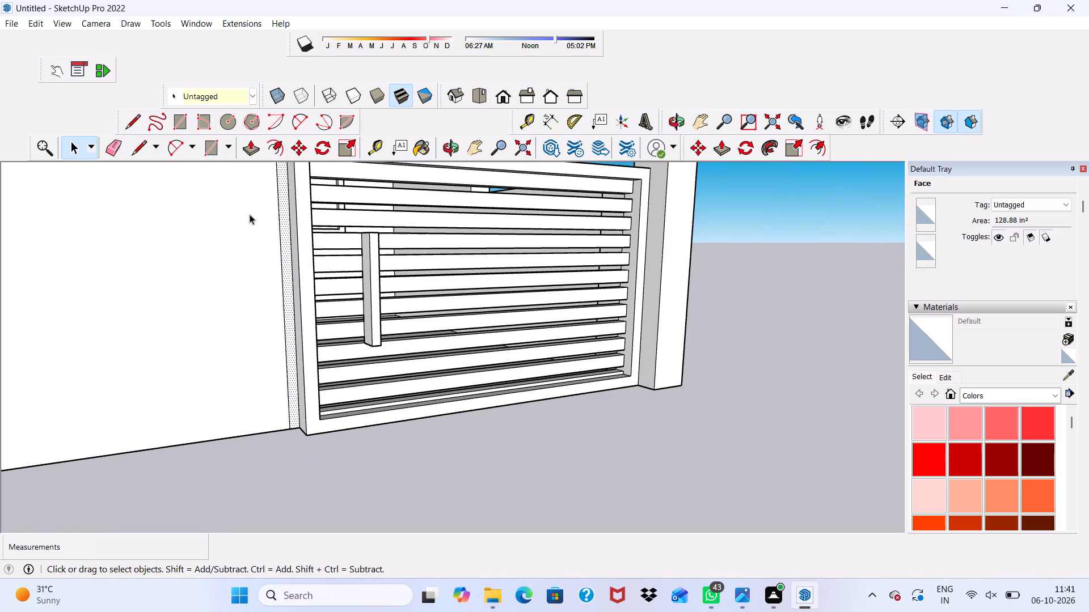
click(252, 146)
scroll(281, 236, down, 4)
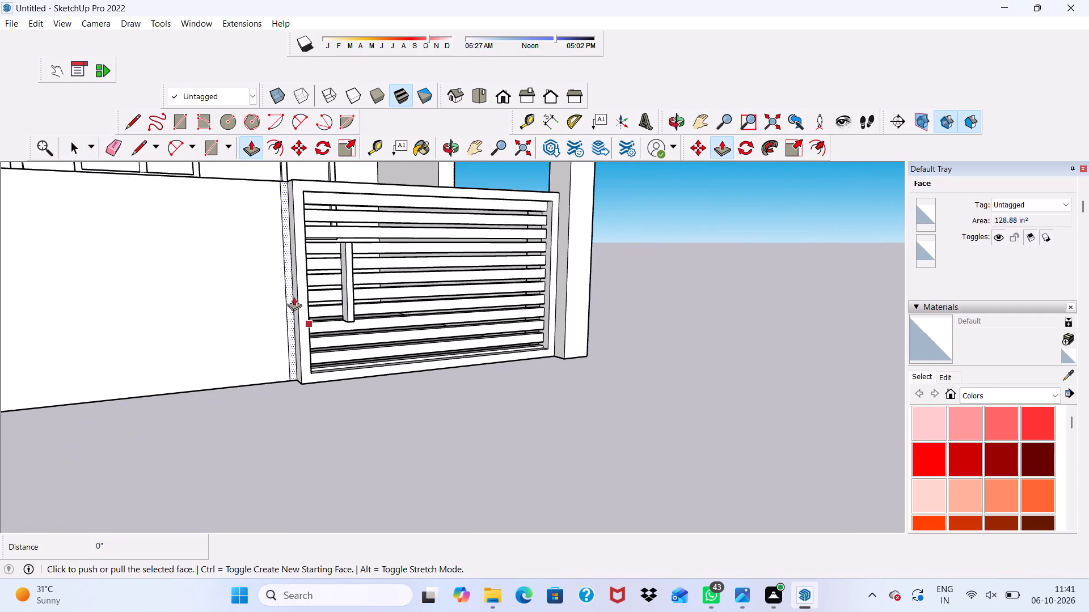
scroll(282, 182, up, 15)
click(294, 229)
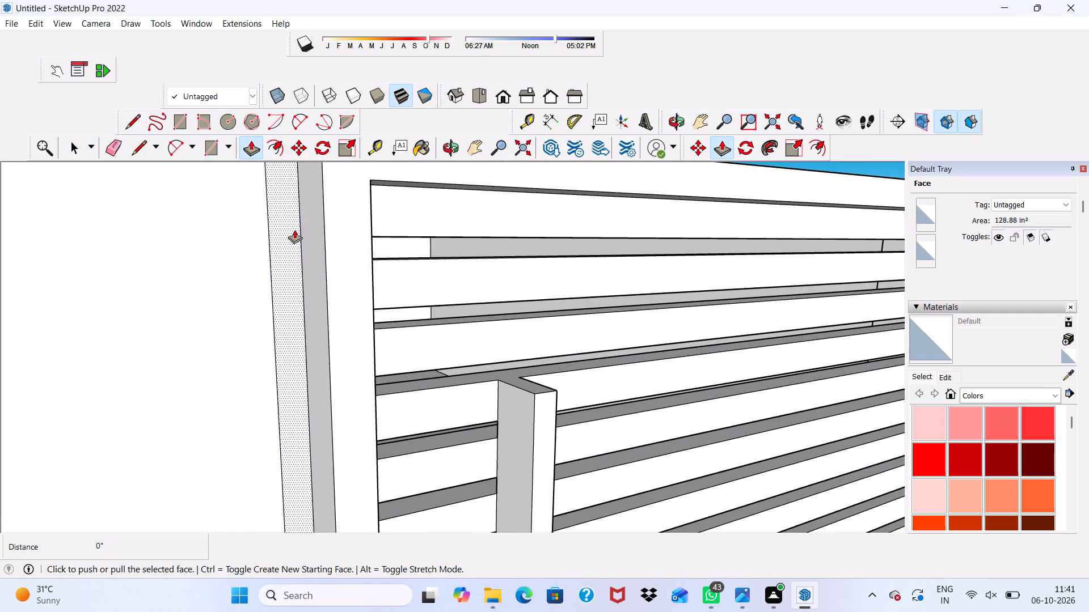
scroll(290, 206, up, 1)
scroll(291, 209, down, 7)
middle_drag(229, 194, 307, 352)
scroll(269, 345, up, 4)
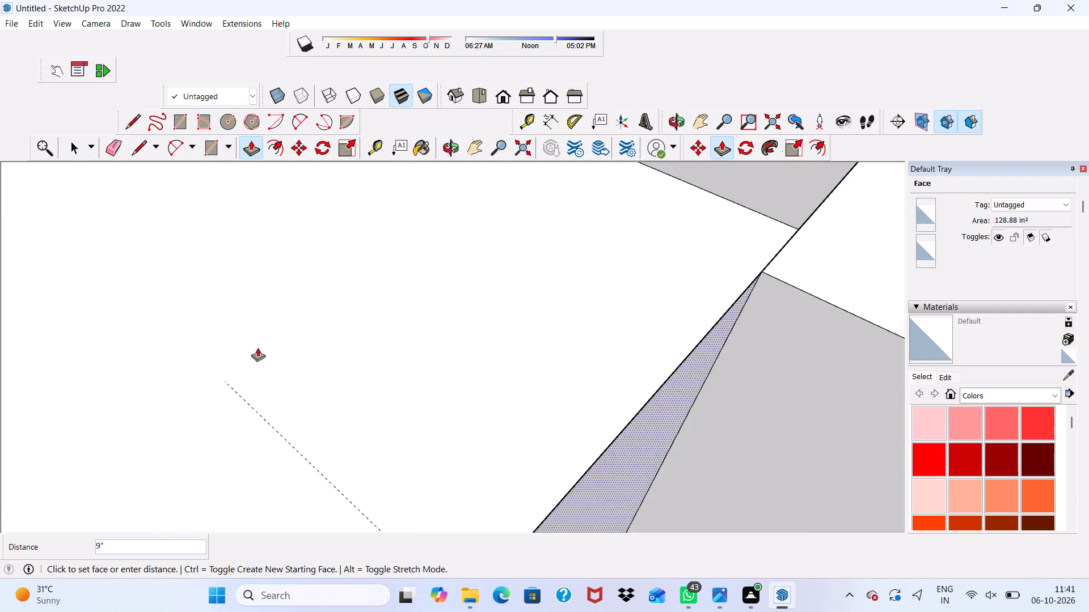
scroll(258, 347, up, 4)
scroll(319, 338, down, 3)
scroll(326, 341, up, 1)
scroll(296, 322, down, 9)
scroll(290, 299, up, 3)
scroll(213, 317, up, 1)
click(218, 323)
scroll(146, 290, down, 3)
scroll(184, 290, up, 1)
scroll(187, 295, down, 3)
middle_drag(195, 309, 159, 224)
scroll(164, 244, up, 8)
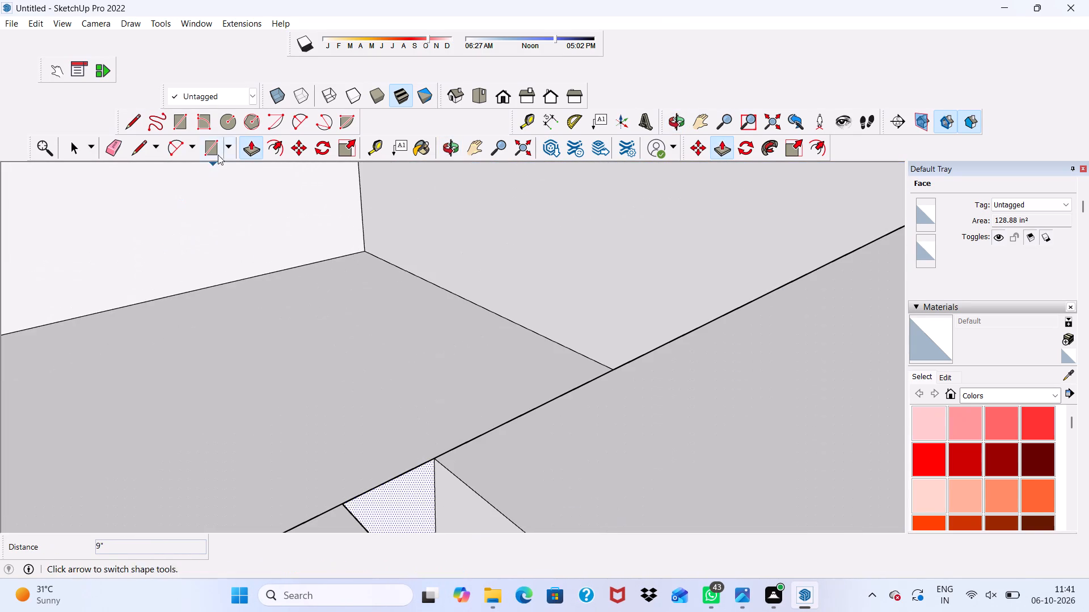
Erase the leftover top edge at the back of the recessed strip to open the gap between wall and louvre panel.
click(108, 142)
scroll(232, 367, down, 1)
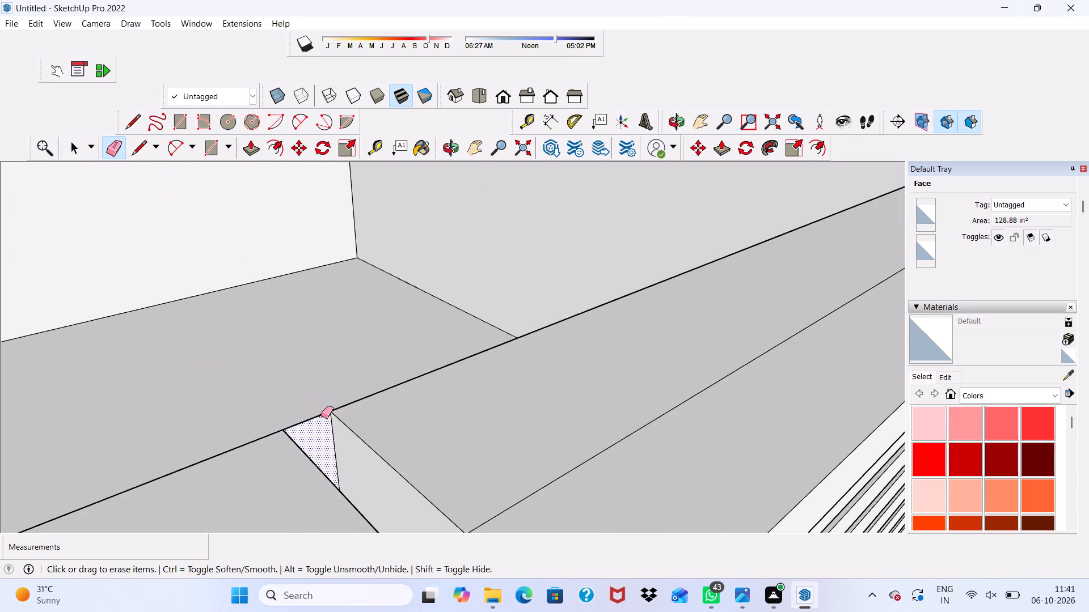
click(318, 418)
click(314, 422)
drag(311, 416, 310, 423)
Erase the vertical seam edge on the louvre frame's outer side face, within the gap.
scroll(183, 371, down, 9)
middle_drag(201, 362, 142, 305)
scroll(184, 372, up, 5)
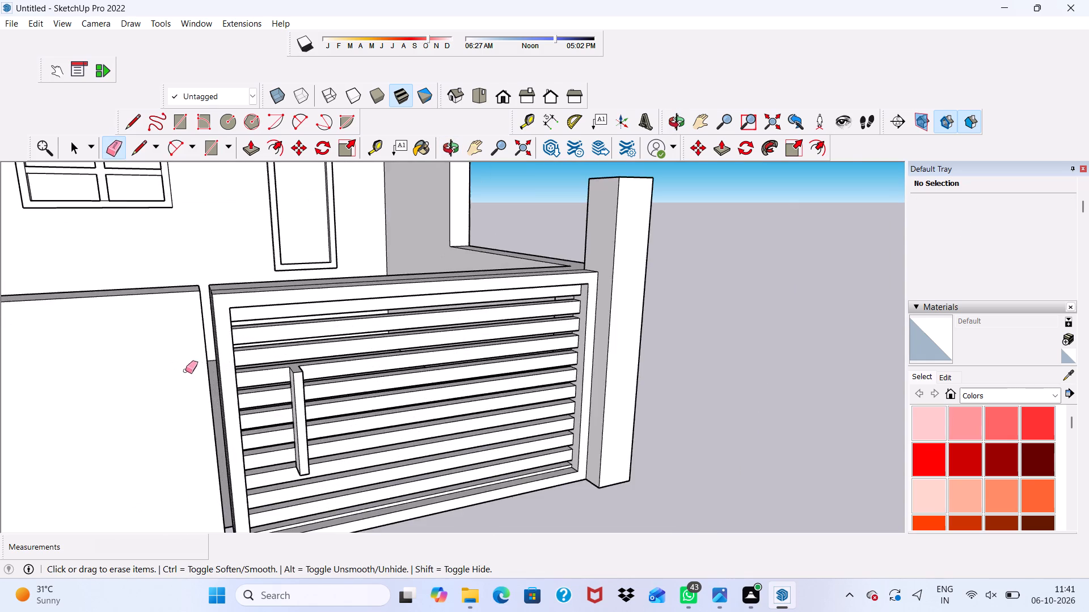
scroll(185, 371, up, 7)
scroll(177, 386, down, 10)
scroll(269, 455, up, 15)
scroll(124, 392, down, 2)
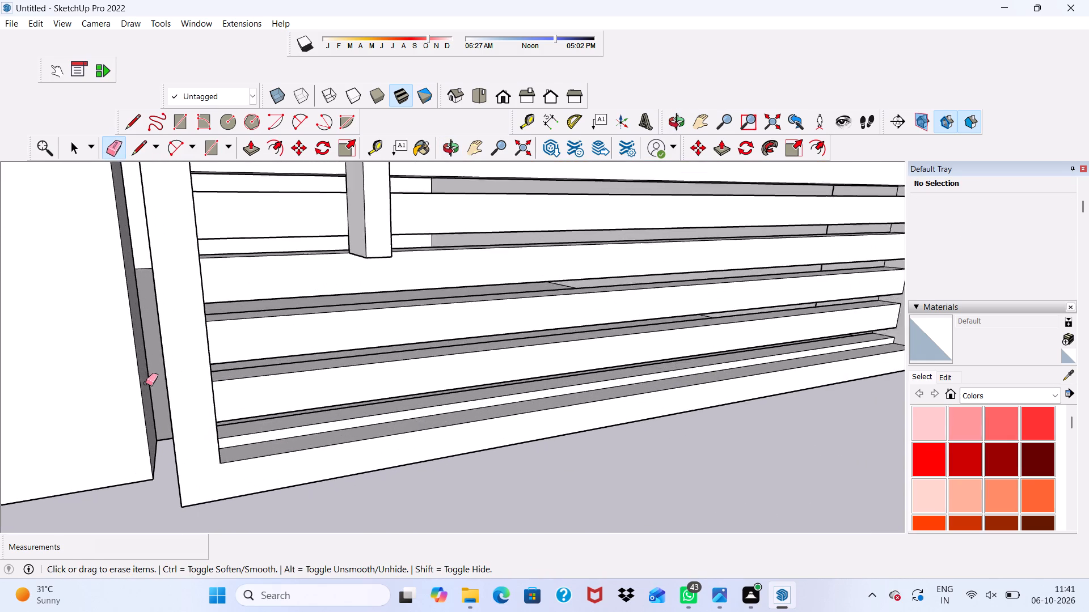
scroll(146, 383, down, 7)
middle_drag(207, 307, 295, 326)
scroll(173, 320, up, 5)
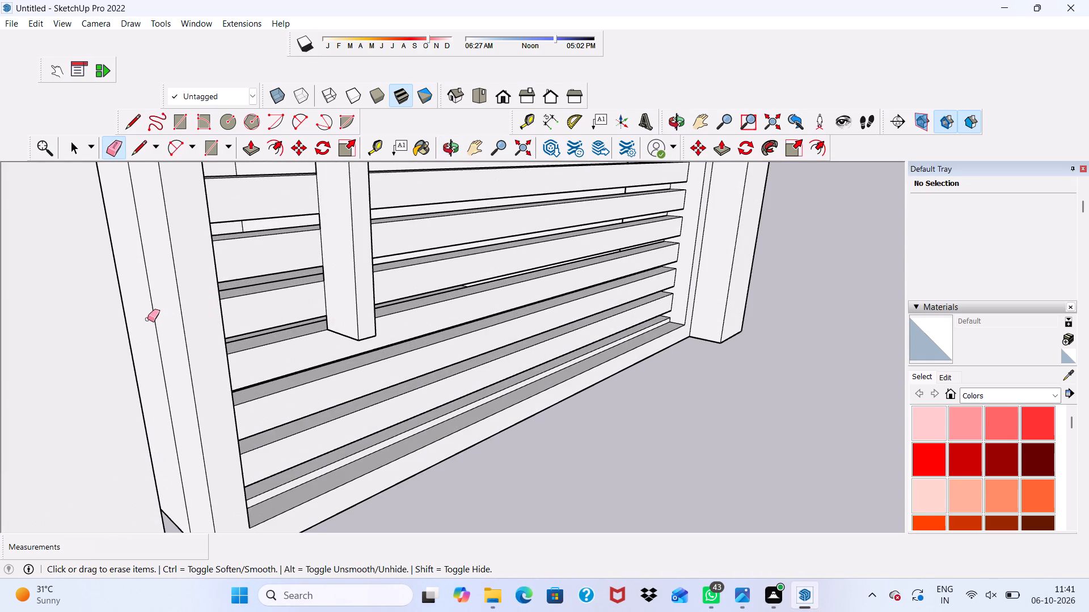
click(160, 313)
click(156, 314)
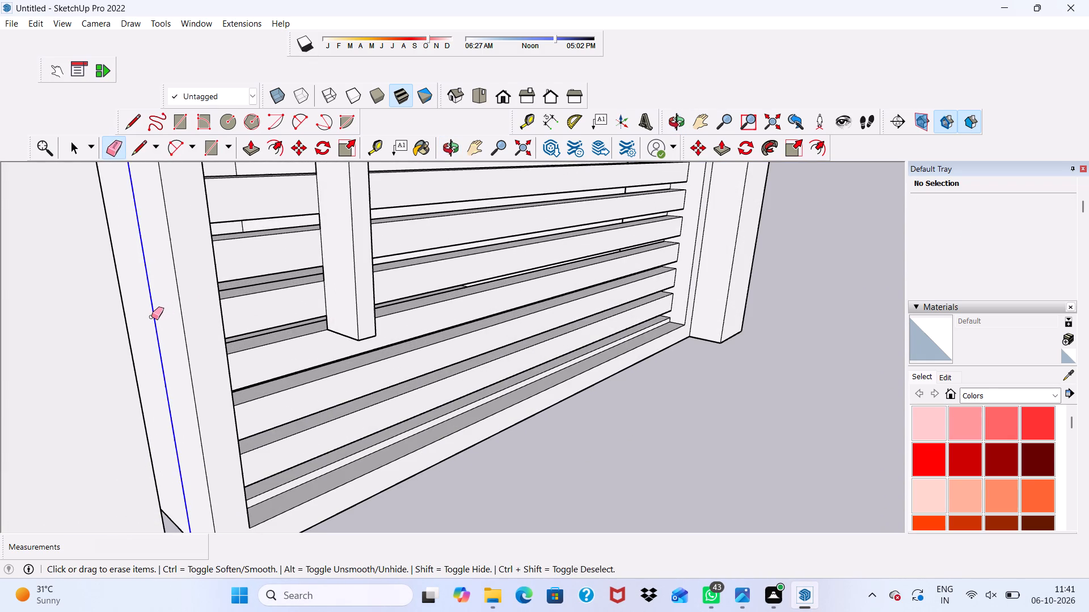
Erase the vertical seam edge on the louvre frame's inner side face, visible between the slats near the vertical bar.
scroll(125, 318, down, 7)
middle_drag(238, 321, 0, 267)
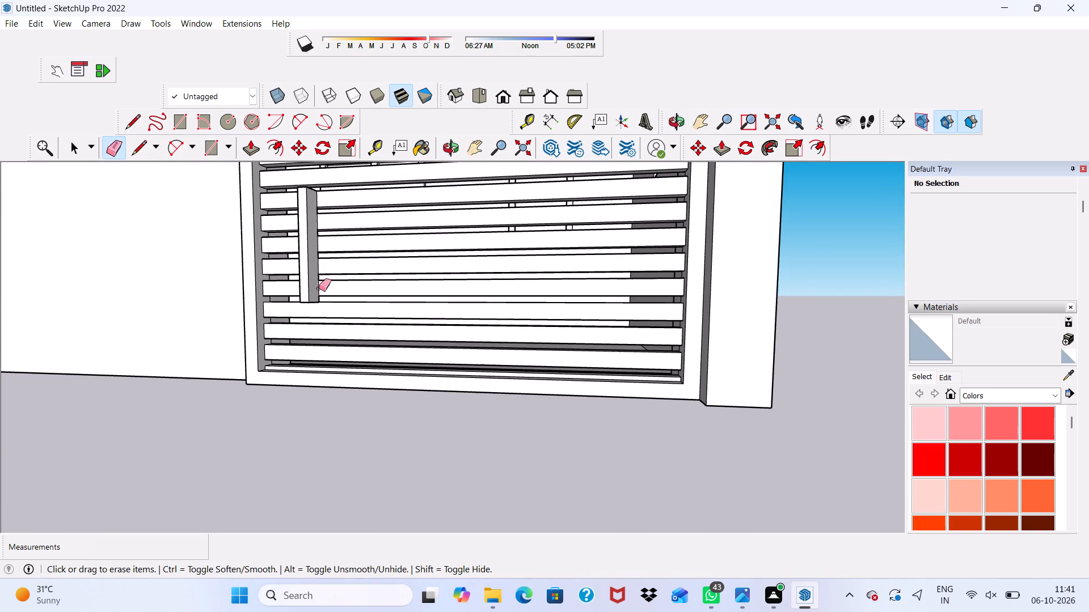
scroll(372, 266, down, 5)
scroll(358, 141, up, 13)
scroll(297, 238, down, 1)
scroll(285, 231, up, 9)
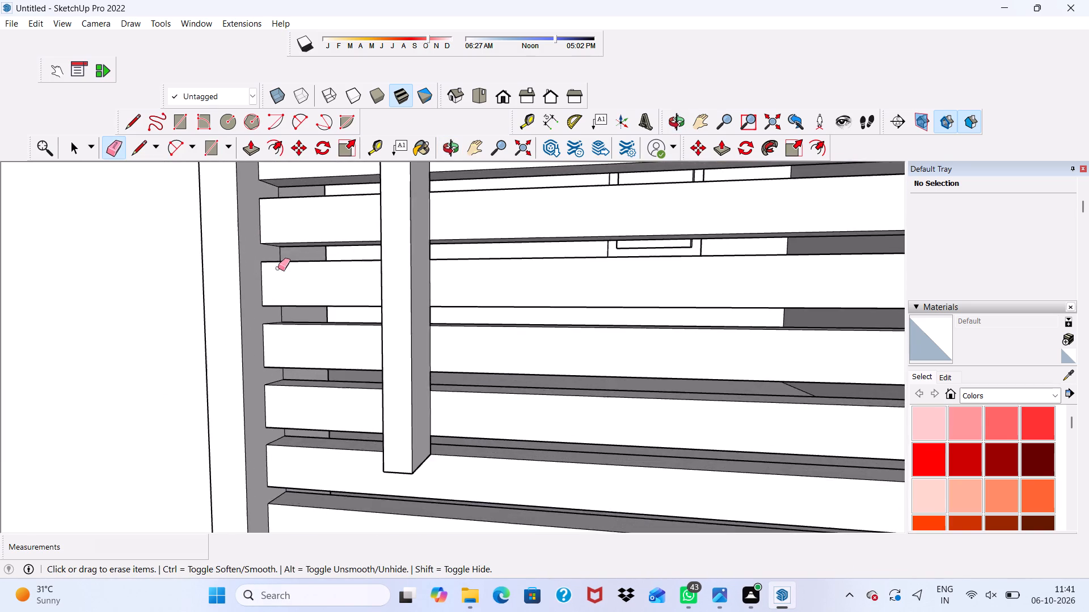
scroll(278, 268, up, 15)
click(275, 248)
drag(286, 244, 287, 244)
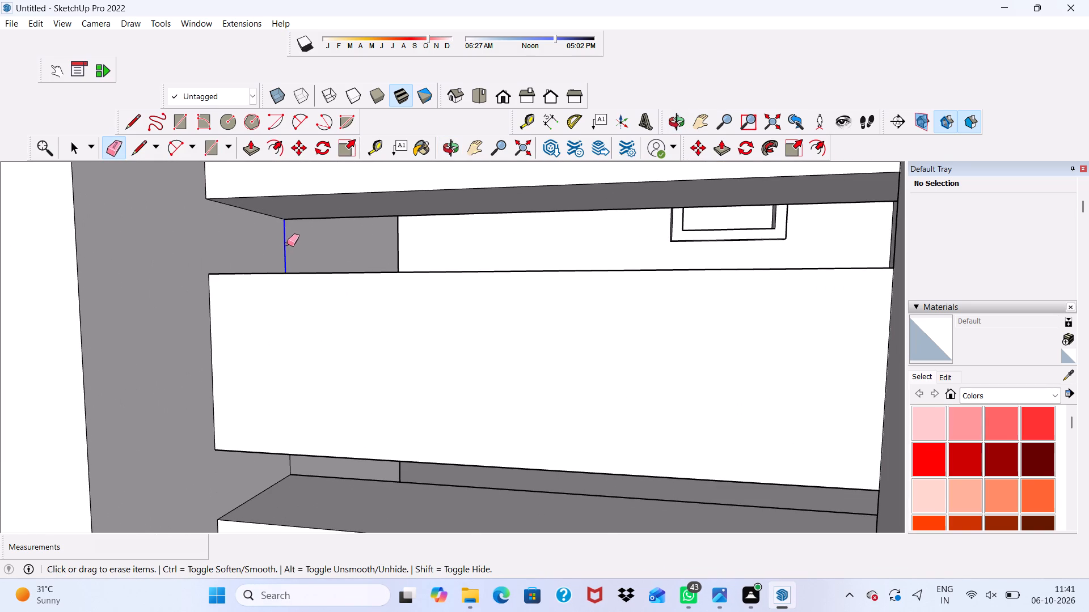
drag(287, 244, 292, 244)
scroll(205, 279, down, 7)
scroll(167, 245, up, 1)
scroll(176, 272, down, 9)
scroll(357, 303, up, 1)
scroll(489, 271, down, 11)
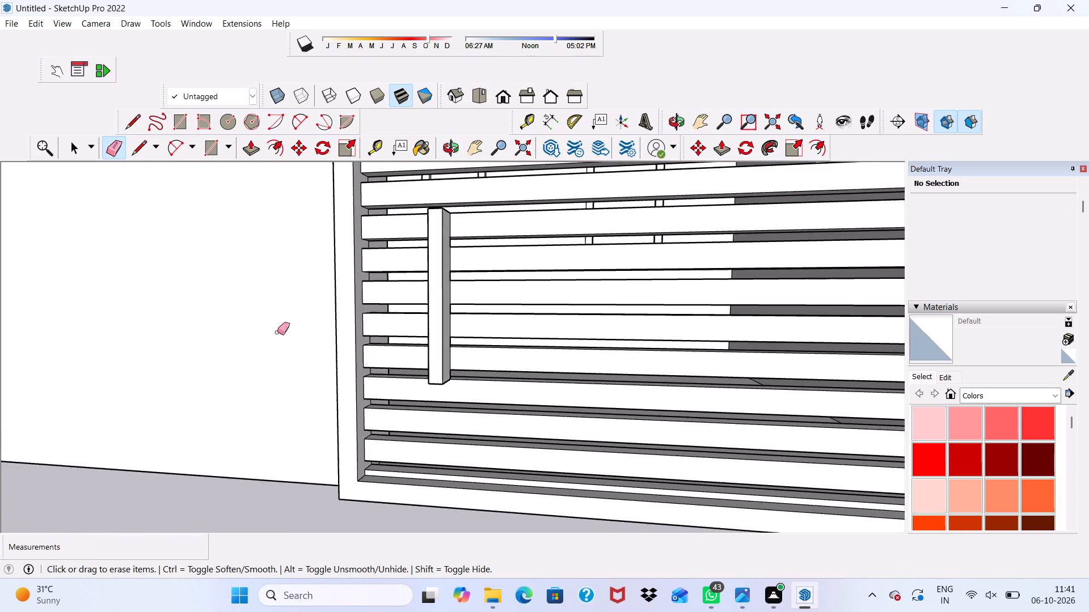
Offset the plain wall face's outline inward by 3" to form a border.
scroll(277, 332, down, 7)
middle_drag(412, 339, 358, 359)
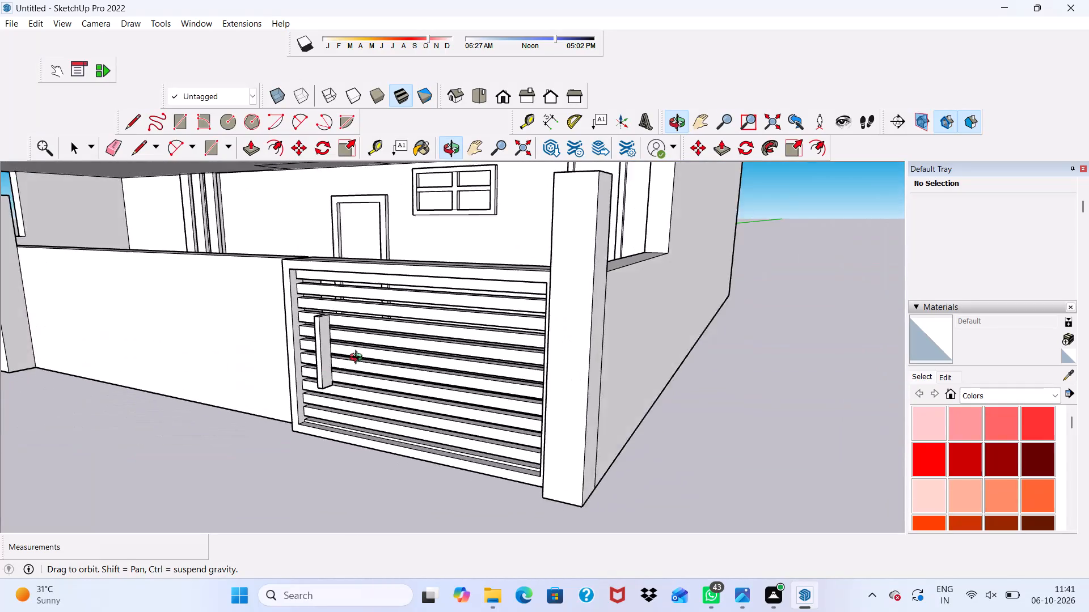
middle_drag(358, 359, 449, 322)
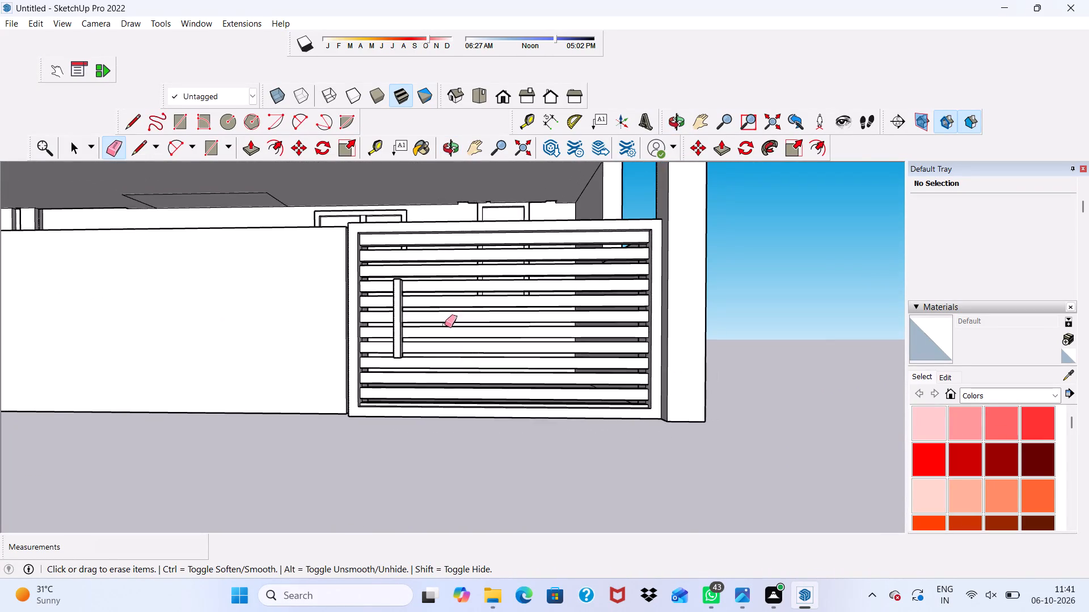
scroll(445, 325, up, 3)
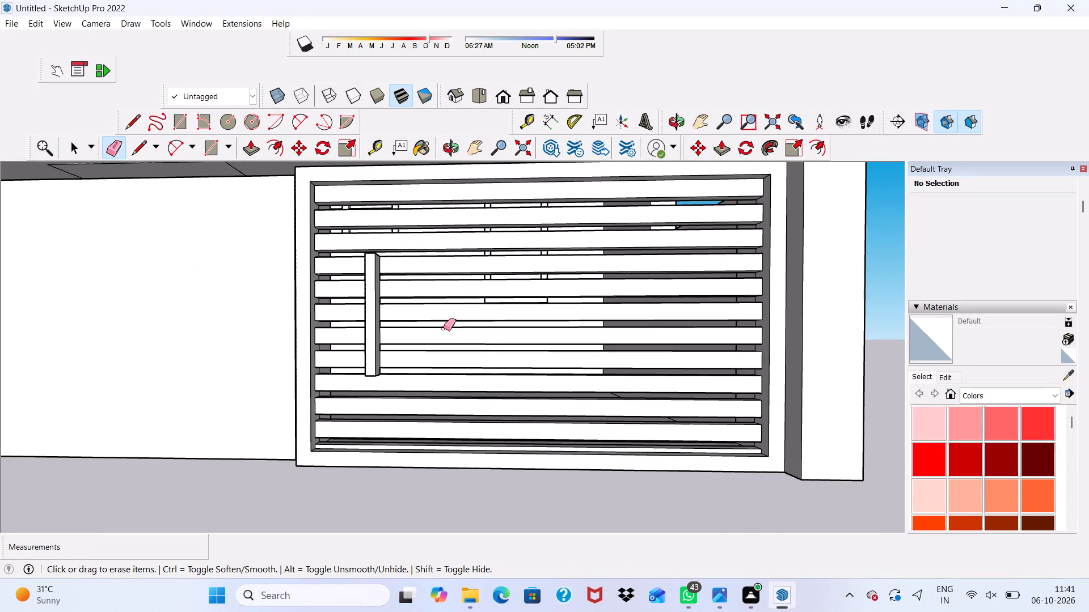
click(377, 338)
key(space)
click(136, 347)
scroll(250, 225, down, 2)
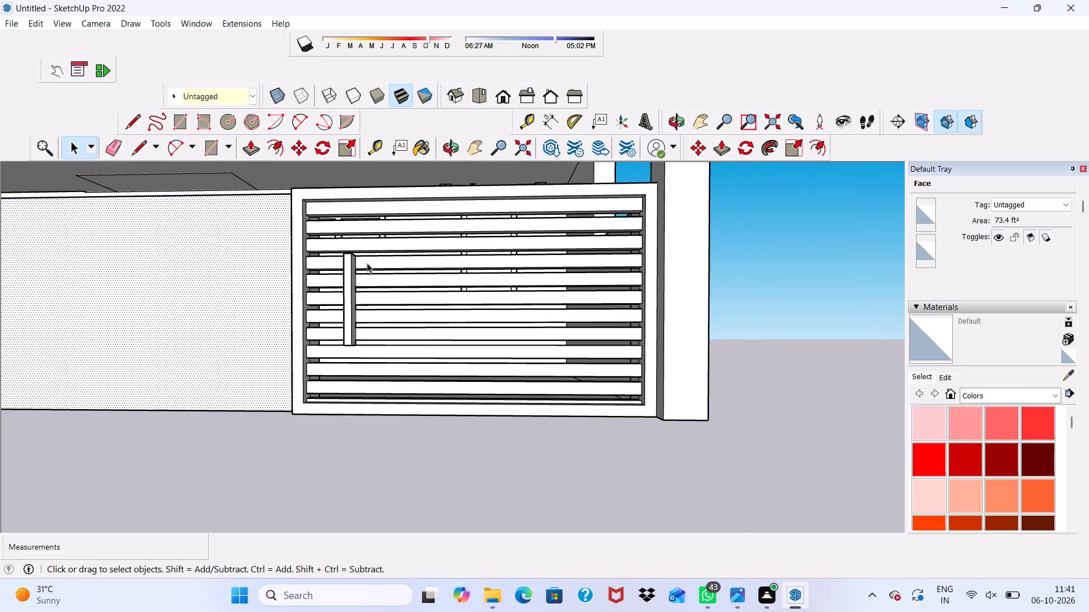
scroll(367, 263, down, 2)
middle_drag(235, 247, 358, 284)
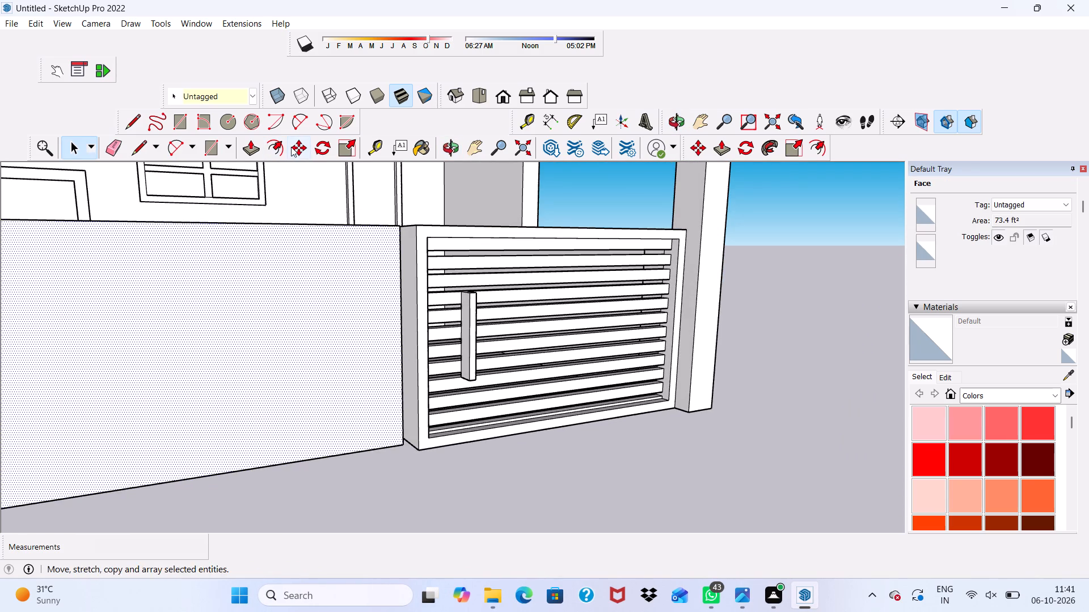
click(272, 143)
click(270, 249)
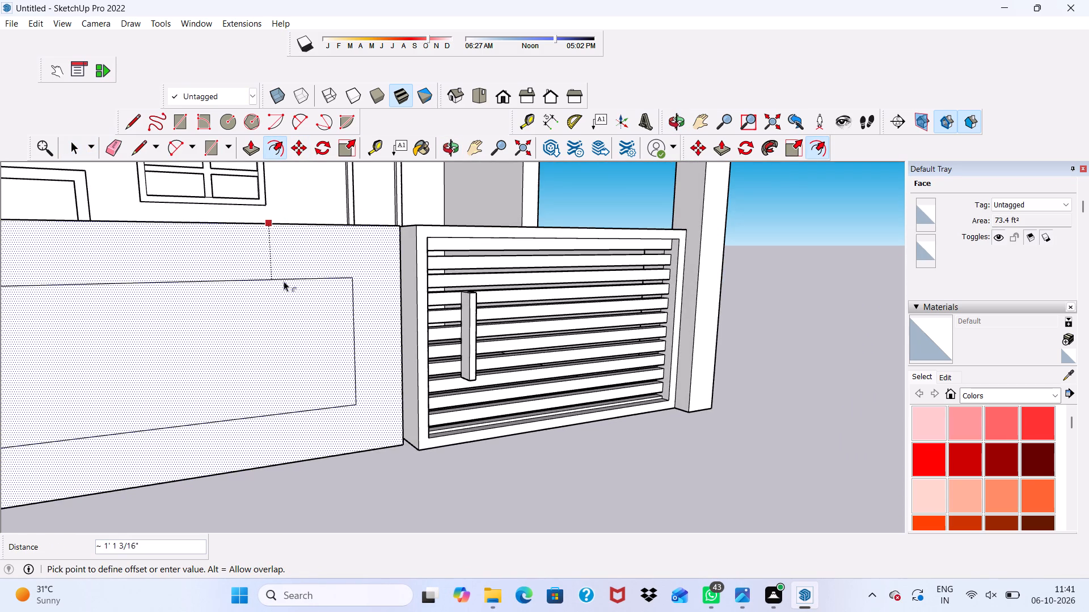
text(3")
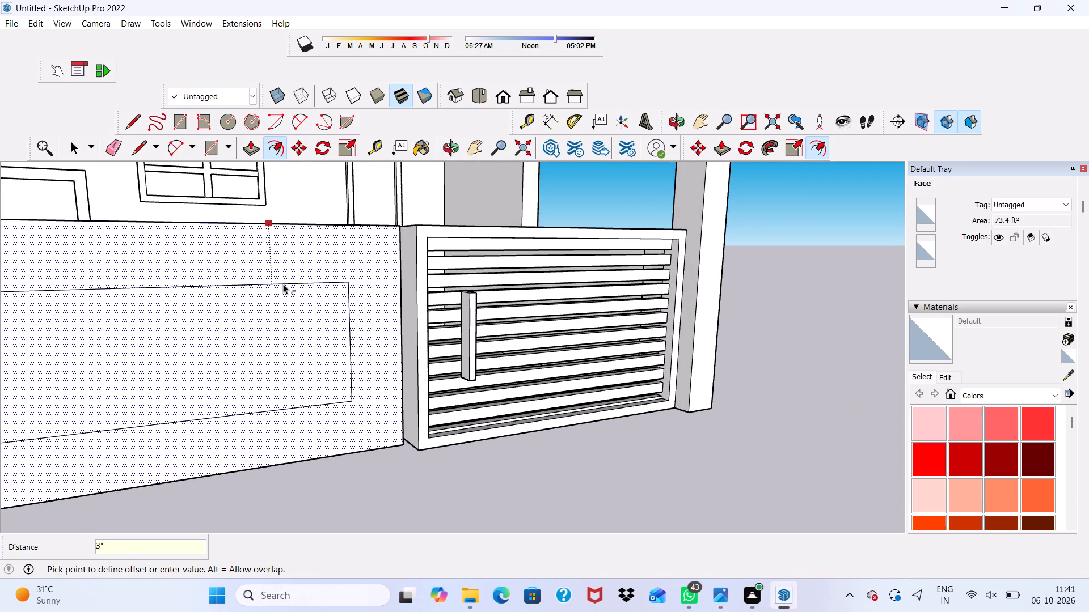
key(Return)
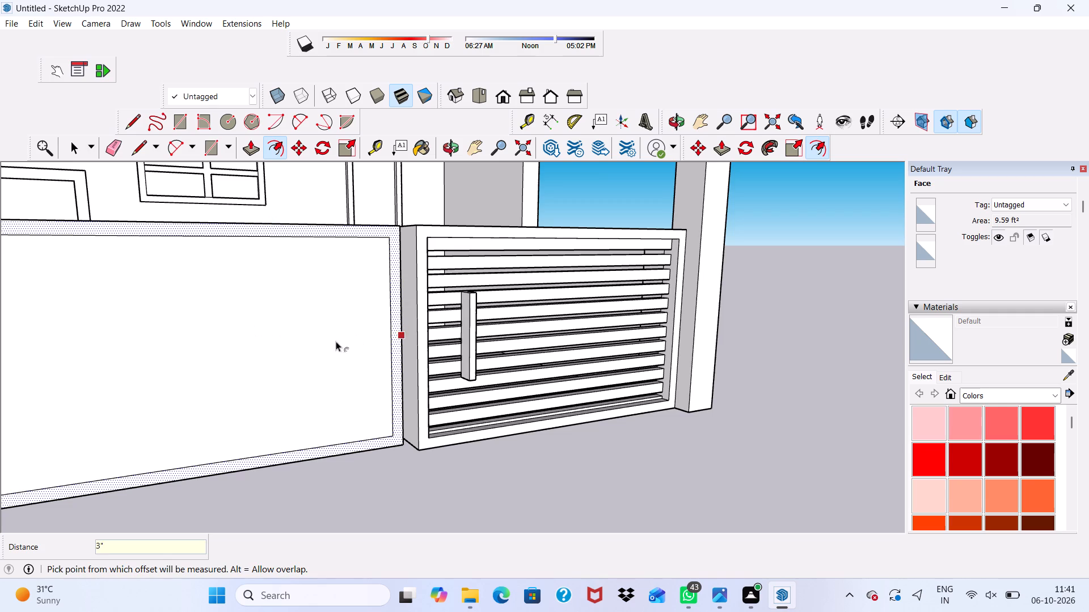
key(space)
Push/Pull the plain wall's 3" border outward 6" to form a projecting frame beside the louvre panel.
scroll(340, 281, down, 4)
middle_drag(344, 271, 273, 297)
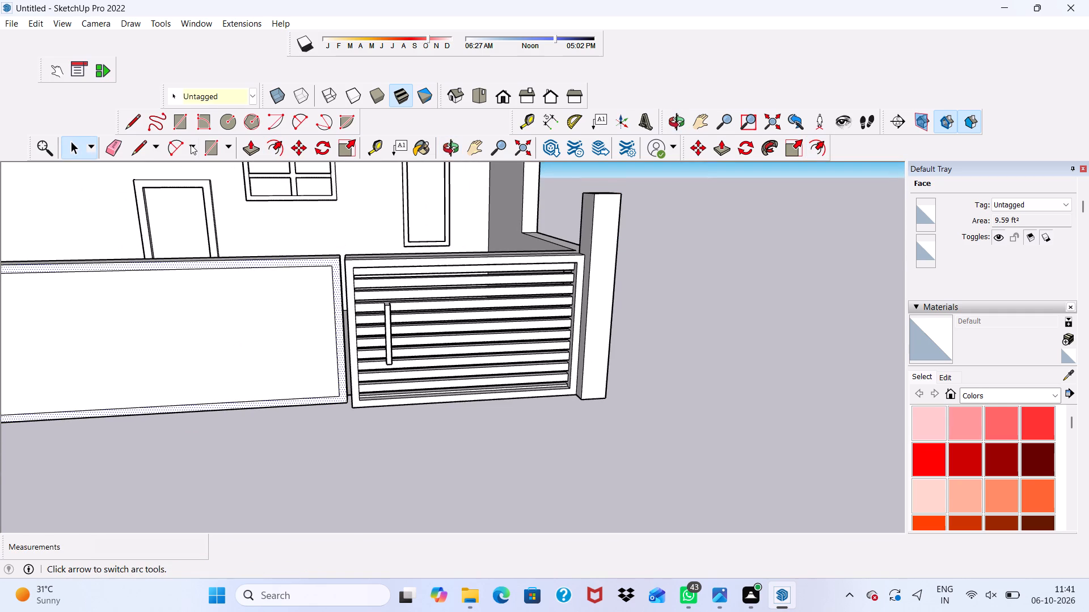
scroll(191, 144, up, 4)
click(258, 151)
scroll(368, 322, up, 6)
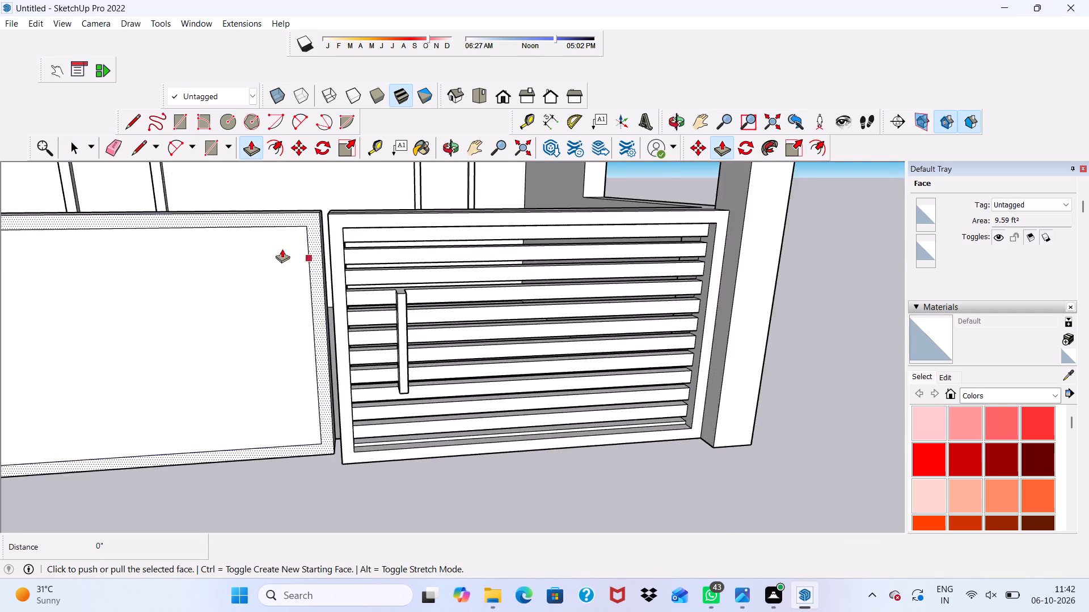
scroll(282, 249, up, 3)
click(314, 209)
scroll(364, 259, down, 4)
scroll(360, 233, up, 4)
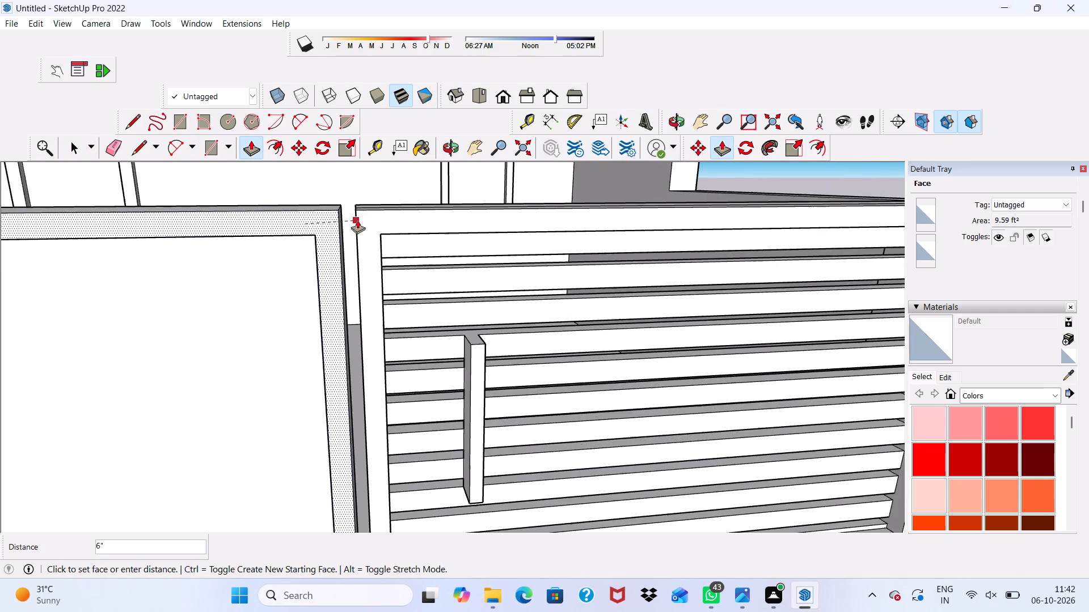
scroll(357, 220, up, 12)
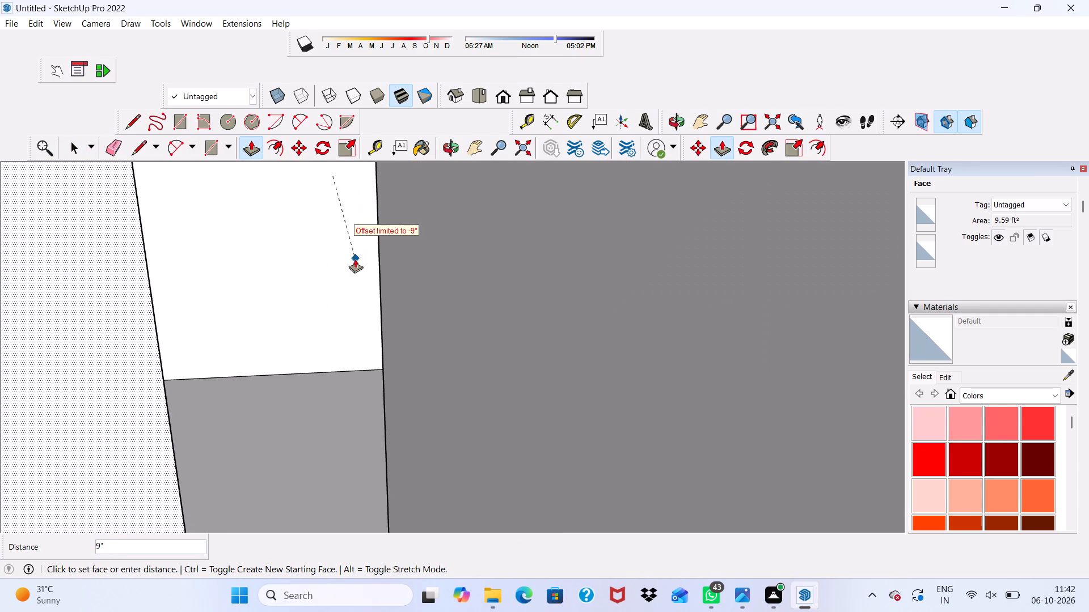
scroll(337, 257, down, 10)
click(333, 277)
scroll(258, 283, down, 1)
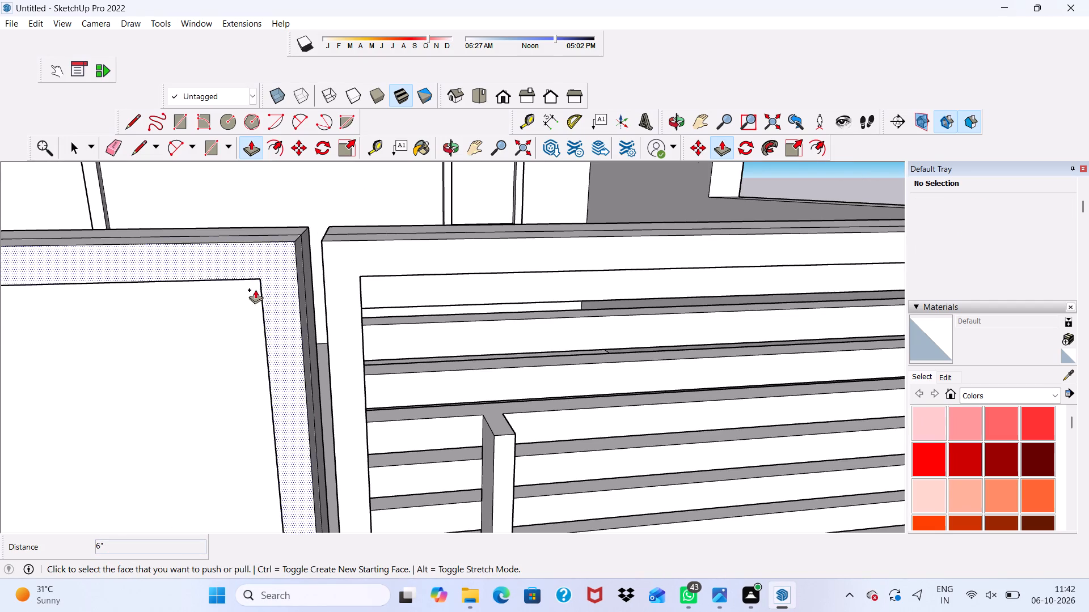
Push/Pull the hollow inner face behind the louvre frame about 1' 3 1/8" toward the back to fill the frame.
middle_drag(255, 290, 128, 249)
scroll(285, 282, down, 8)
middle_drag(546, 300, 547, 300)
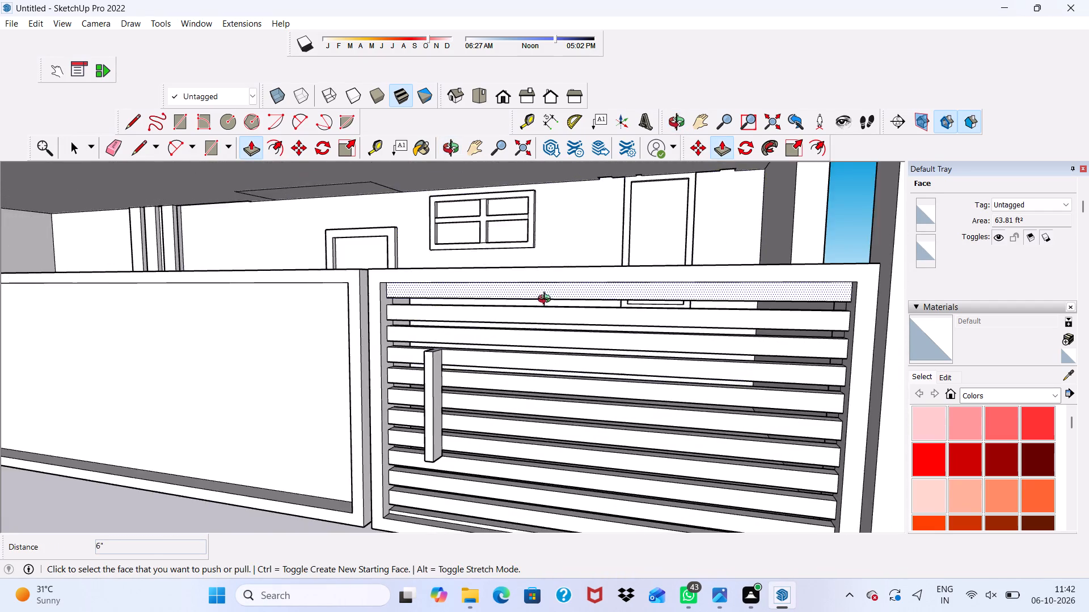
middle_drag(547, 300, 41, 322)
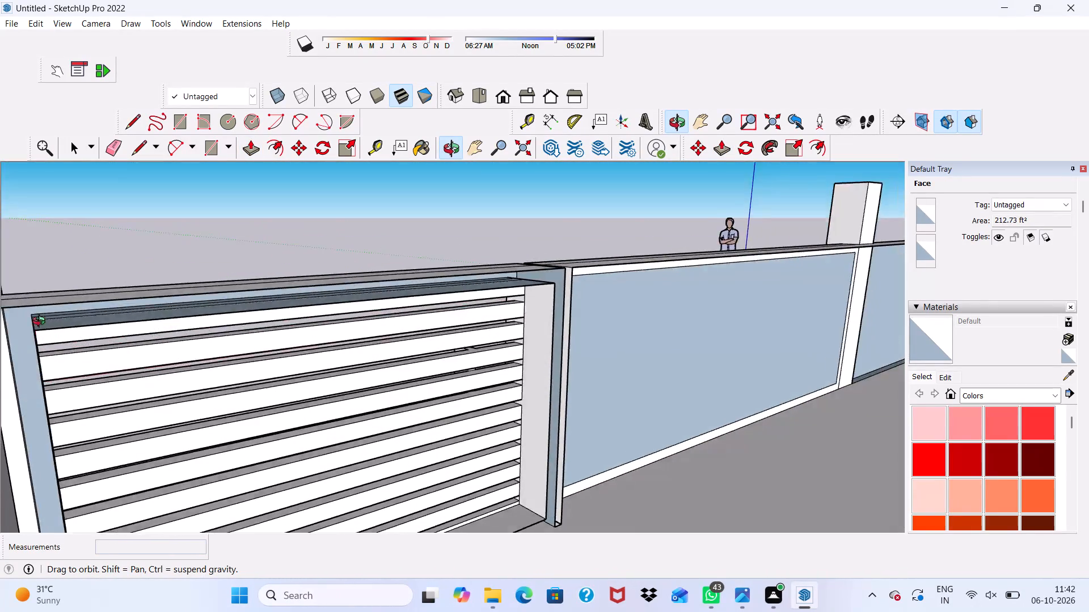
middle_drag(41, 322, 0, 310)
scroll(447, 283, up, 11)
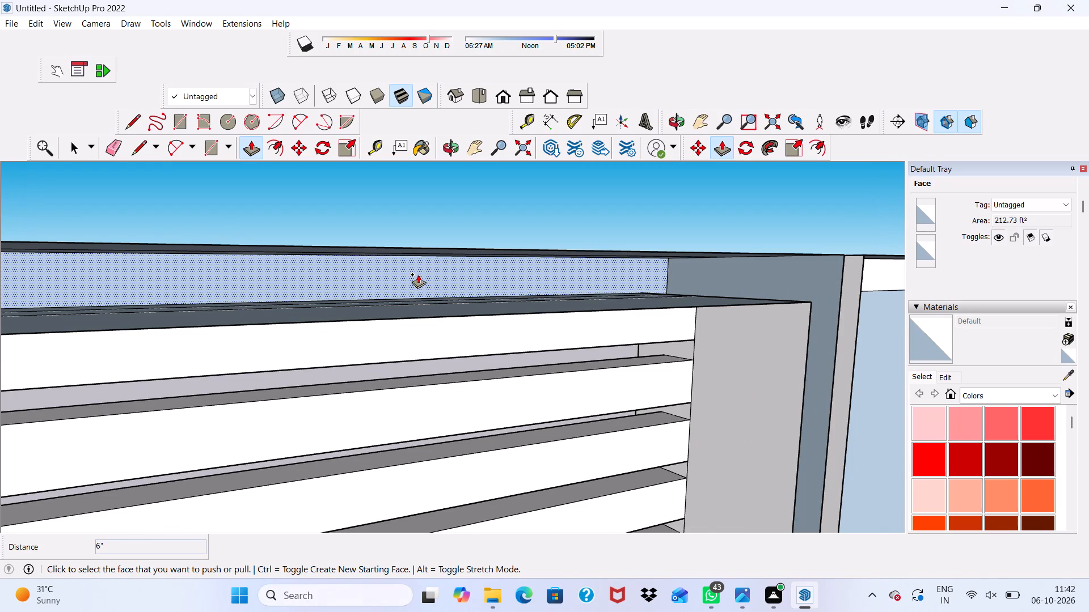
click(418, 274)
scroll(497, 296, down, 1)
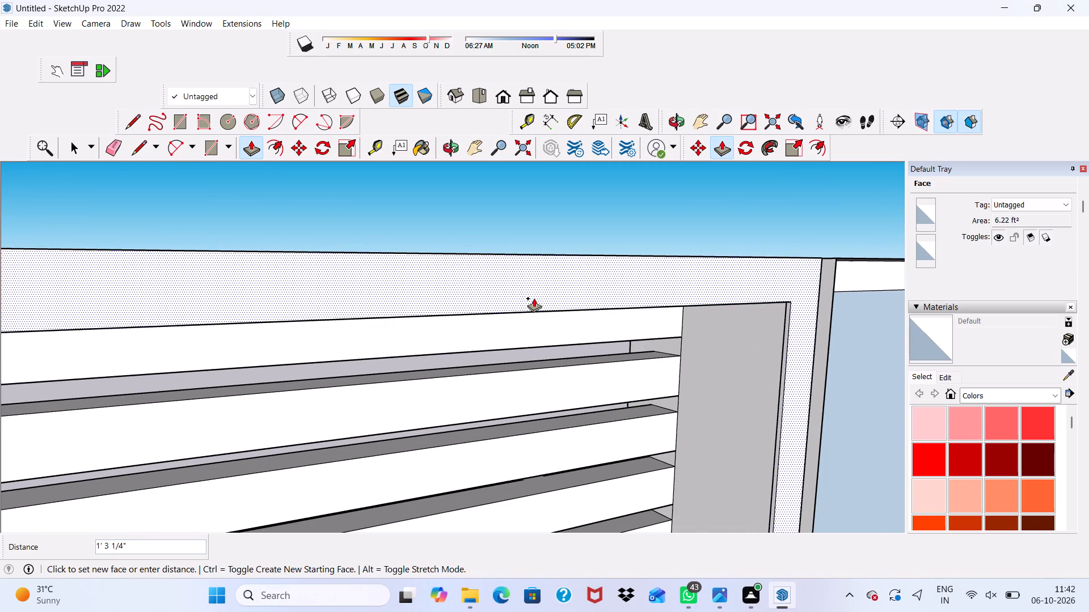
click(534, 298)
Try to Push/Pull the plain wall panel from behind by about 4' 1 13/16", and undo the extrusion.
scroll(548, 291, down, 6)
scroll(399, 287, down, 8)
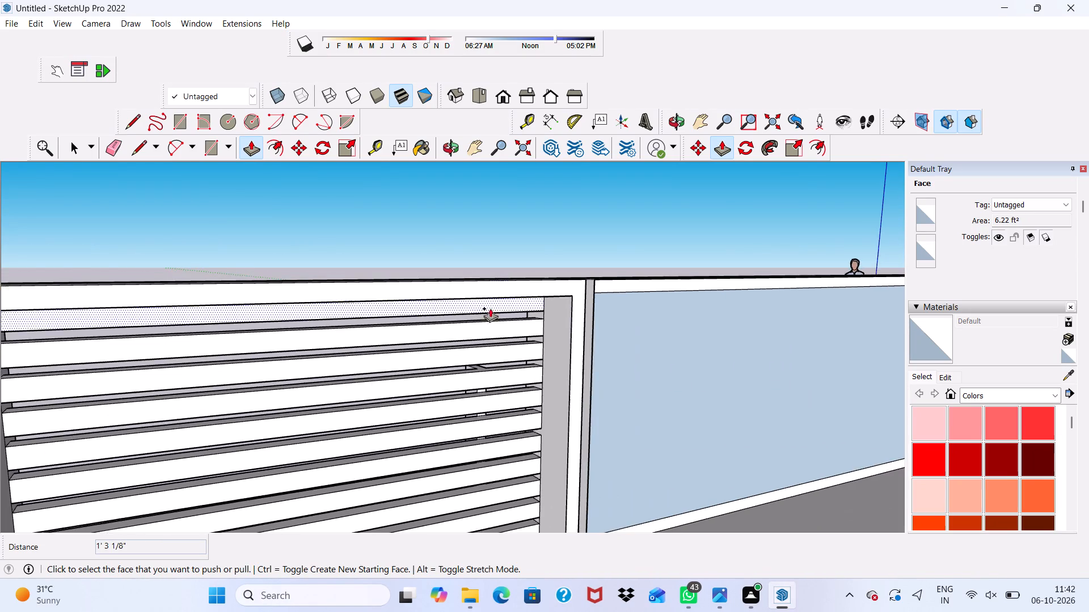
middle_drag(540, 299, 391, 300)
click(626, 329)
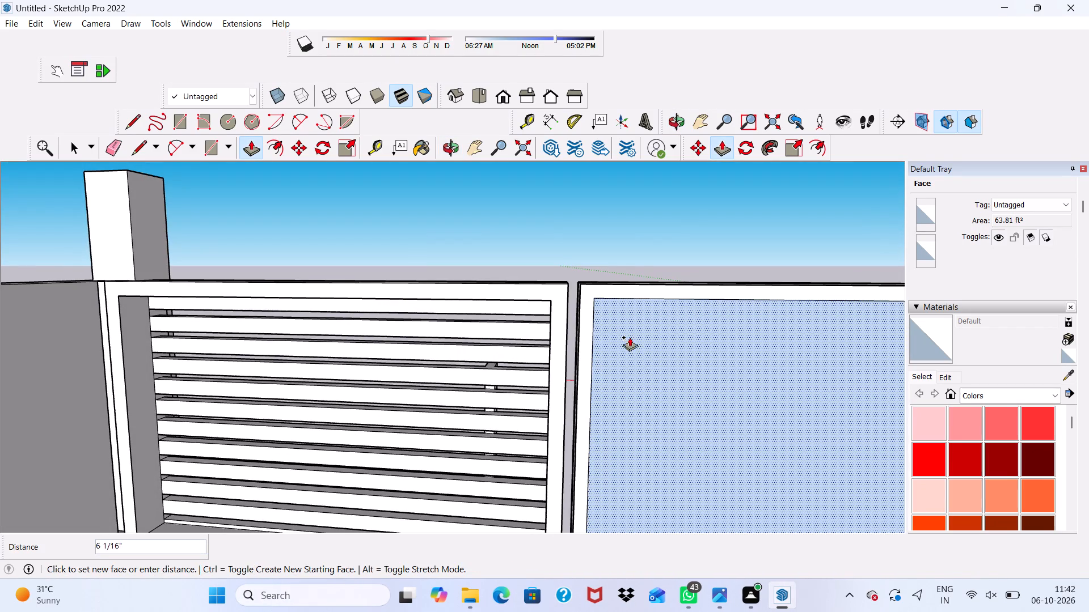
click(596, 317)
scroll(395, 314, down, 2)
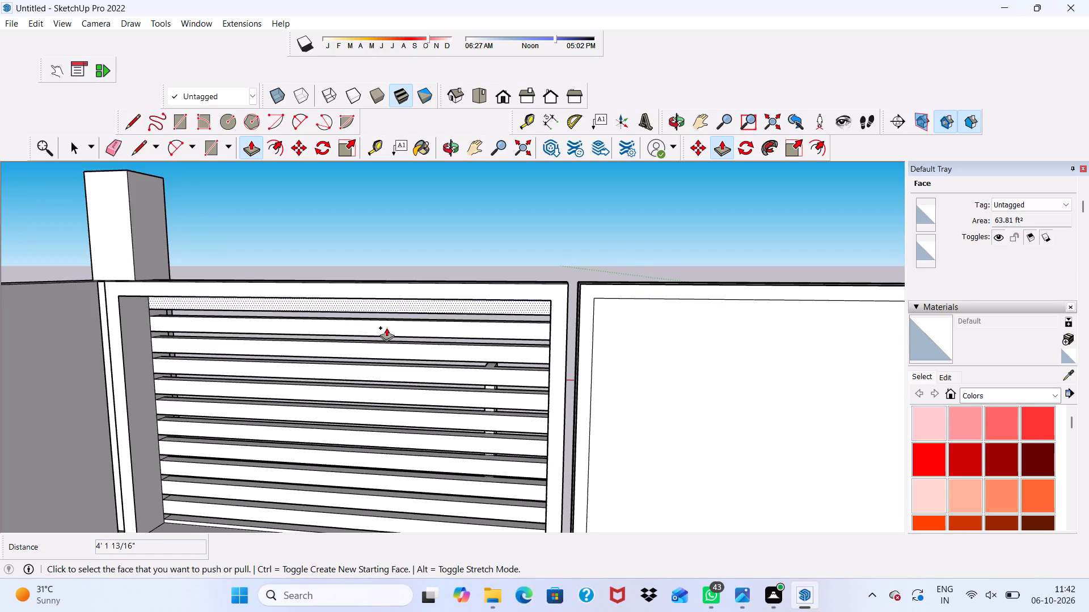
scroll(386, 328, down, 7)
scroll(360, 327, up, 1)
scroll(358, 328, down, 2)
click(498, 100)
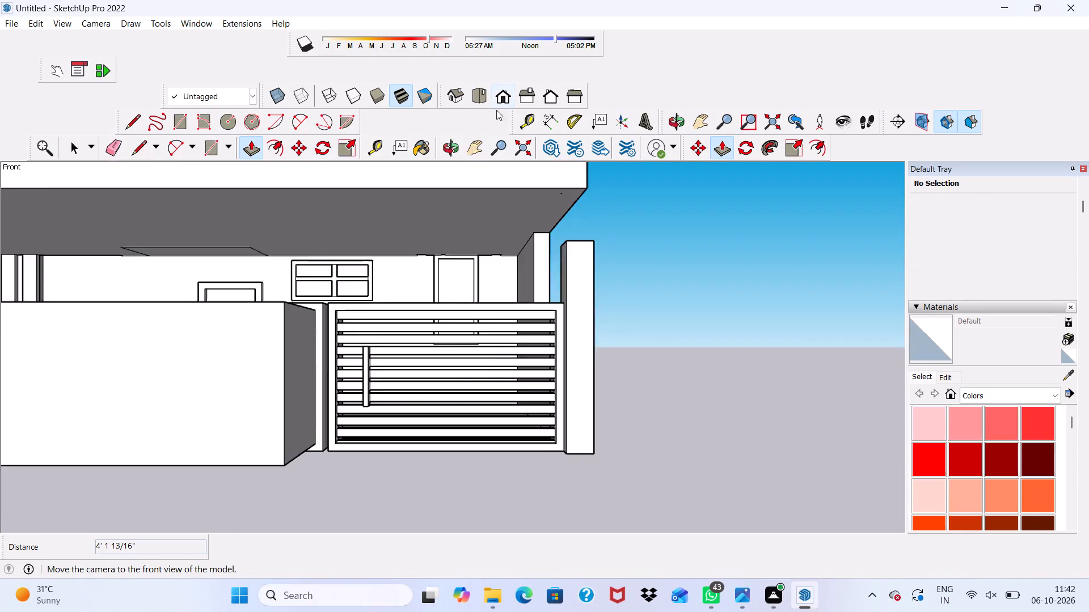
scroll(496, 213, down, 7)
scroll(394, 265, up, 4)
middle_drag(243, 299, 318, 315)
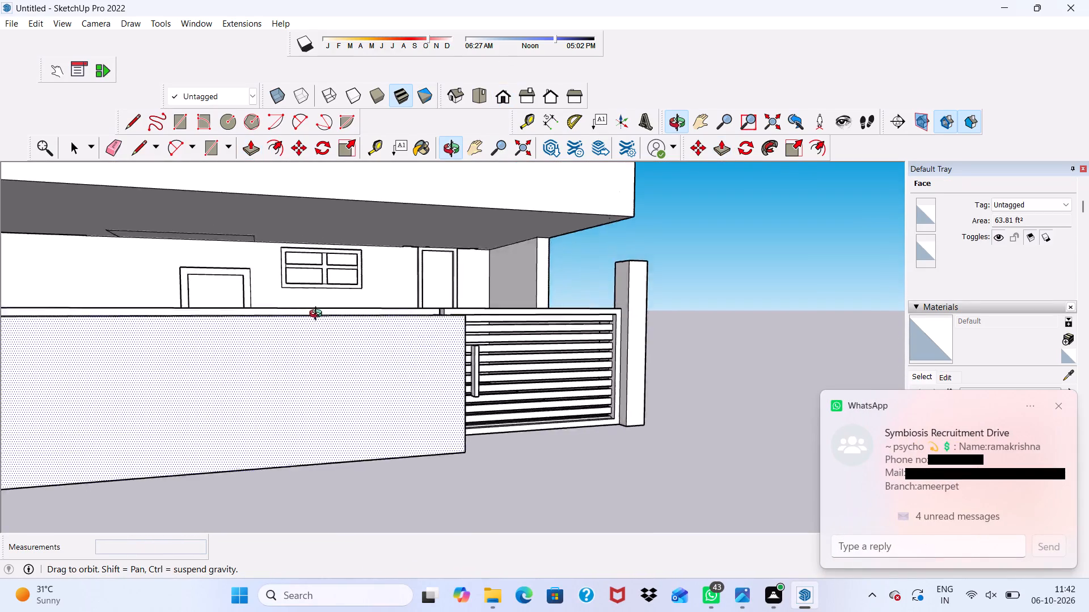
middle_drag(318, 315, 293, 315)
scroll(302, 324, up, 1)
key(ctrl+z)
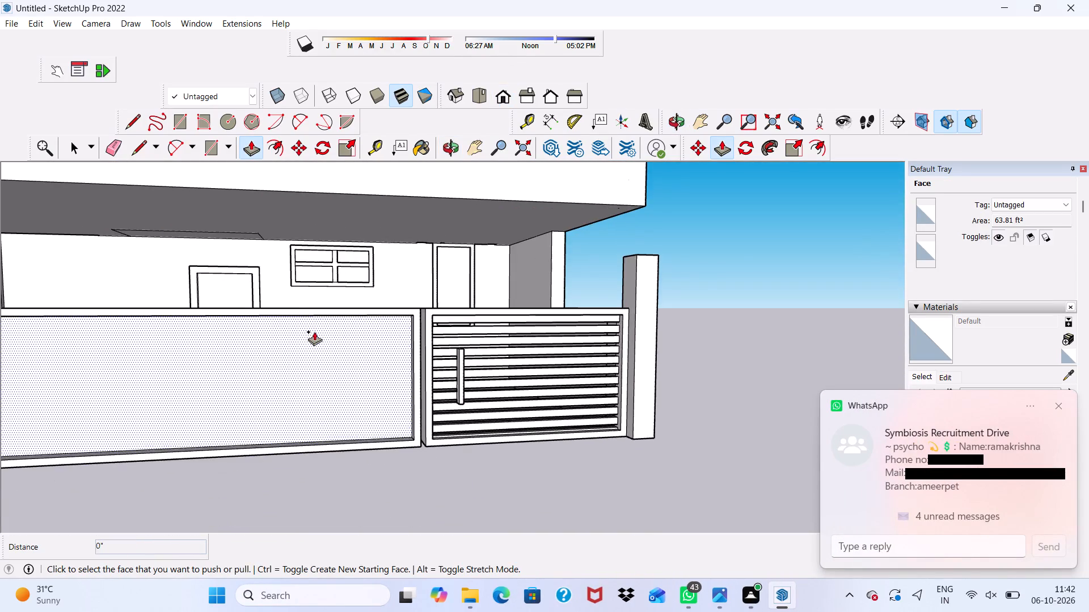
Push/Pull the plain wall panel's open inner face by about 7 5/16" from the rear side.
middle_drag(332, 337, 0, 326)
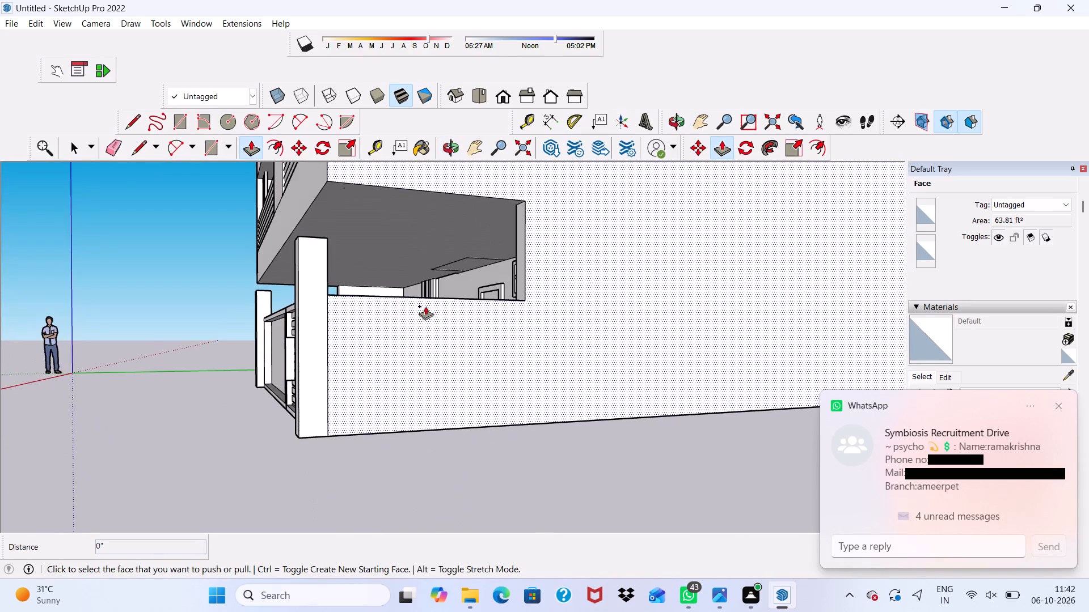
middle_drag(431, 300, 274, 352)
scroll(384, 302, up, 13)
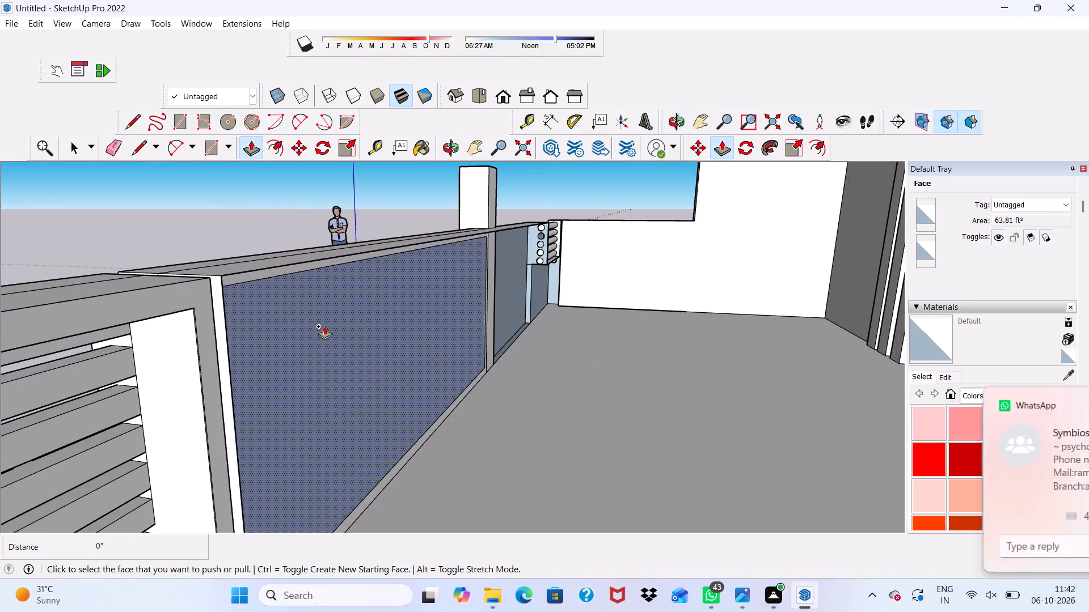
click(324, 326)
click(289, 339)
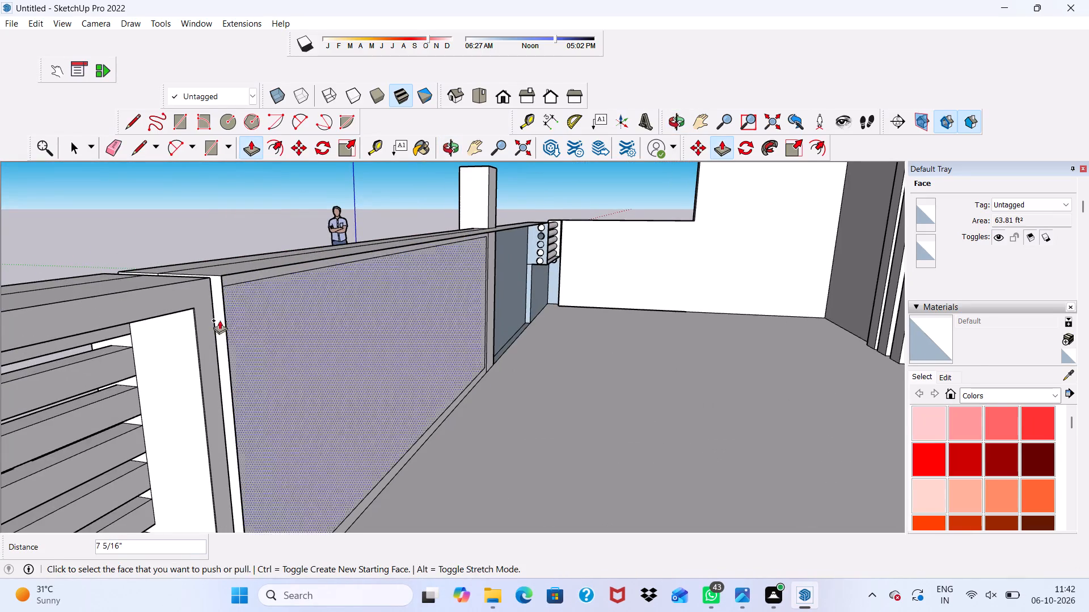
scroll(202, 317, down, 1)
middle_drag(202, 317, 593, 307)
scroll(348, 297, down, 5)
scroll(328, 387, up, 5)
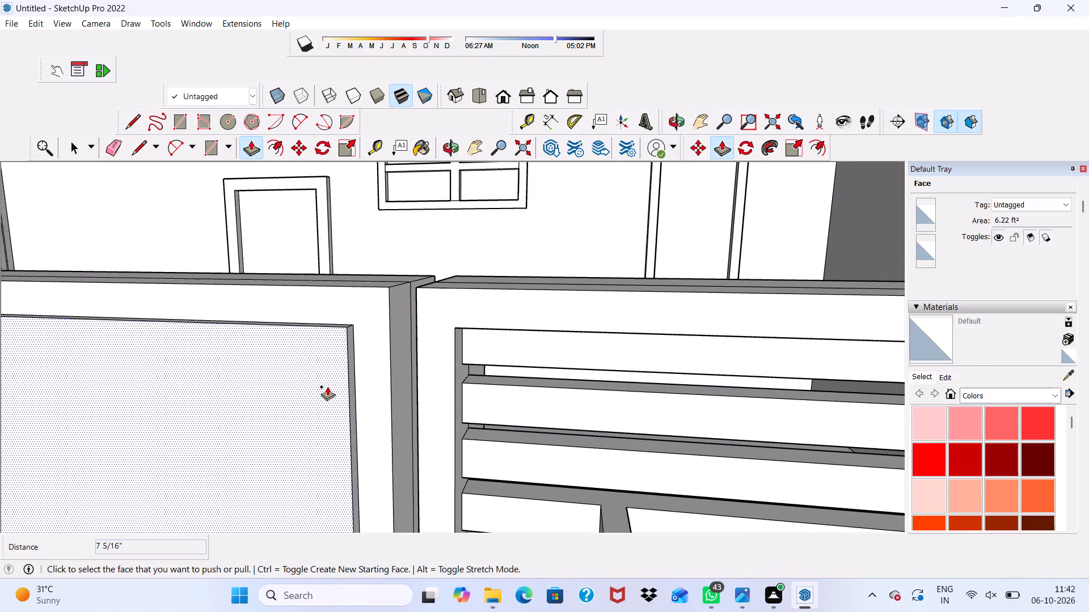
Pull the plain wall's recessed front panel forward until it is level with the surrounding frame.
key(space)
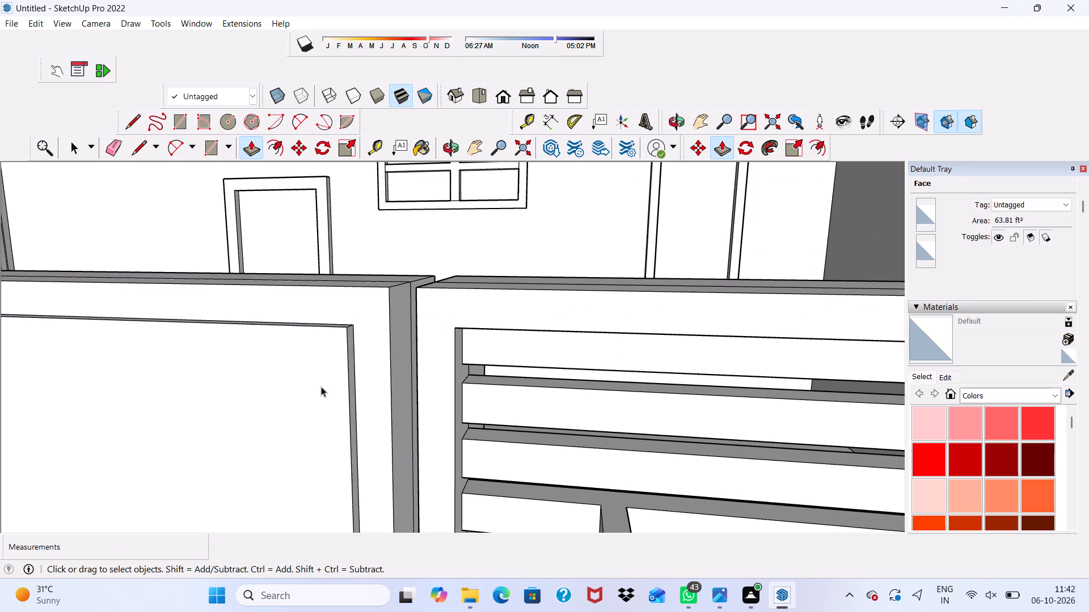
scroll(318, 388, down, 2)
middle_drag(334, 384, 302, 444)
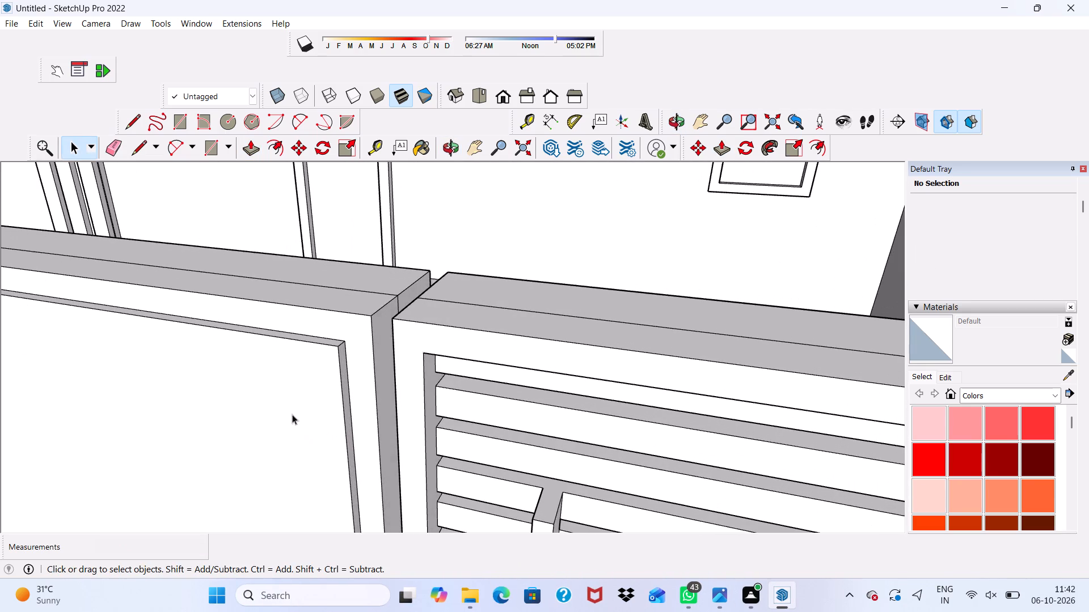
scroll(279, 384, up, 3)
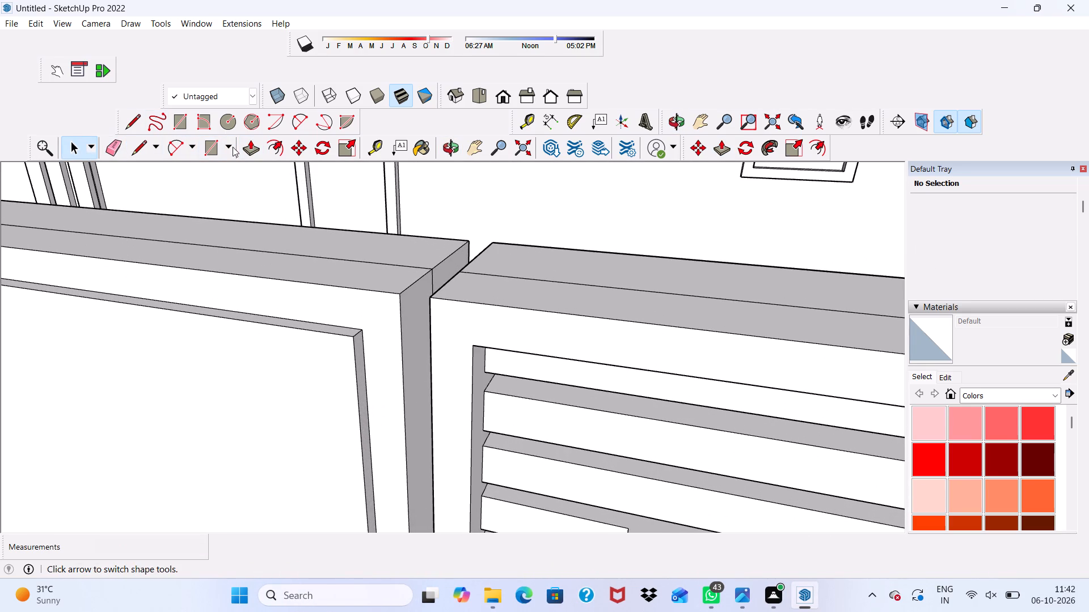
click(254, 146)
drag(310, 351, 318, 348)
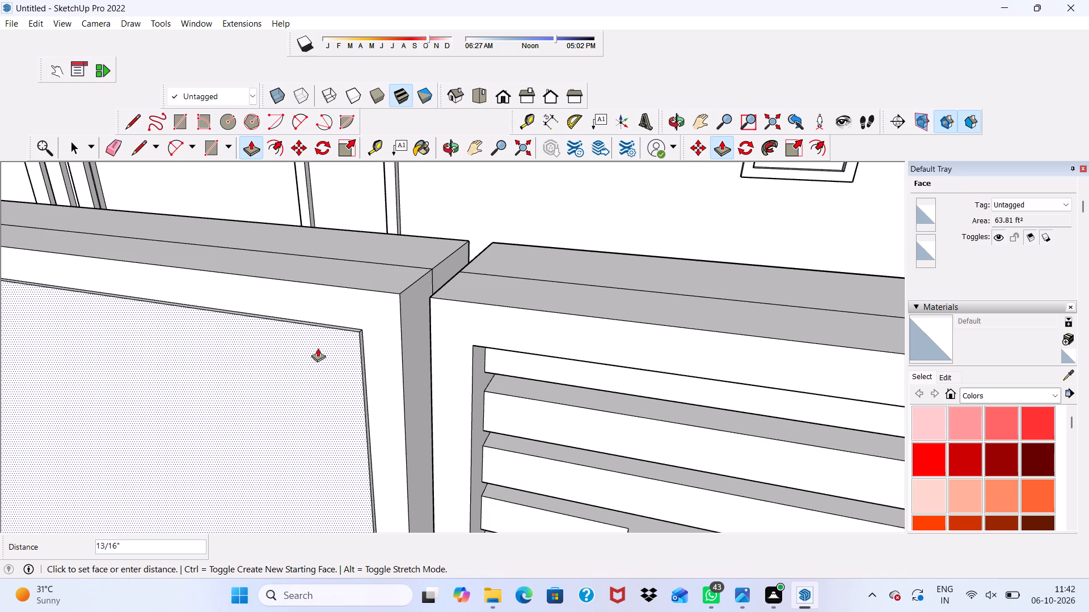
drag(318, 348, 328, 342)
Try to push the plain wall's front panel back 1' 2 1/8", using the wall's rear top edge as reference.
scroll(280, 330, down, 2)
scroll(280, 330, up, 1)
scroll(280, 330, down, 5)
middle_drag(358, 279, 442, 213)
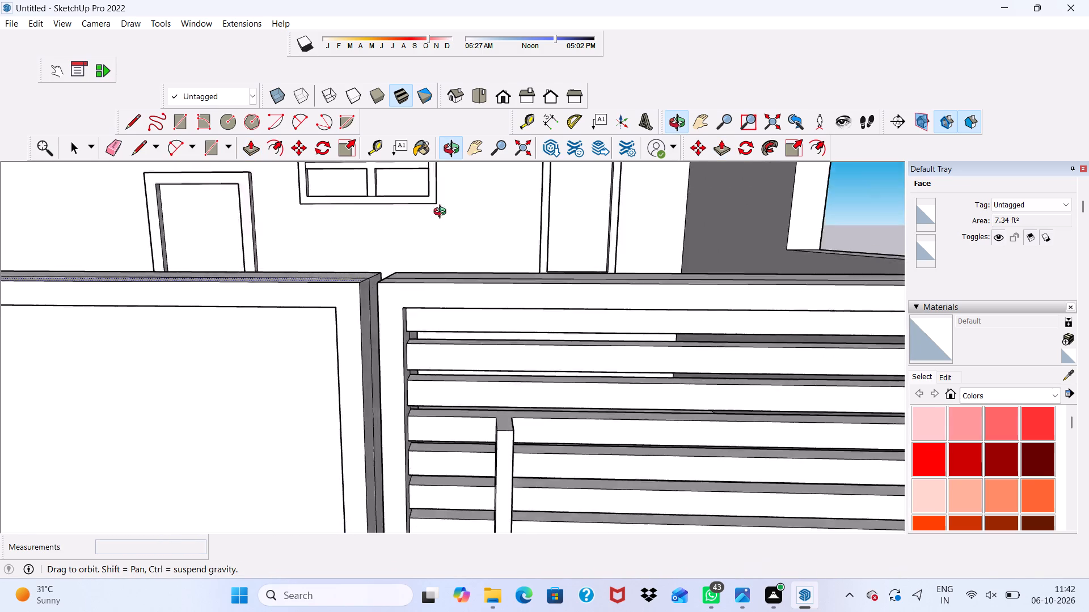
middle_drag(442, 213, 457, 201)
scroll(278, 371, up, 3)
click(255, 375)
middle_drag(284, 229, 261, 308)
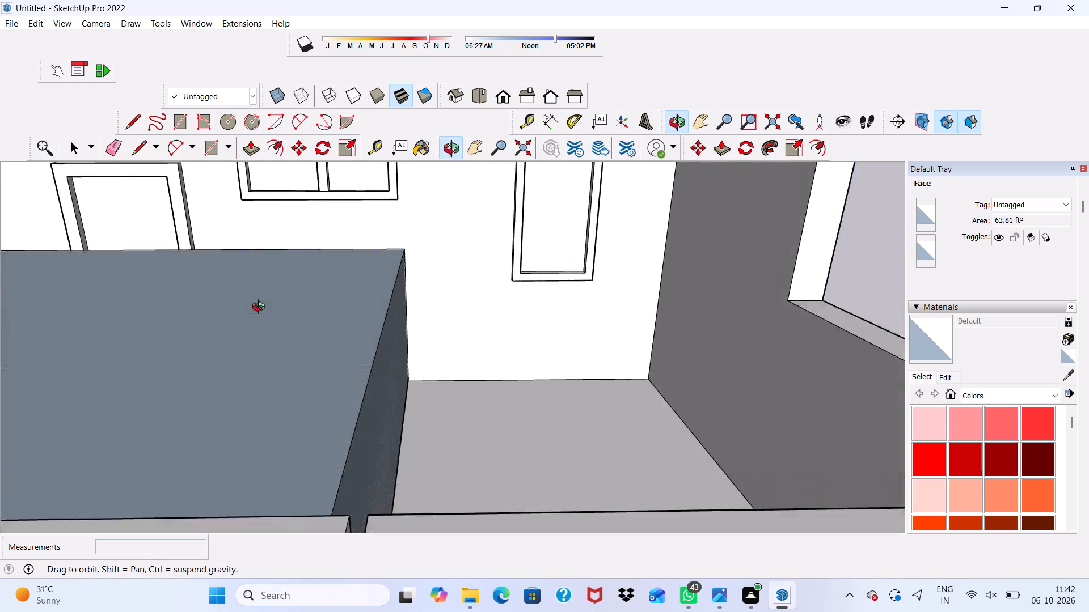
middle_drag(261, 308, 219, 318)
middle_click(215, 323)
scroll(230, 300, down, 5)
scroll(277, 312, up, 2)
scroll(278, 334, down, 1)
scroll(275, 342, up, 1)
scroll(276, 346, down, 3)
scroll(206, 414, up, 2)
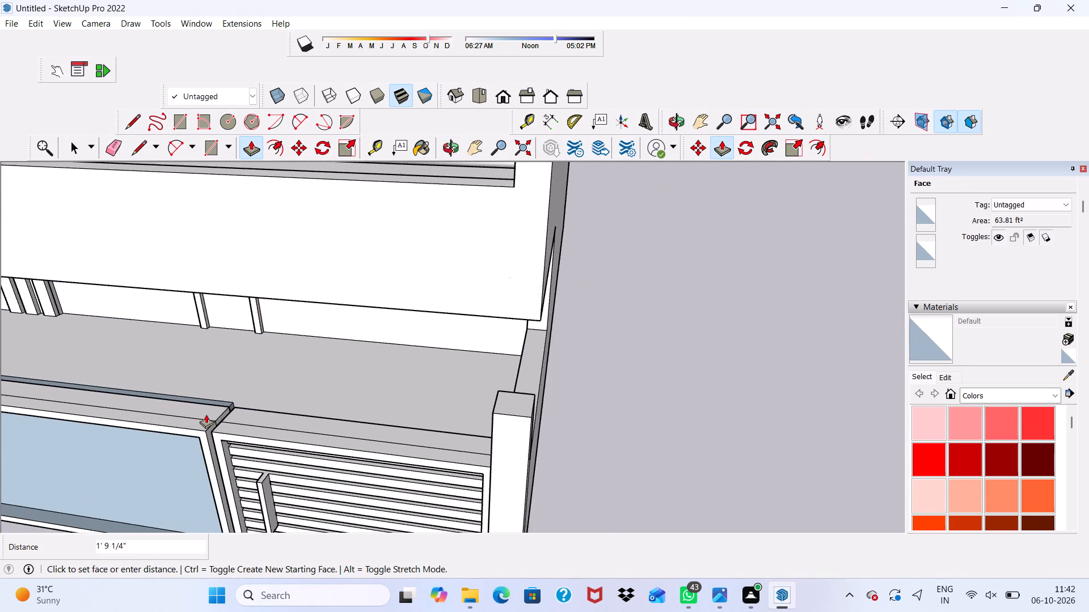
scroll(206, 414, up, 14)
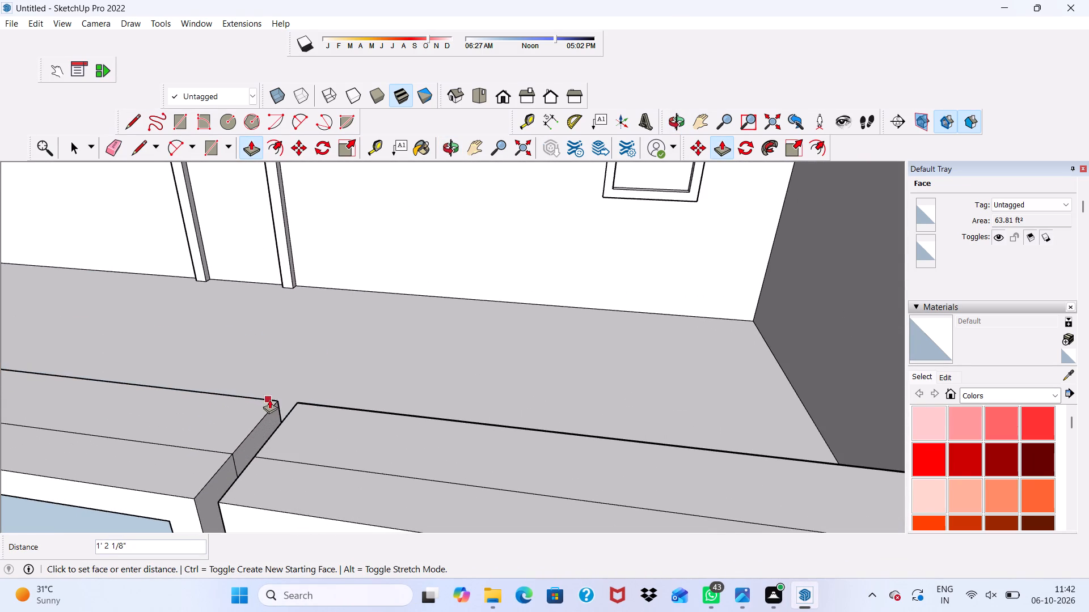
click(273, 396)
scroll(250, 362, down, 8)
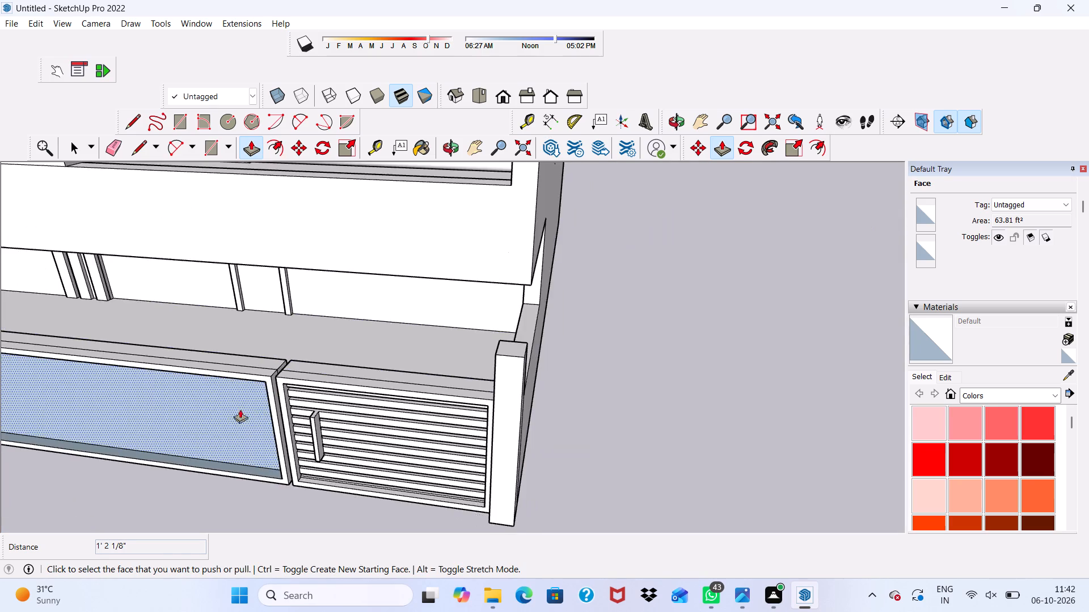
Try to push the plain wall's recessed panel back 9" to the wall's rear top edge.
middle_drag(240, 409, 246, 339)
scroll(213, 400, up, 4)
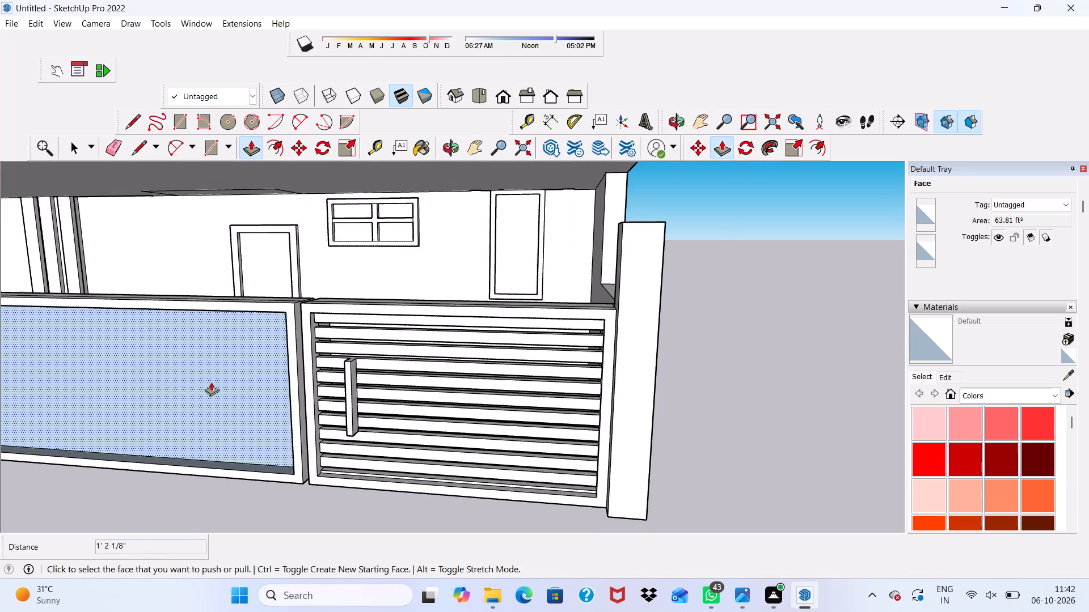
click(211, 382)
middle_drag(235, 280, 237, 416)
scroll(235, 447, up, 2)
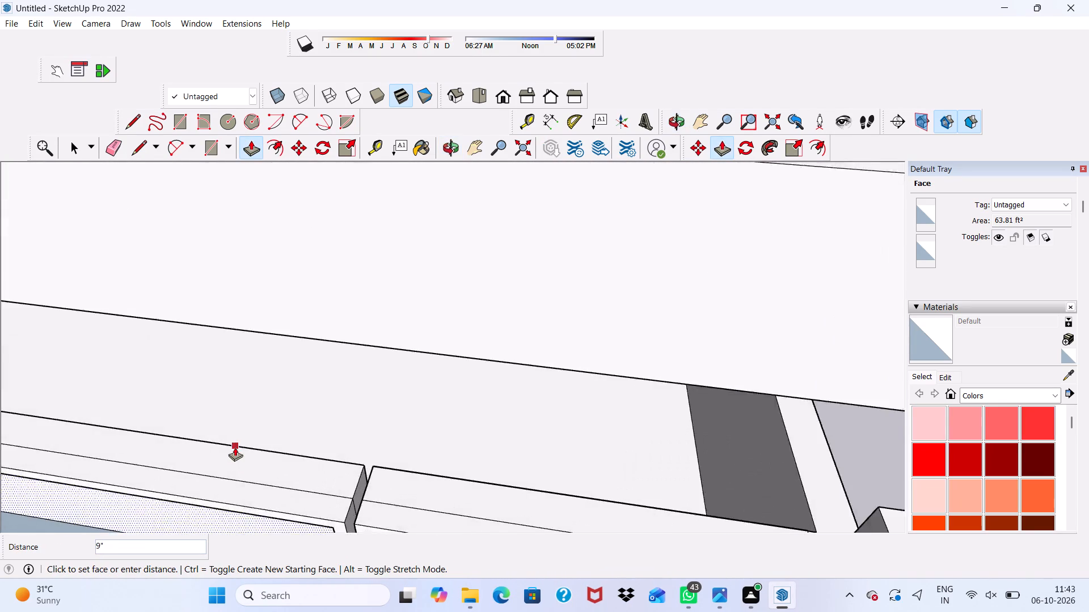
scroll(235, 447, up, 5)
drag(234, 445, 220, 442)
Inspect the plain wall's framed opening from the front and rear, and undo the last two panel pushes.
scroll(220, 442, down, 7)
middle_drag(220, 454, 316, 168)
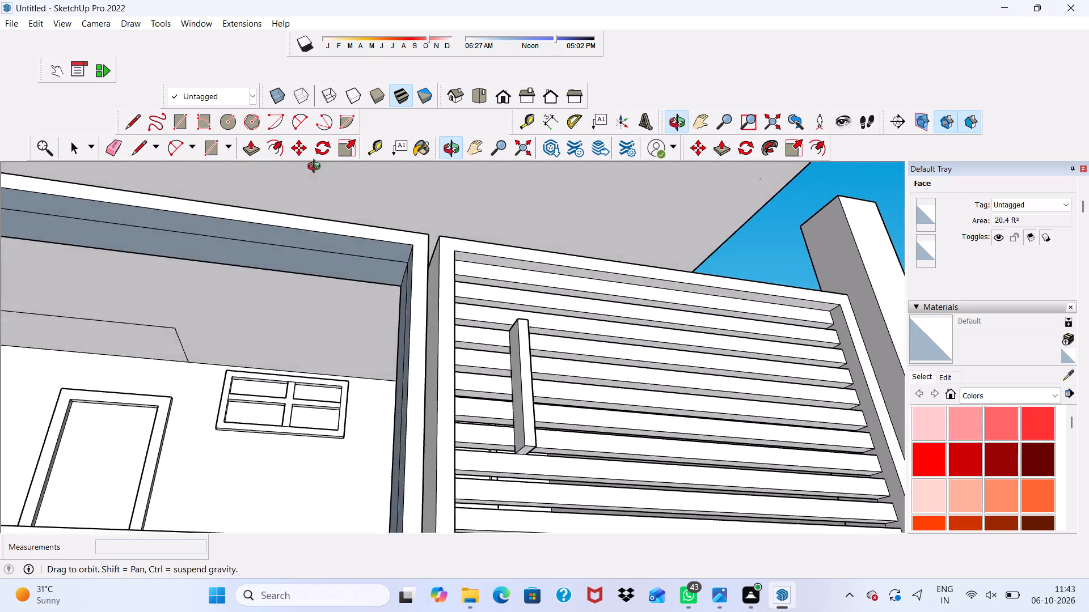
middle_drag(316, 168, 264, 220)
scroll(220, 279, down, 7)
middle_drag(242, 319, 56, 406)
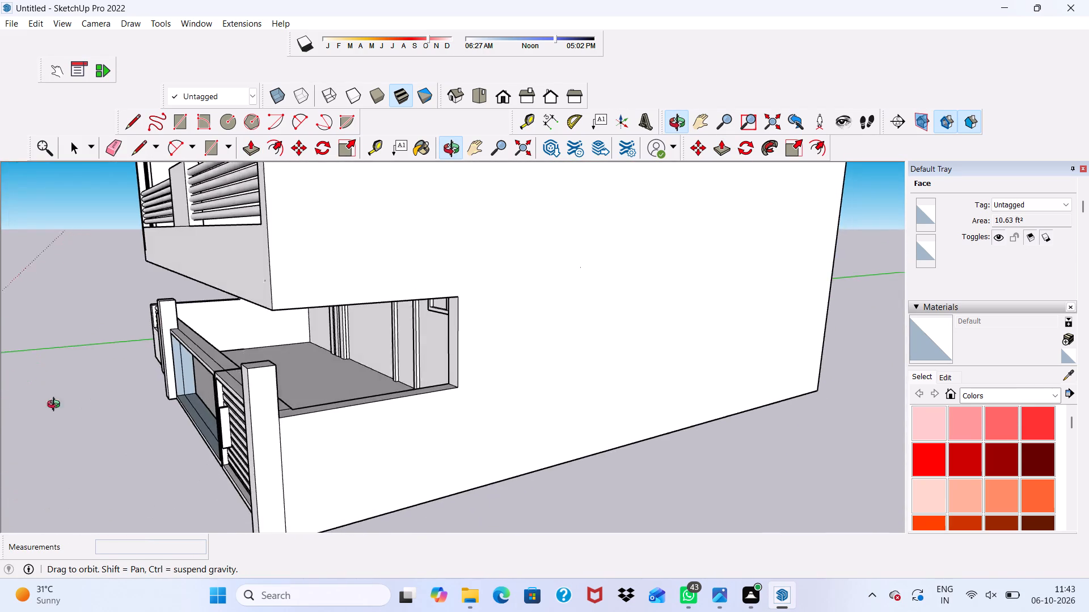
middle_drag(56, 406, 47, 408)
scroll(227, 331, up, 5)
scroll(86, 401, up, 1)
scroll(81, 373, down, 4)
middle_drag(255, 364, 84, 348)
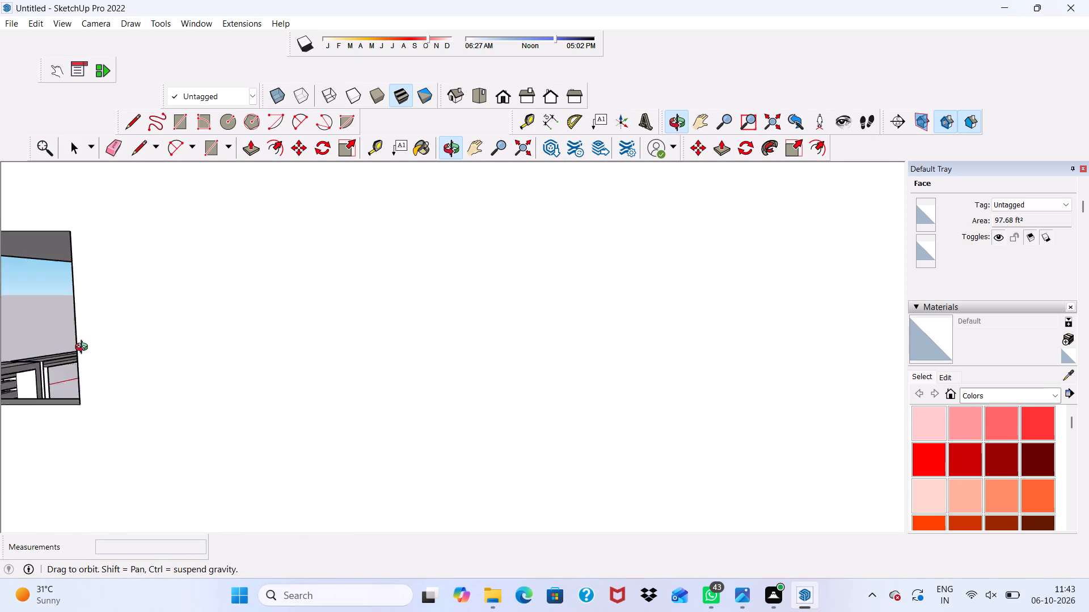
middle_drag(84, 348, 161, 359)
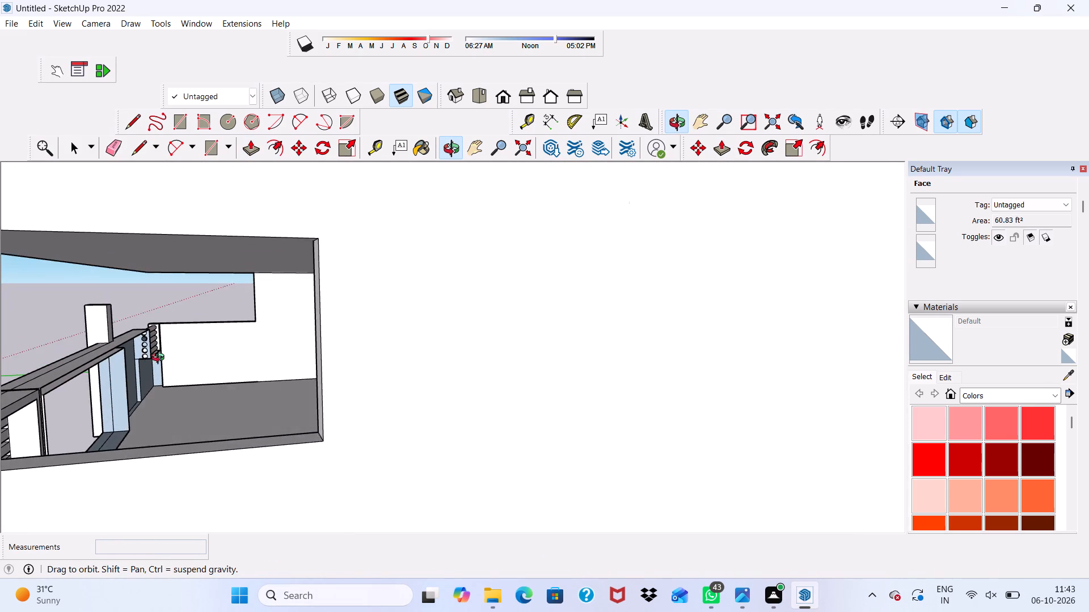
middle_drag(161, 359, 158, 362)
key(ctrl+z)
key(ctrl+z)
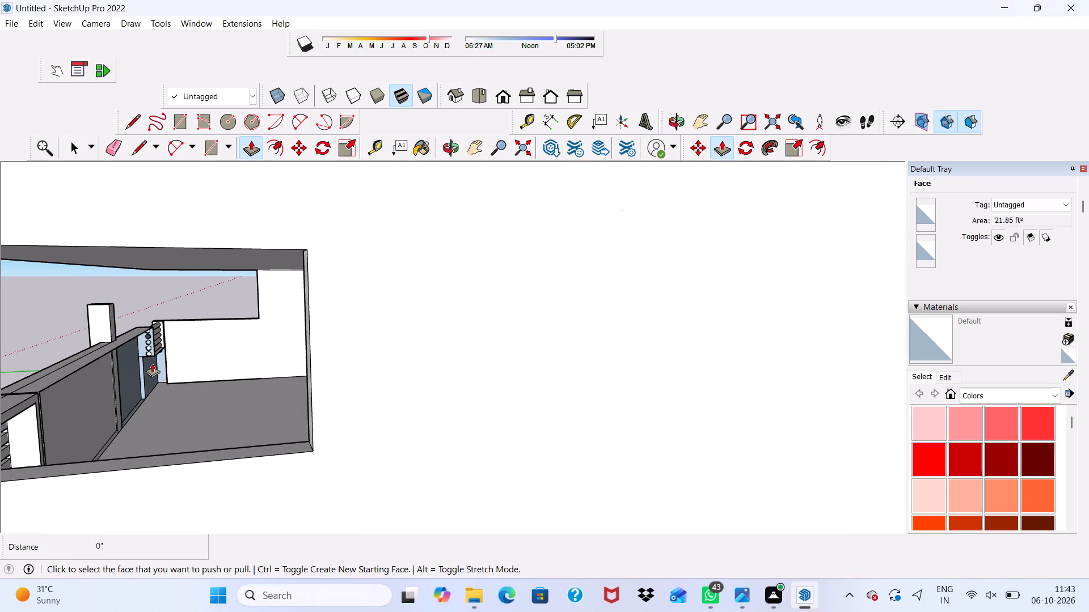
Undo the recent push/pull edits made to the rear faces of the front boundary wall.
click(152, 363)
key(ctrl+z)
key(ctrl+z)
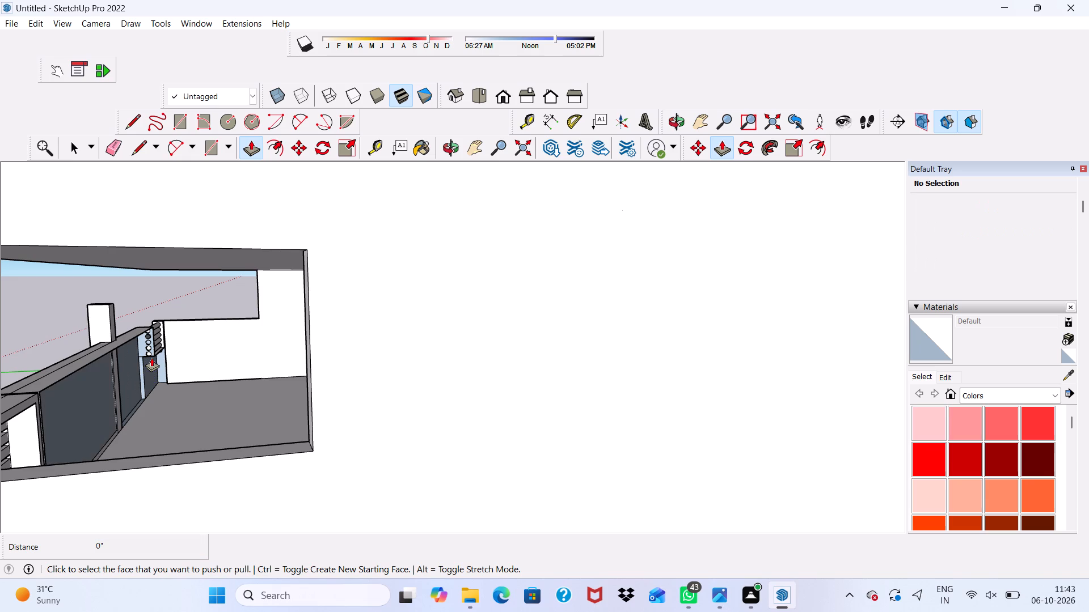
key(ctrl+z)
click(151, 358)
key(ctrl+z)
key(ctrl+z)
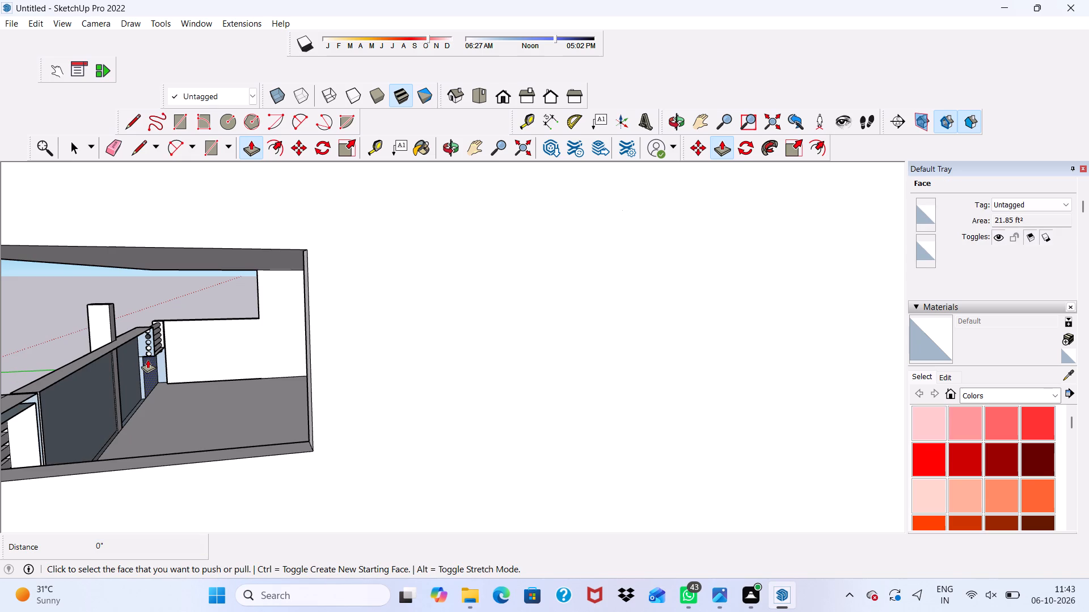
key(ctrl+z)
key(ctrl+z)
key(ctrl+z)
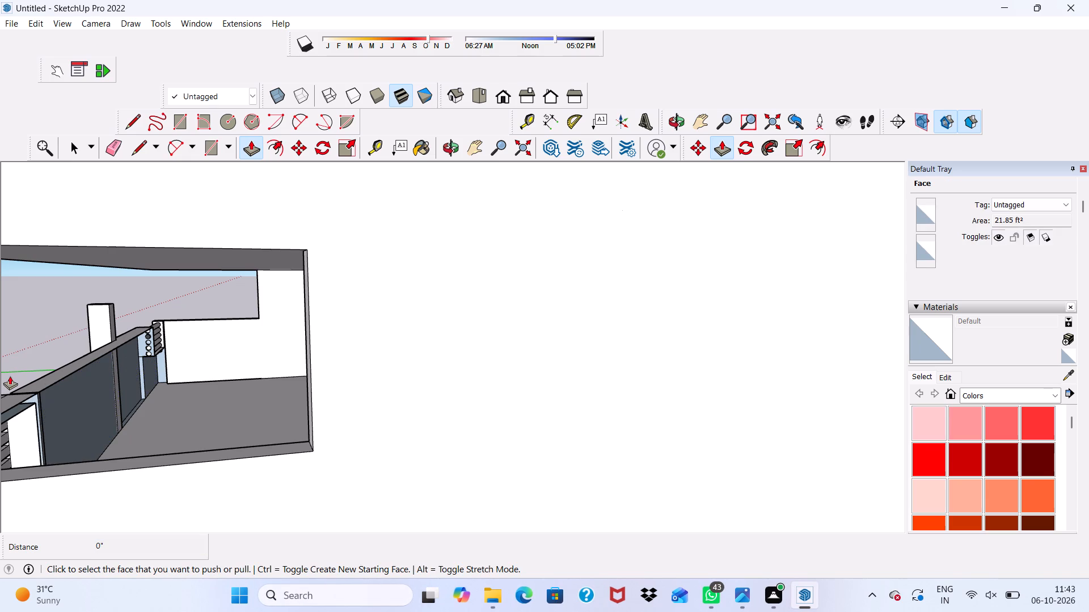
key(ctrl+z)
key(ctrl+z)
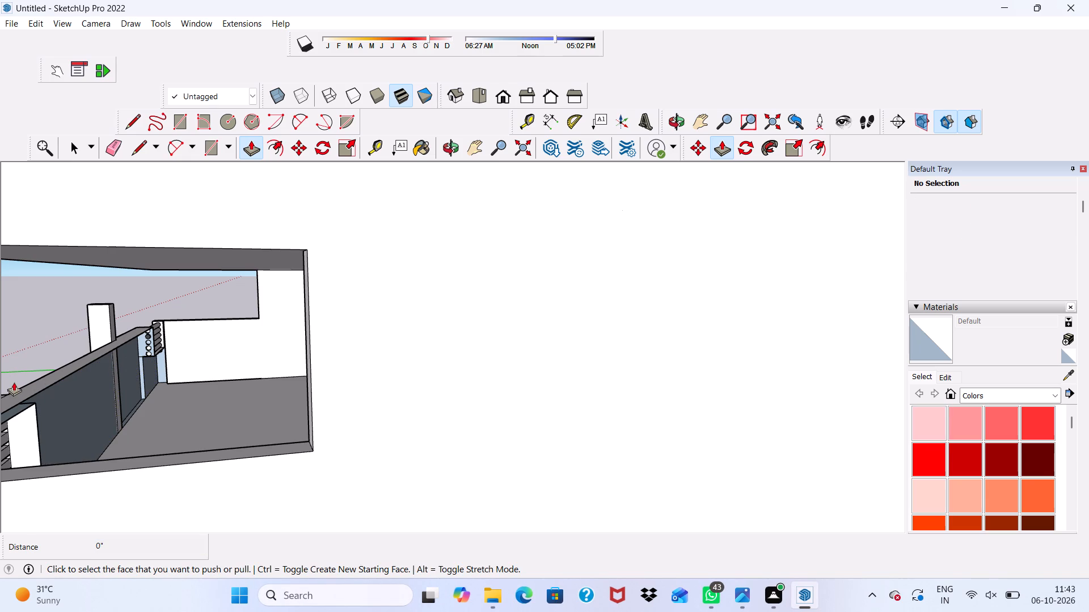
Examine the louvre panel and plain wall from the front, side and rear.
scroll(14, 382, down, 3)
scroll(7, 390, up, 1)
middle_drag(67, 384, 0, 407)
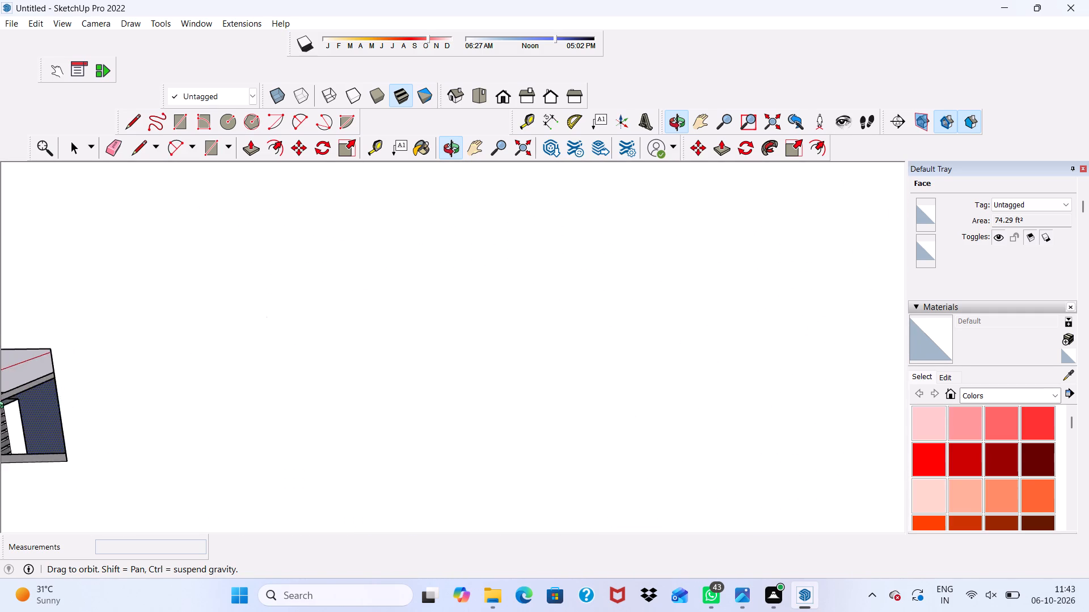
middle_drag(0, 407, 87, 408)
scroll(91, 401, up, 4)
scroll(62, 418, down, 1)
middle_drag(244, 367, 383, 330)
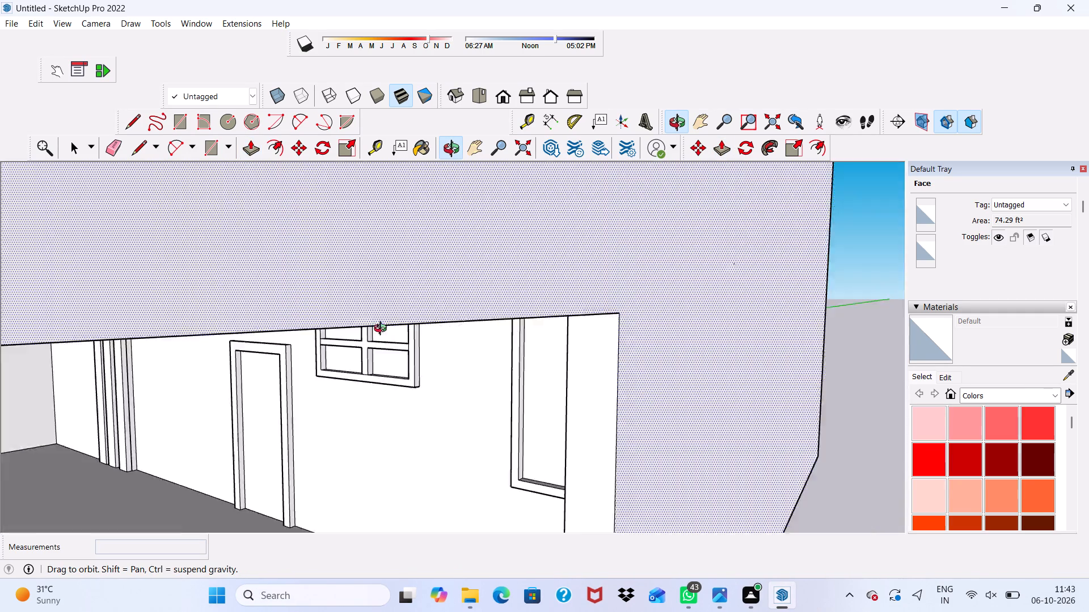
middle_drag(383, 330, 565, 252)
scroll(326, 328, down, 6)
scroll(384, 313, up, 1)
scroll(383, 314, down, 3)
scroll(383, 337, up, 1)
scroll(395, 343, down, 2)
middle_drag(363, 380, 343, 406)
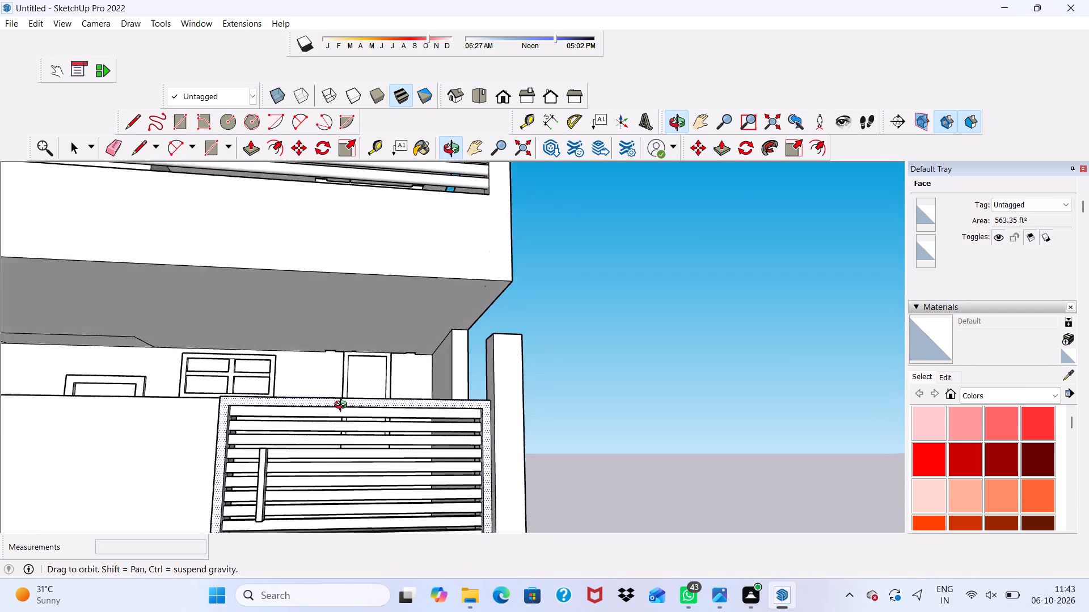
middle_drag(343, 406, 89, 498)
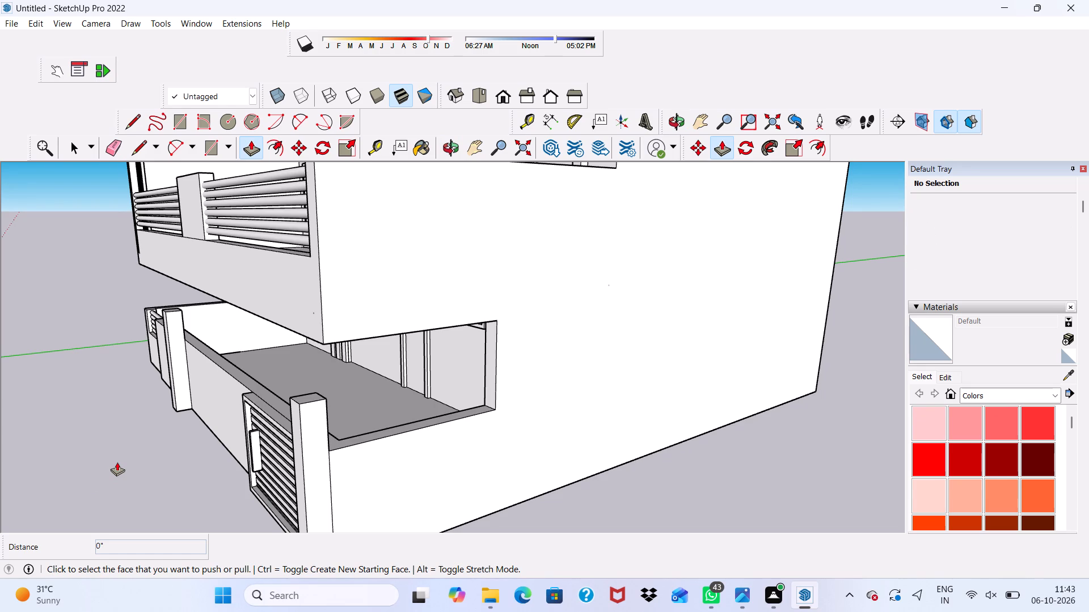
scroll(252, 430, down, 1)
middle_drag(289, 424, 230, 454)
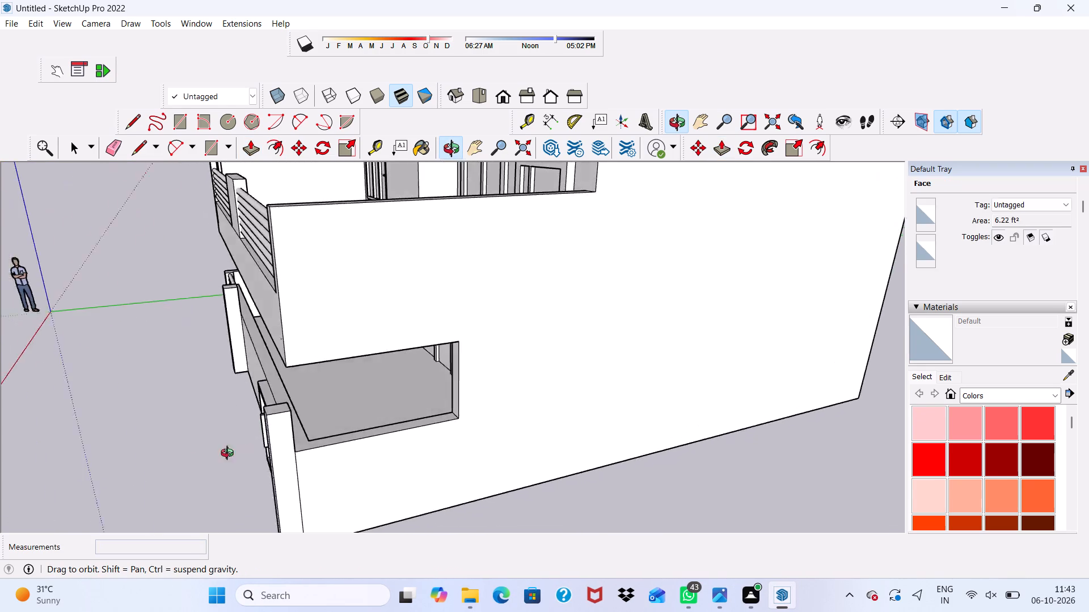
middle_drag(230, 454, 69, 464)
scroll(354, 414, up, 10)
scroll(369, 299, up, 4)
scroll(384, 289, down, 1)
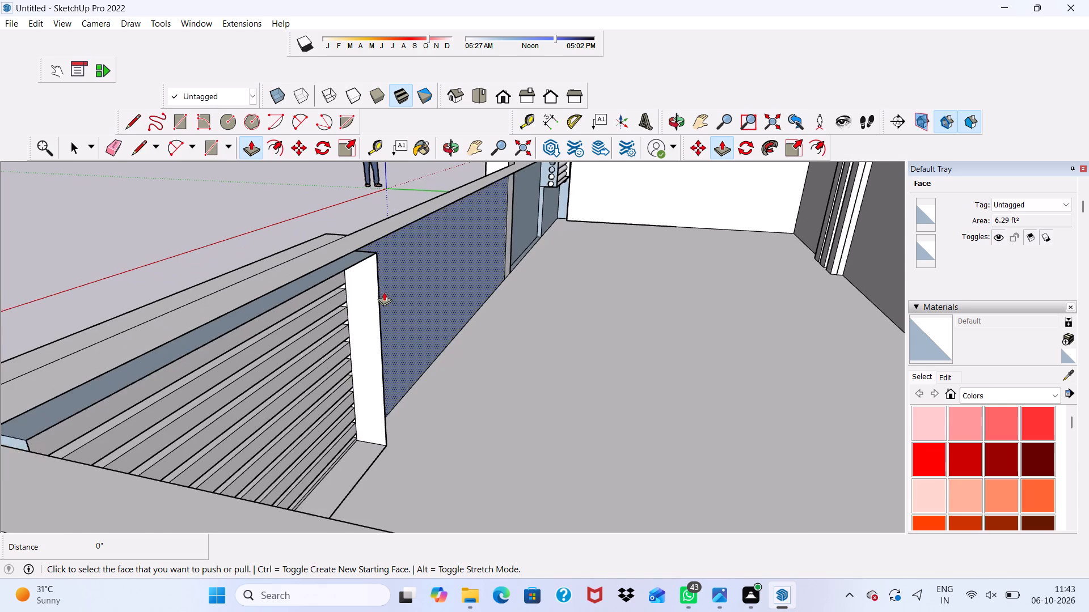
scroll(384, 292, down, 1)
Undo further recent edits, back through the projection of the vertical handle on the louvre panel.
key(ctrl+z)
key(ctrl+z)
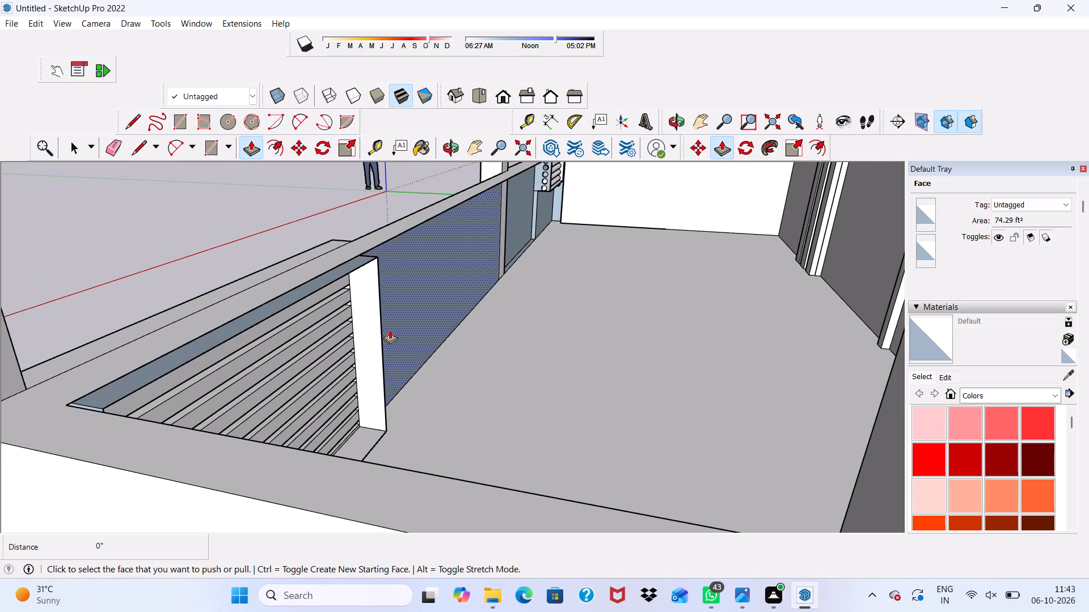
scroll(370, 321, down, 3)
middle_drag(369, 321, 617, 260)
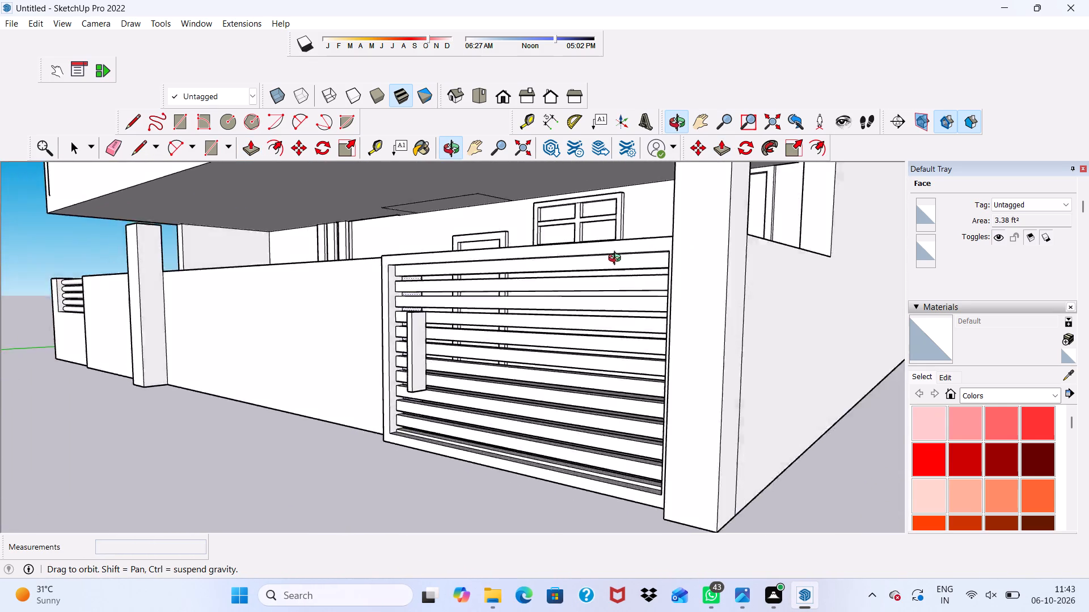
middle_drag(617, 260, 395, 347)
key(ctrl+z)
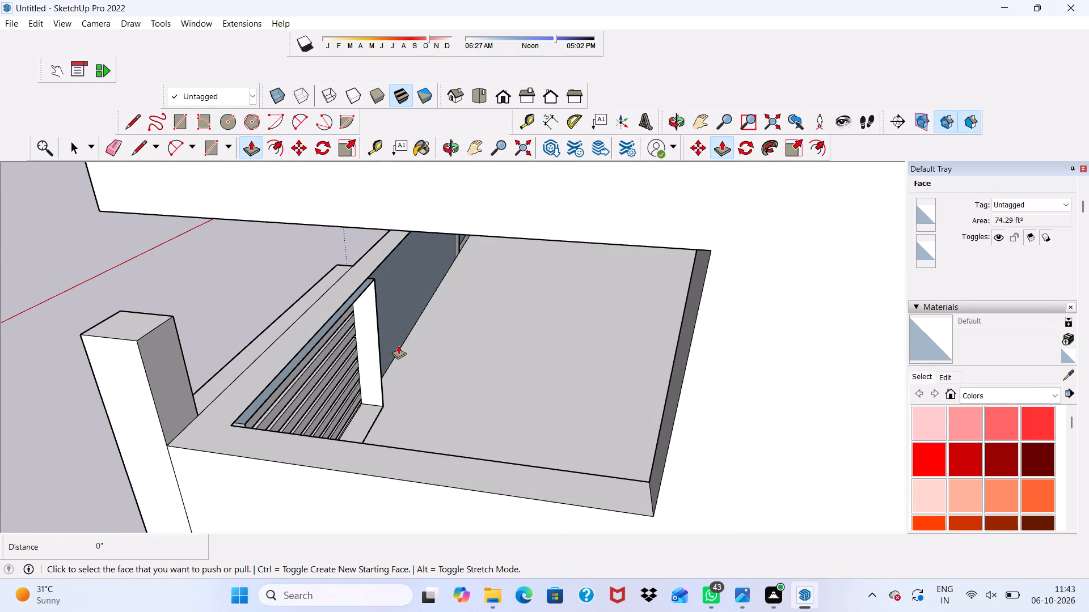
key(ctrl+z)
key(ctrl+z)
key(ctrl+z)
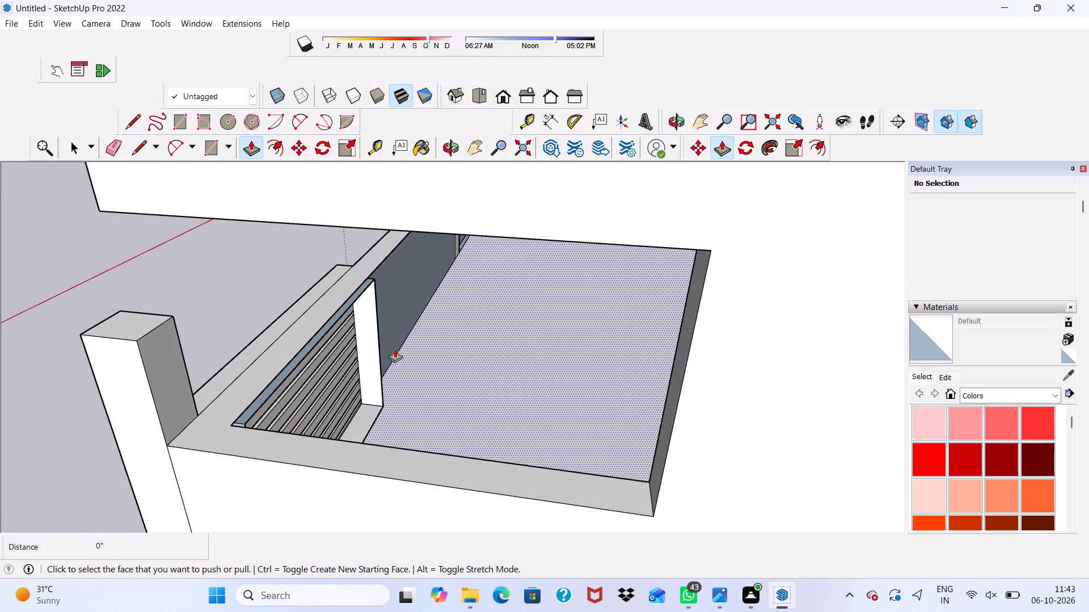
Examine the louvre panel and its handle from the front, and the wall from the rear.
middle_drag(351, 351, 742, 243)
scroll(134, 422, up, 4)
middle_drag(337, 394, 387, 389)
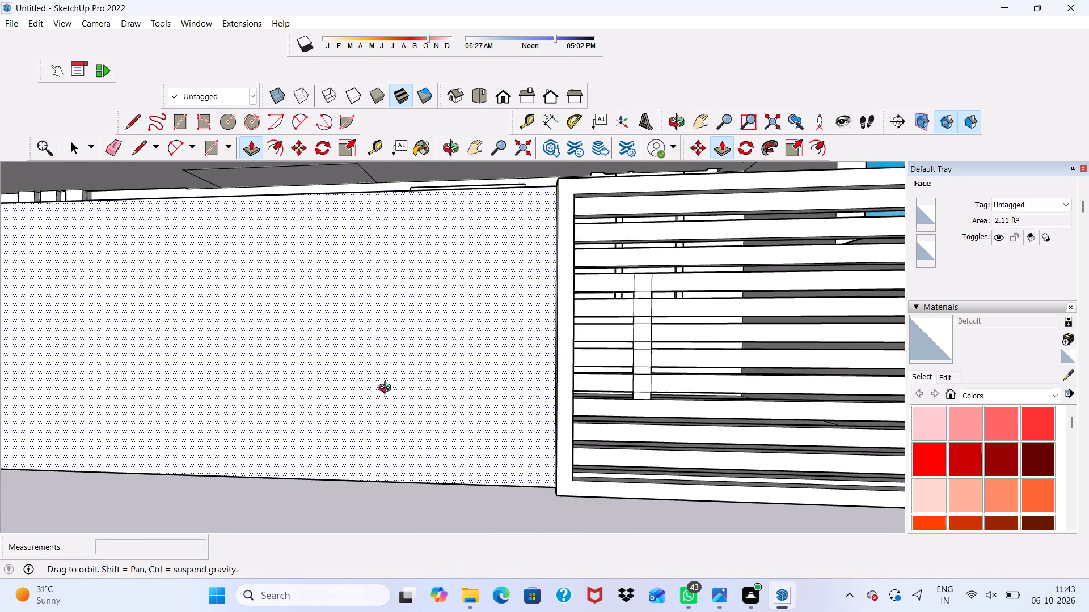
middle_drag(387, 389, 177, 385)
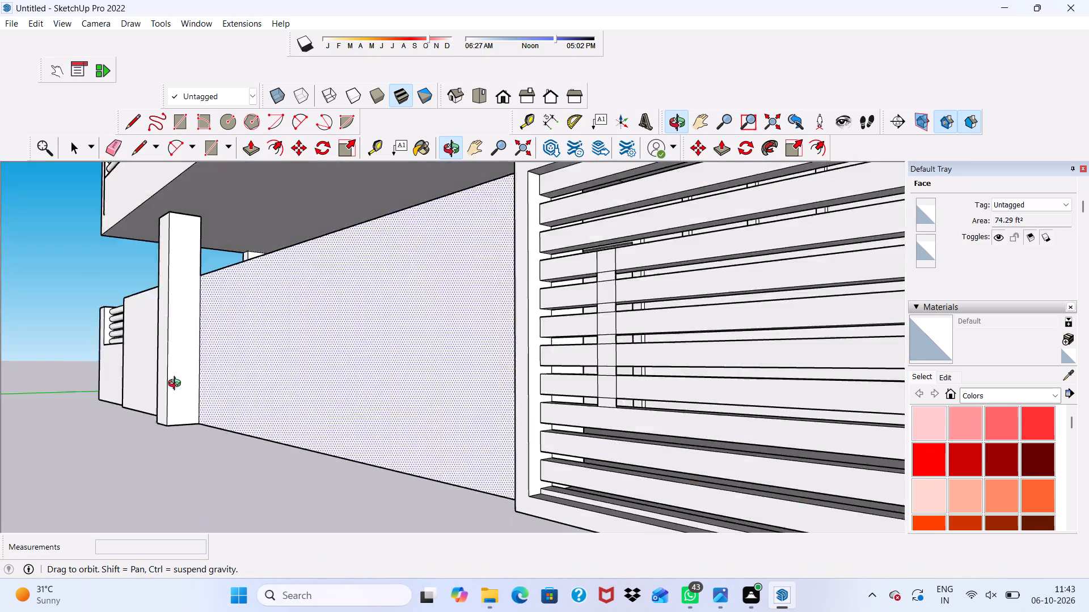
middle_drag(177, 385, 92, 454)
scroll(39, 444, down, 4)
scroll(49, 454, up, 1)
scroll(243, 410, down, 1)
scroll(243, 411, up, 1)
scroll(248, 416, down, 5)
middle_drag(482, 378, 375, 391)
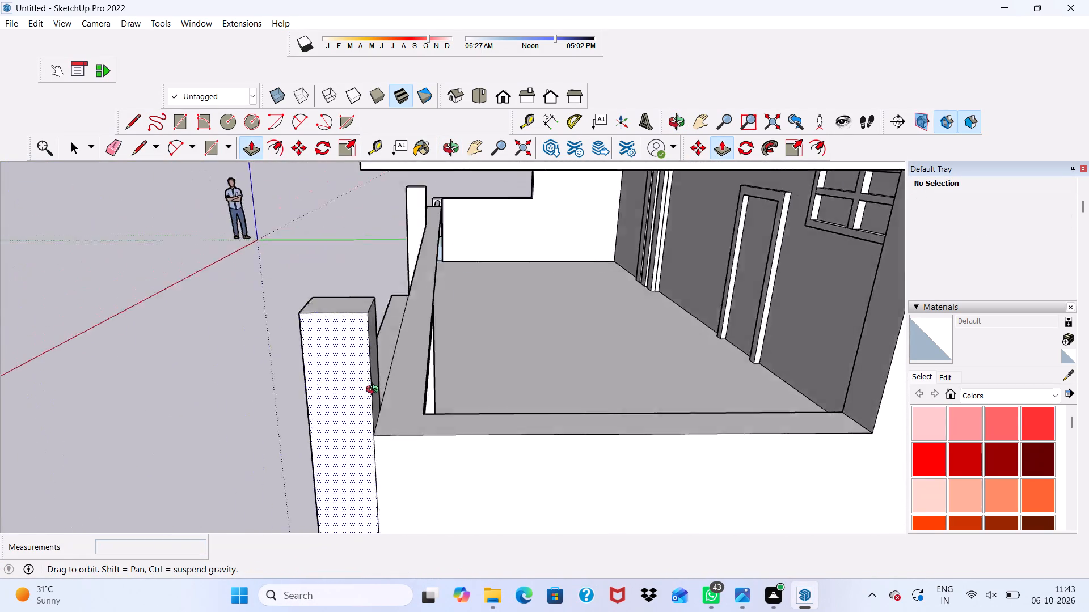
middle_drag(375, 391, 218, 416)
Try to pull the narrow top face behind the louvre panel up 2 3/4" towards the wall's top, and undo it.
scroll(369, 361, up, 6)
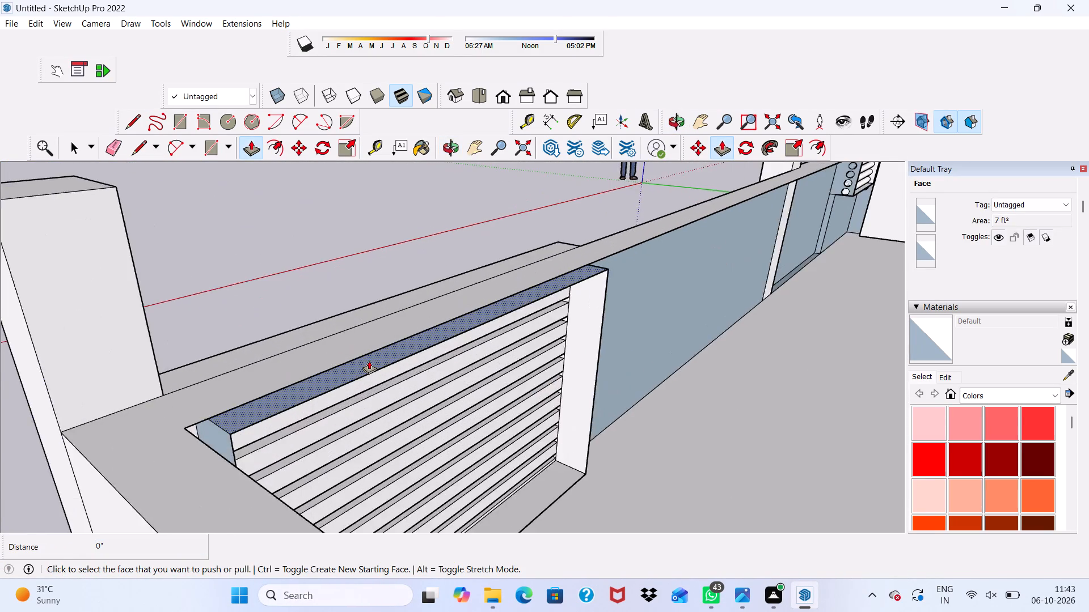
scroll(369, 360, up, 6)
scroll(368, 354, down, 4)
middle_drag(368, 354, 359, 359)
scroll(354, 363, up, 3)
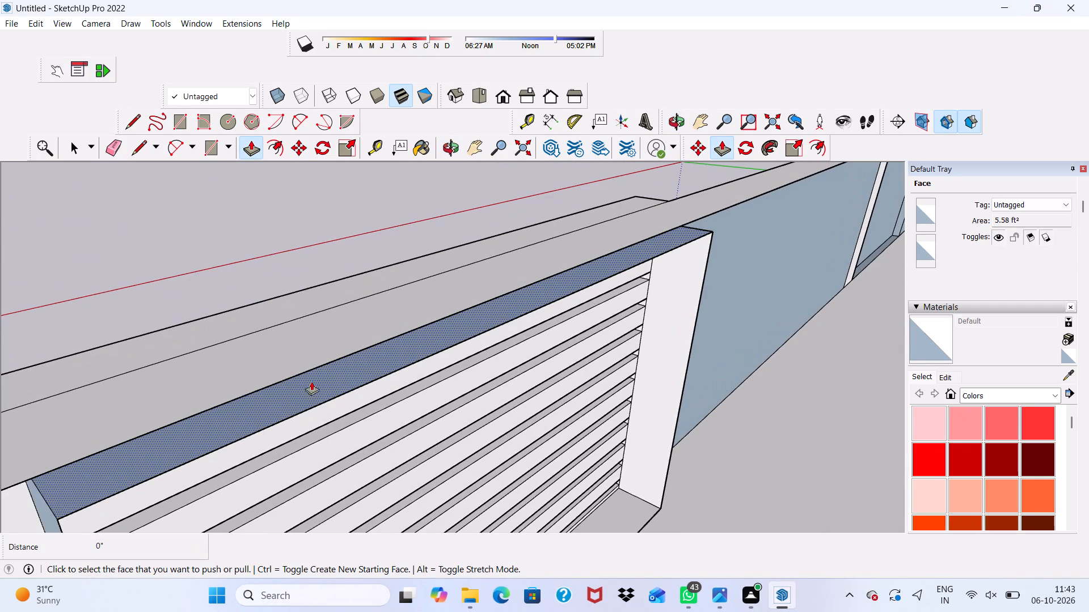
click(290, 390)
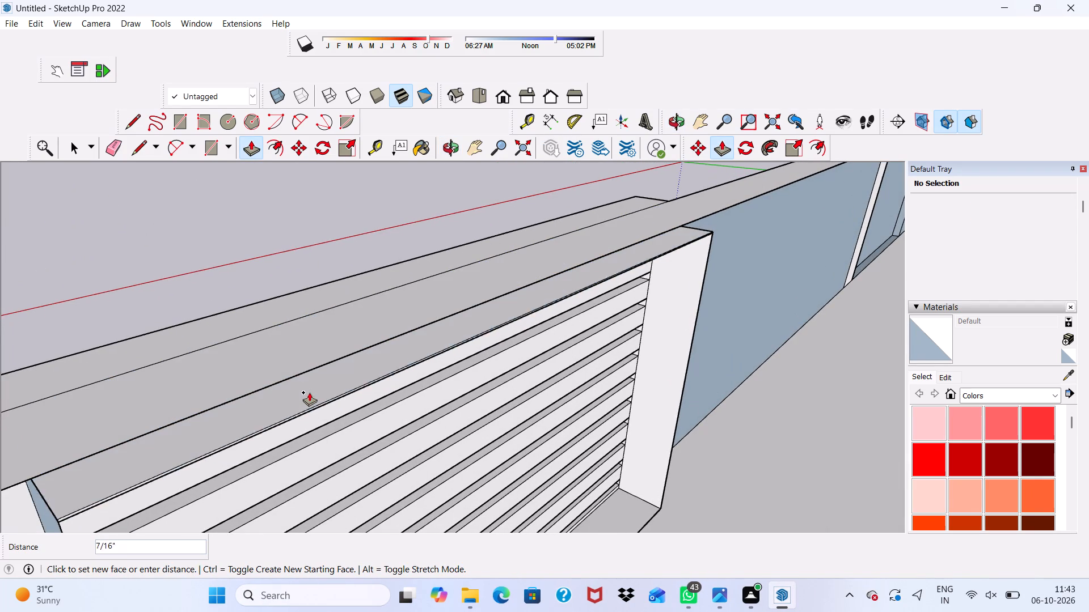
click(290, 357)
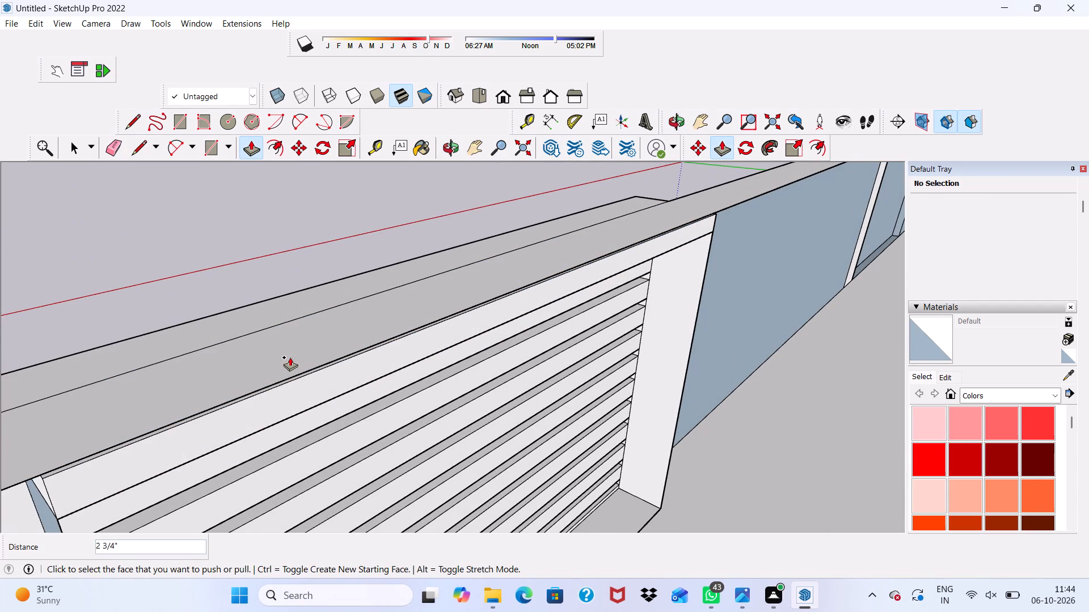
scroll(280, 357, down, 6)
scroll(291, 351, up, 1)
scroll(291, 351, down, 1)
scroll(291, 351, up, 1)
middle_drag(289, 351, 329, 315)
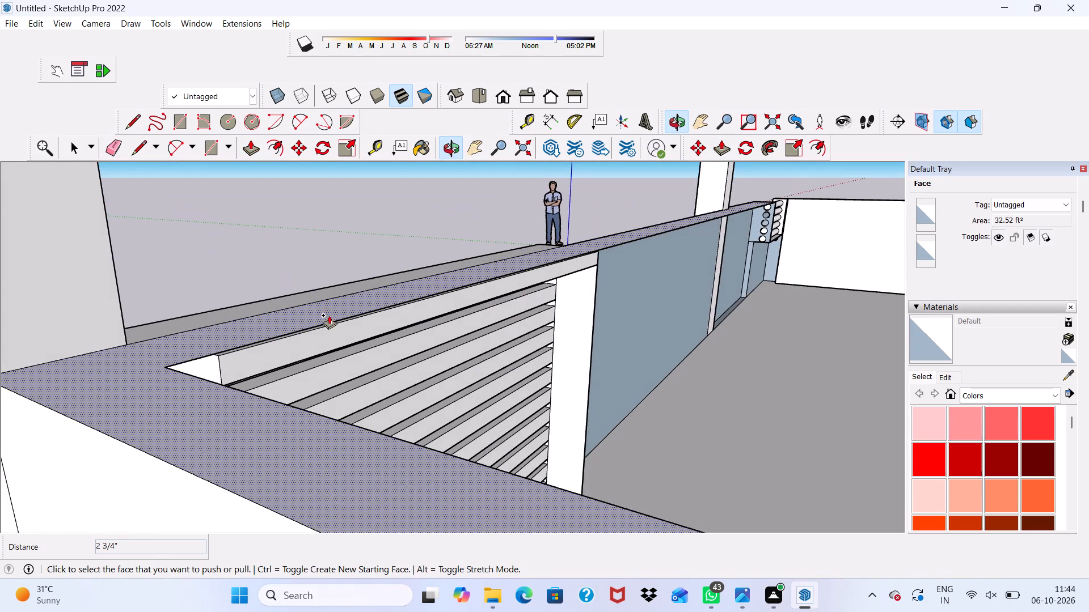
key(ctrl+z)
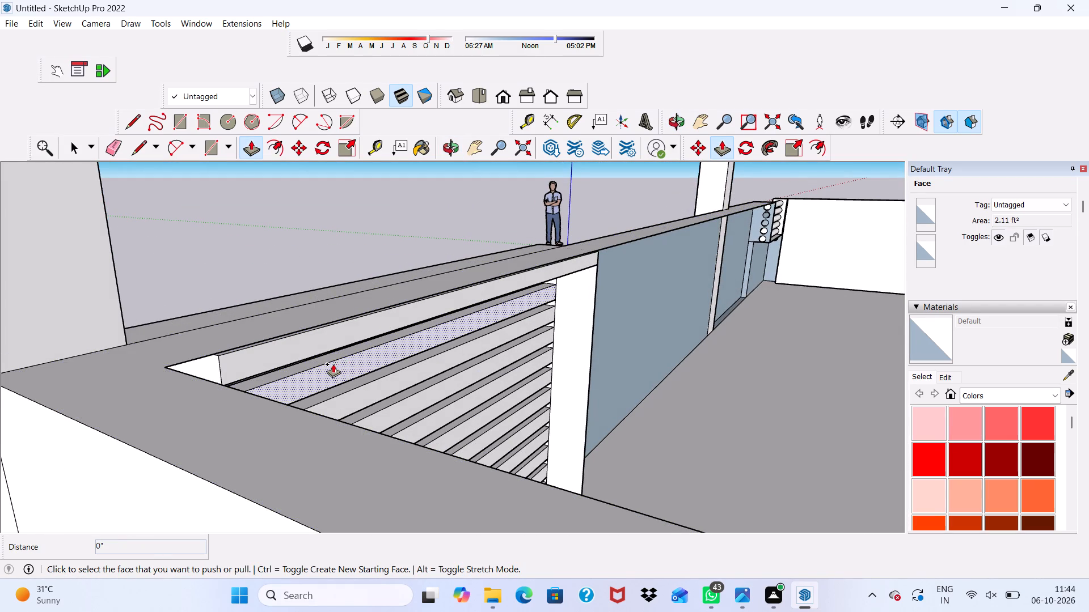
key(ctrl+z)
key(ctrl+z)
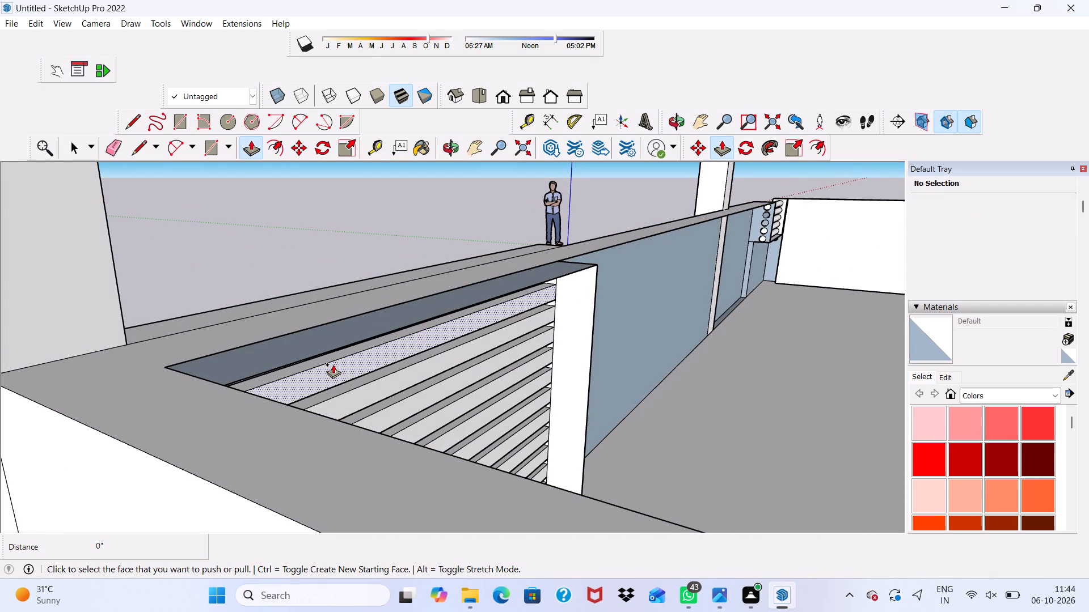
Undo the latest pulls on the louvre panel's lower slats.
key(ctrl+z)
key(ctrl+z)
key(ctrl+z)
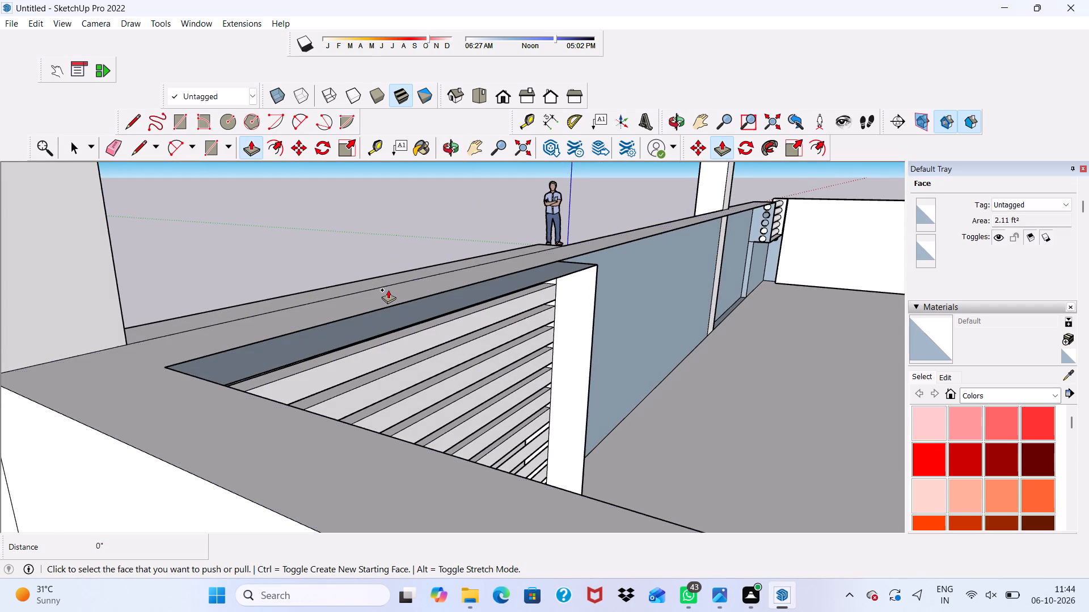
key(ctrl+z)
Pull the four recessed lower slats of the louvre panel forward 3" to line up with the upper slats.
scroll(388, 290, down, 2)
middle_drag(388, 291, 735, 213)
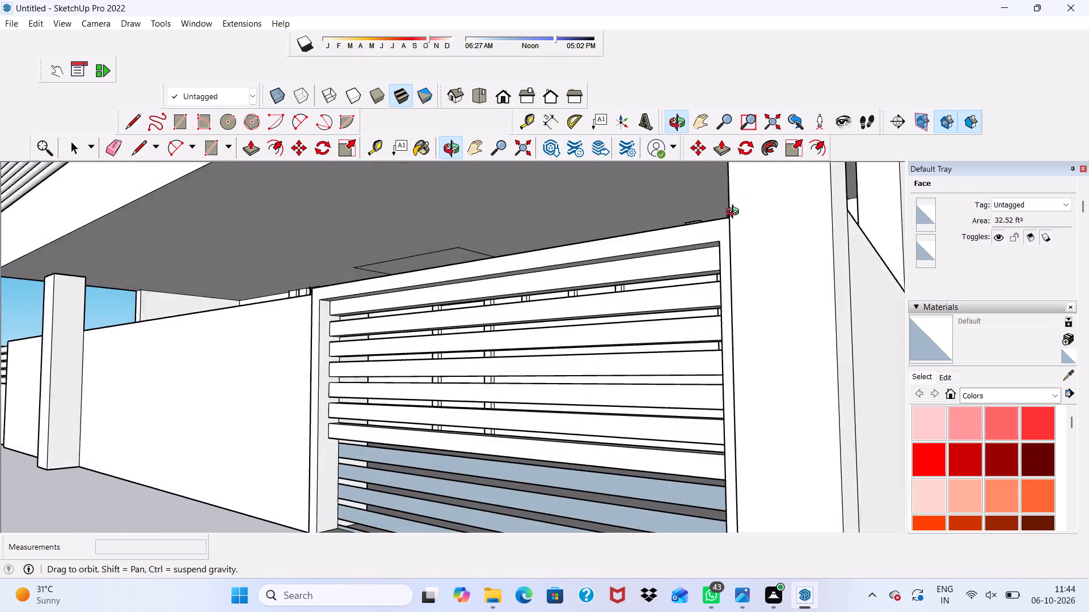
middle_drag(735, 213, 630, 253)
scroll(488, 252, down, 3)
scroll(473, 254, up, 1)
scroll(473, 254, down, 1)
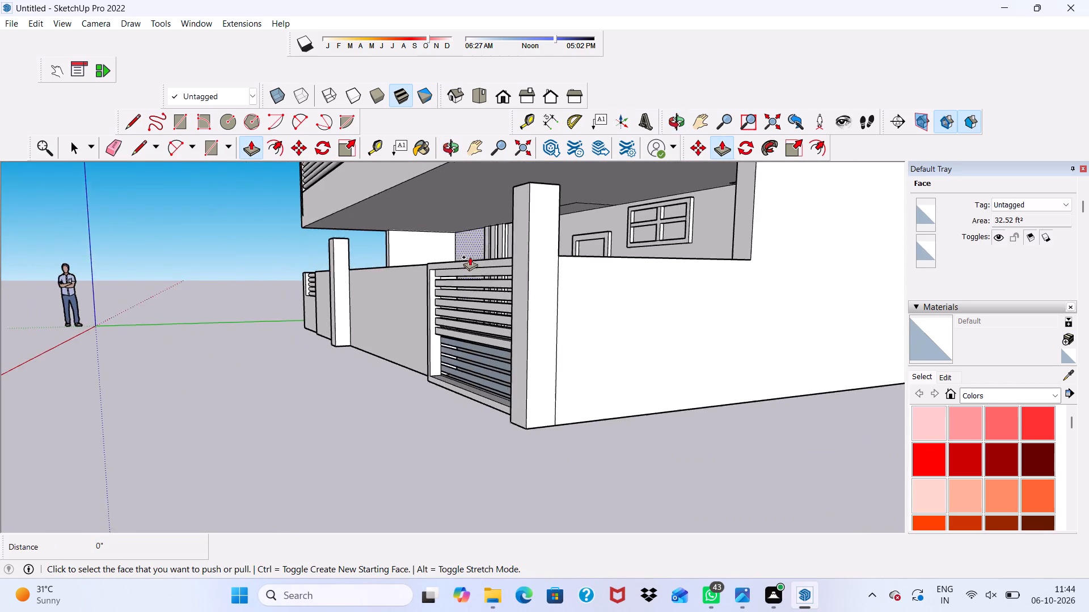
scroll(470, 257, down, 2)
middle_drag(456, 261, 579, 289)
scroll(599, 399, up, 12)
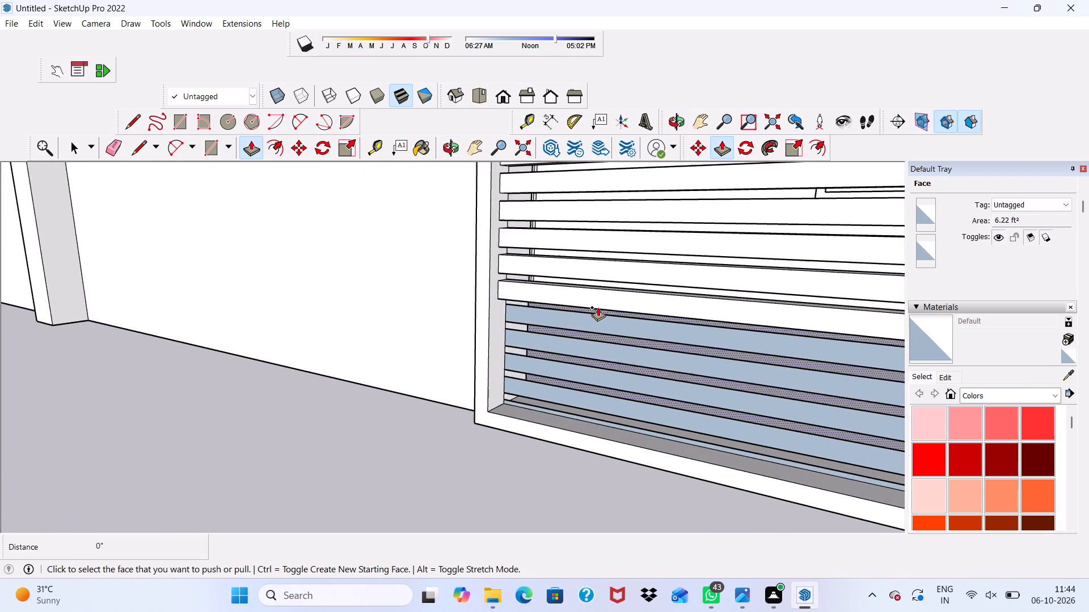
scroll(598, 307, up, 3)
click(574, 321)
click(520, 284)
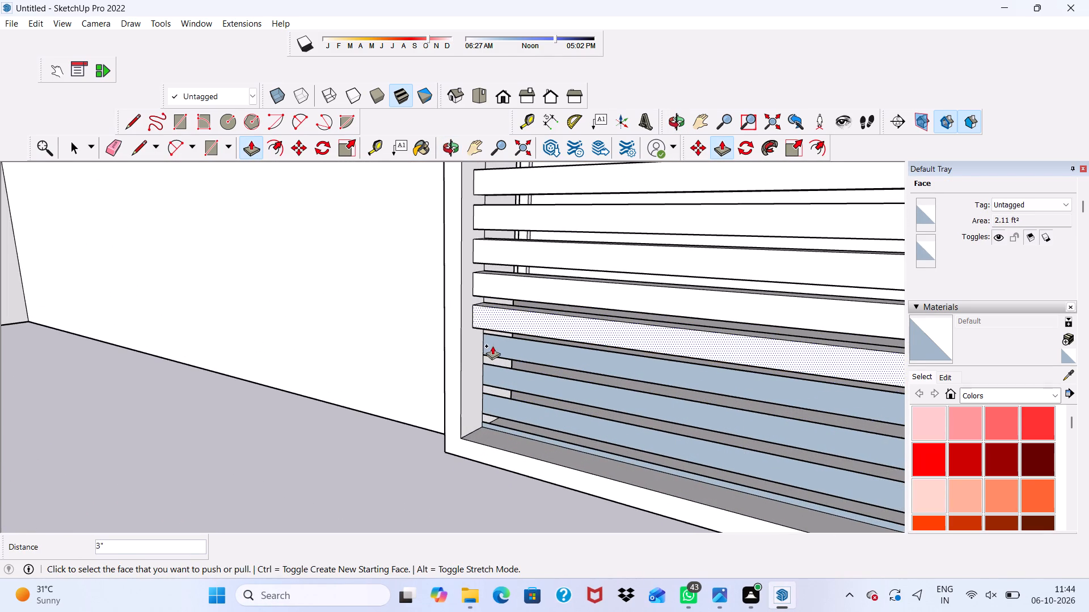
click(493, 346)
click(487, 311)
click(496, 380)
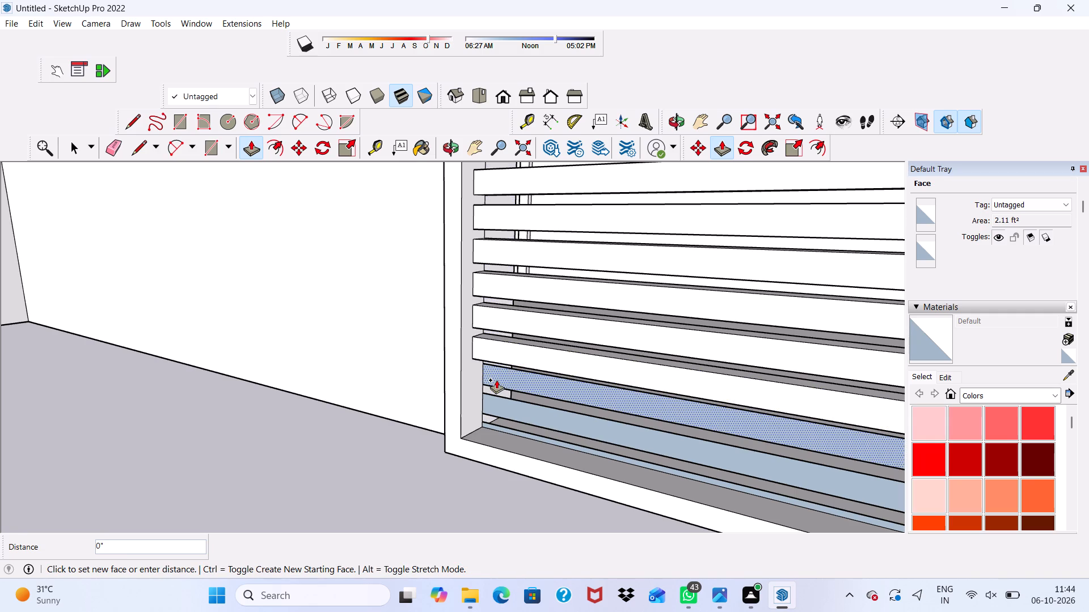
click(487, 342)
click(494, 399)
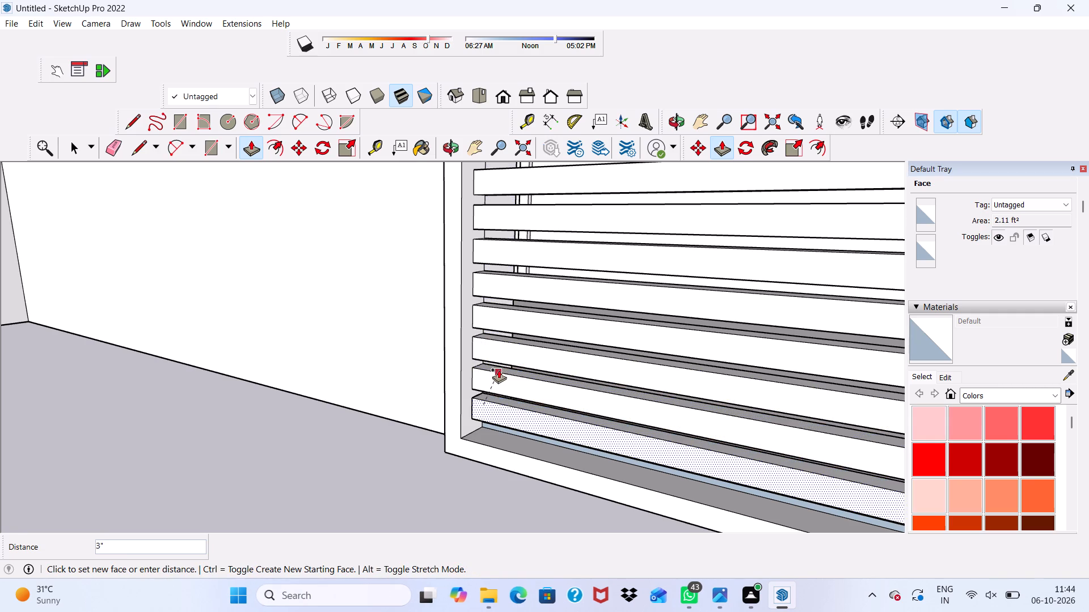
click(499, 369)
Pull the thin bottom slat of the louvre panel, just above the frame's lower rail, forward 3".
scroll(499, 447, up, 4)
middle_drag(500, 431, 581, 365)
scroll(597, 365, down, 1)
scroll(597, 365, up, 6)
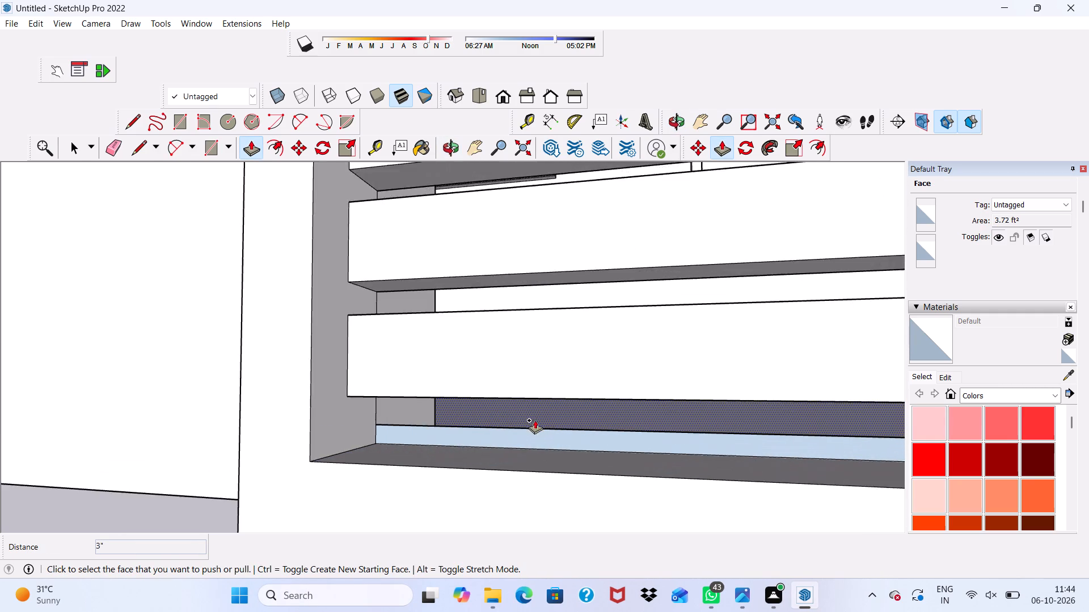
scroll(535, 420, up, 2)
scroll(475, 411, down, 1)
scroll(475, 411, up, 1)
scroll(476, 410, down, 4)
scroll(473, 434, up, 2)
click(472, 426)
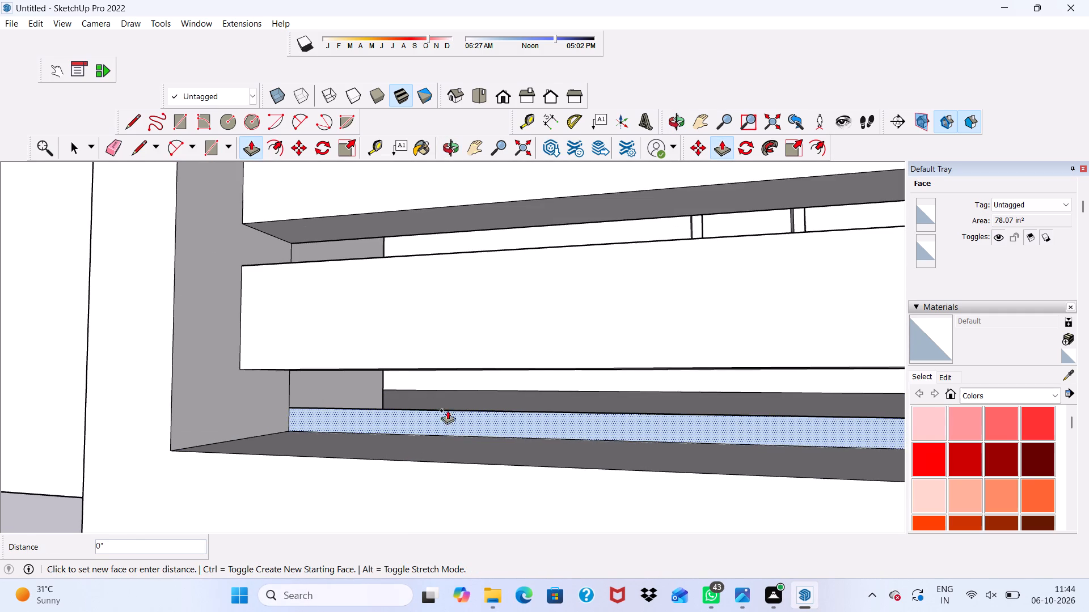
click(365, 334)
Pull the narrow top face behind the louvre panel up 3" to meet the wall's top.
scroll(319, 331, down, 1)
scroll(306, 334, up, 1)
scroll(300, 338, down, 1)
scroll(295, 345, up, 1)
scroll(292, 350, down, 7)
scroll(248, 370, up, 4)
scroll(288, 311, down, 6)
scroll(272, 325, up, 1)
scroll(254, 335, down, 1)
scroll(245, 342, up, 2)
scroll(235, 352, down, 2)
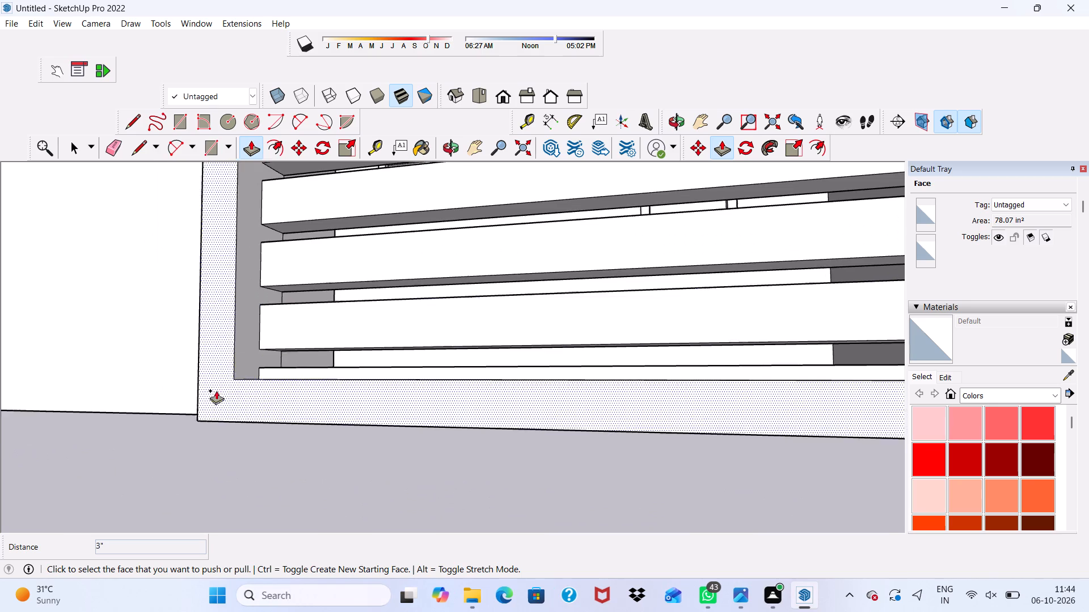
scroll(216, 390, down, 3)
scroll(210, 249, up, 1)
scroll(209, 250, down, 15)
middle_drag(383, 286, 0, 490)
scroll(396, 149, up, 20)
scroll(396, 149, up, 1)
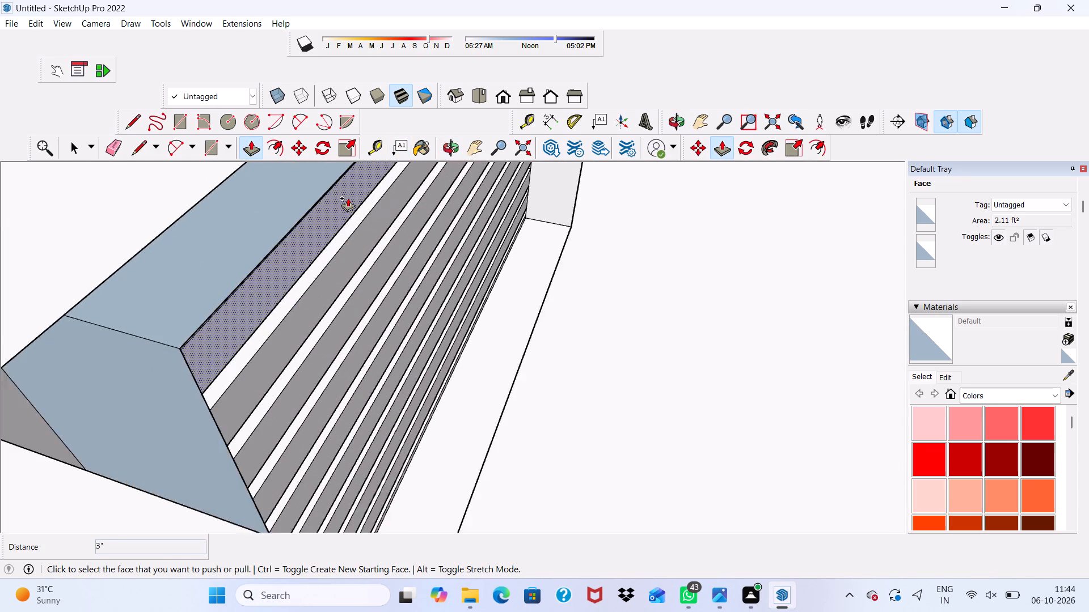
scroll(348, 198, up, 5)
click(208, 203)
scroll(221, 205, down, 2)
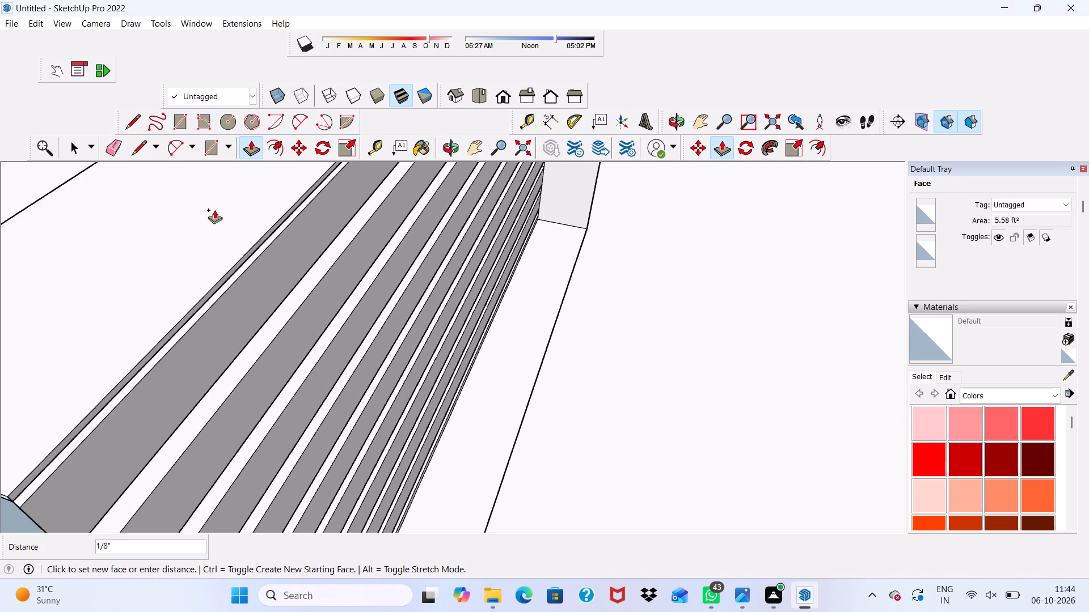
scroll(214, 210, down, 2)
scroll(225, 283, down, 2)
middle_drag(223, 284, 102, 171)
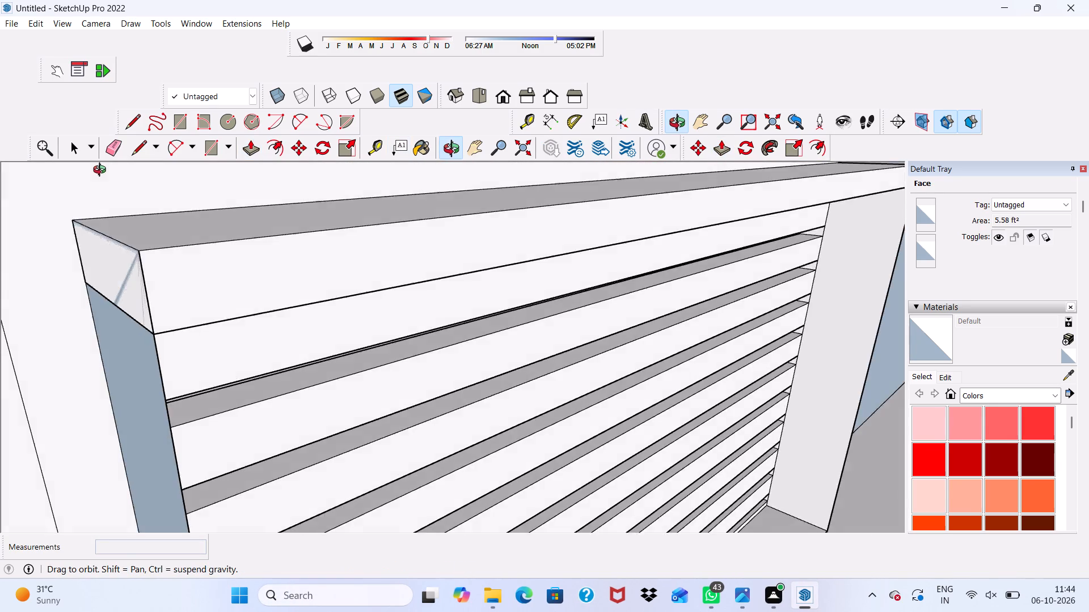
middle_drag(102, 171, 96, 152)
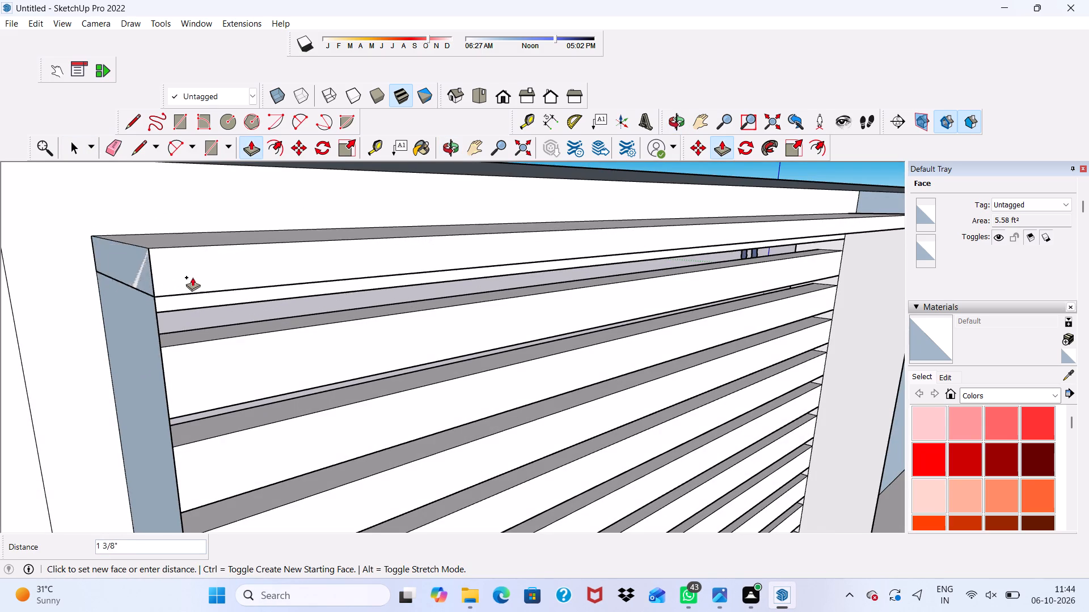
scroll(112, 172, down, 11)
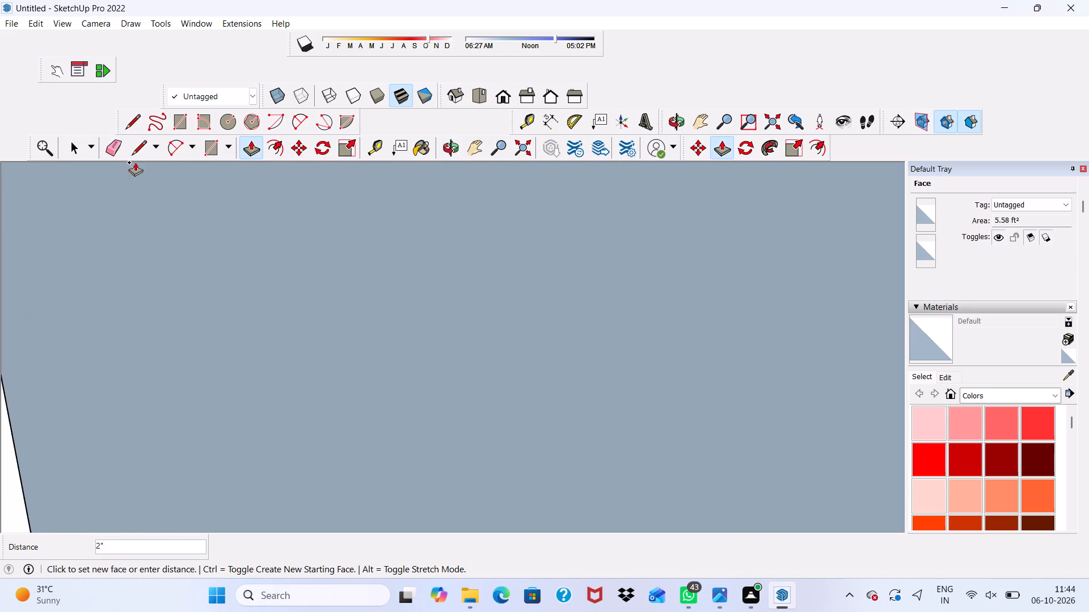
scroll(158, 197, down, 9)
scroll(208, 269, up, 1)
scroll(212, 271, down, 1)
scroll(242, 273, up, 1)
scroll(260, 257, down, 10)
scroll(259, 266, up, 1)
scroll(256, 281, down, 9)
scroll(377, 263, up, 1)
scroll(377, 263, down, 2)
scroll(378, 286, up, 1)
scroll(381, 287, down, 19)
scroll(191, 239, up, 2)
scroll(193, 241, down, 2)
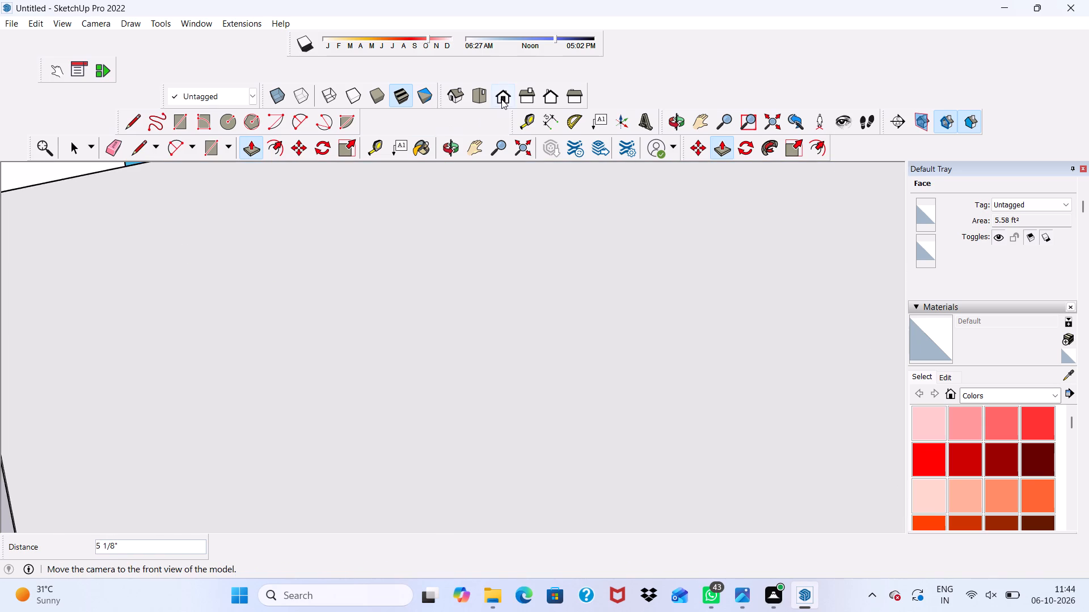
click(499, 99)
scroll(425, 228, down, 9)
scroll(603, 291, up, 11)
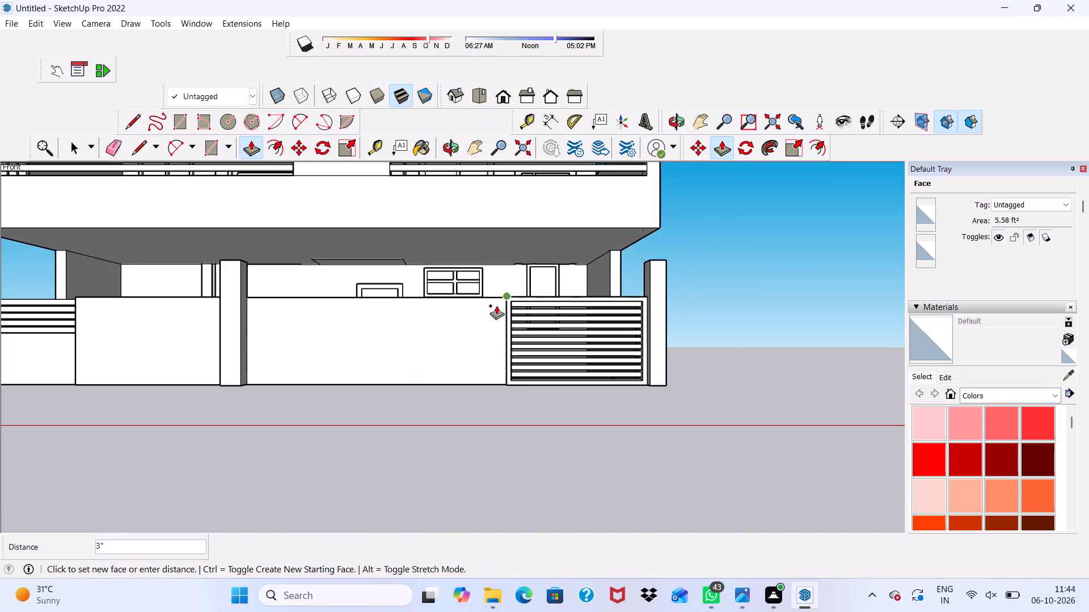
scroll(496, 305, up, 13)
middle_drag(514, 284, 320, 289)
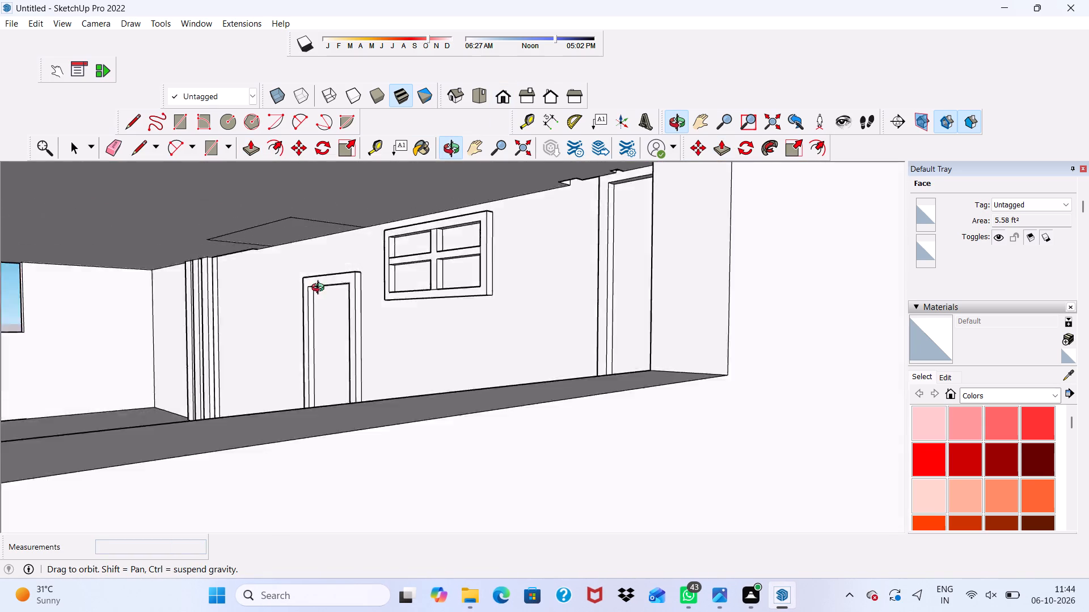
middle_drag(320, 289, 313, 308)
scroll(309, 294, down, 7)
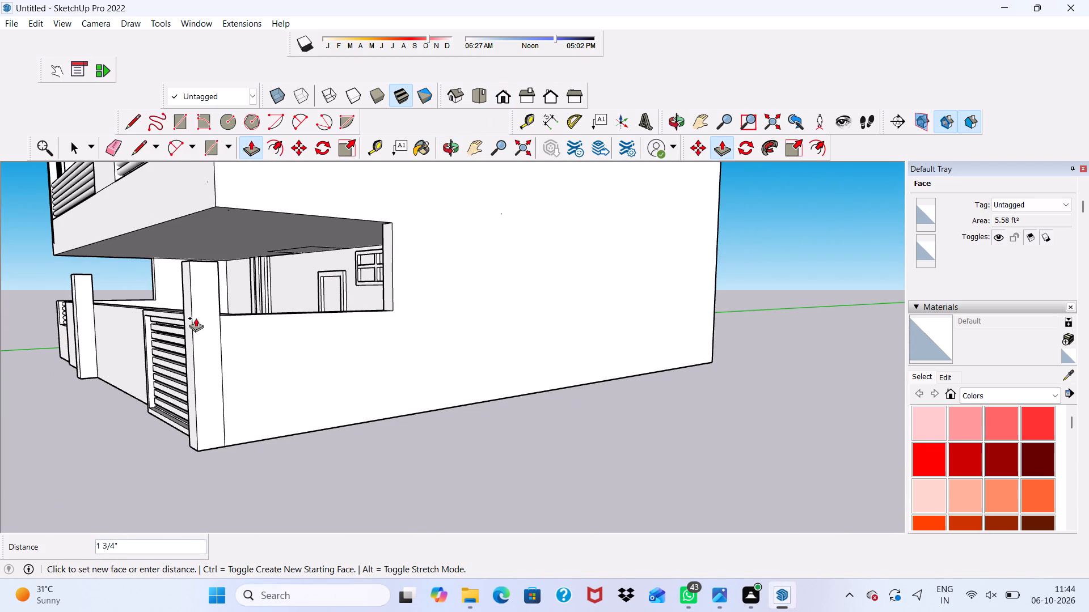
scroll(171, 309, up, 14)
scroll(147, 309, down, 2)
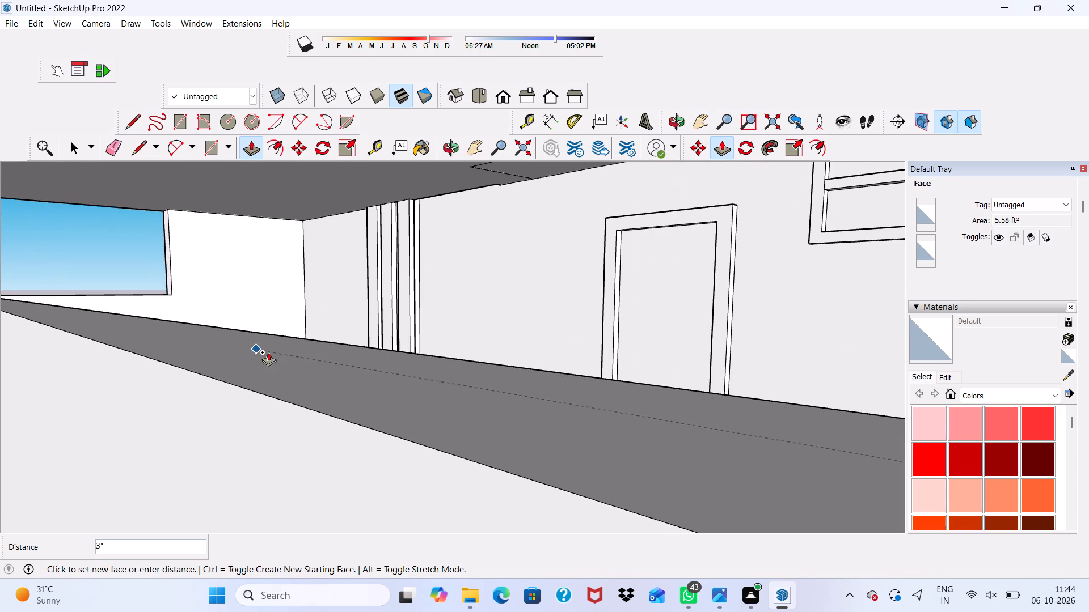
click(251, 389)
scroll(79, 261, down, 6)
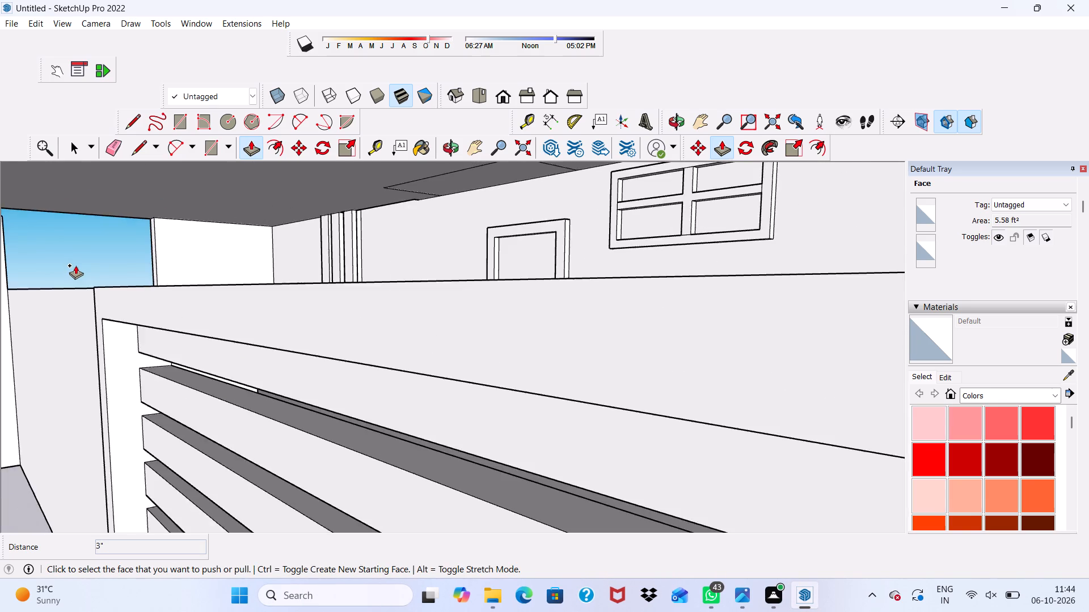
Push the rear face of the plain wall beside the louvre panel about 2' 1 1/8" towards the front.
scroll(75, 265, down, 4)
middle_drag(187, 287, 0, 313)
scroll(240, 227, up, 5)
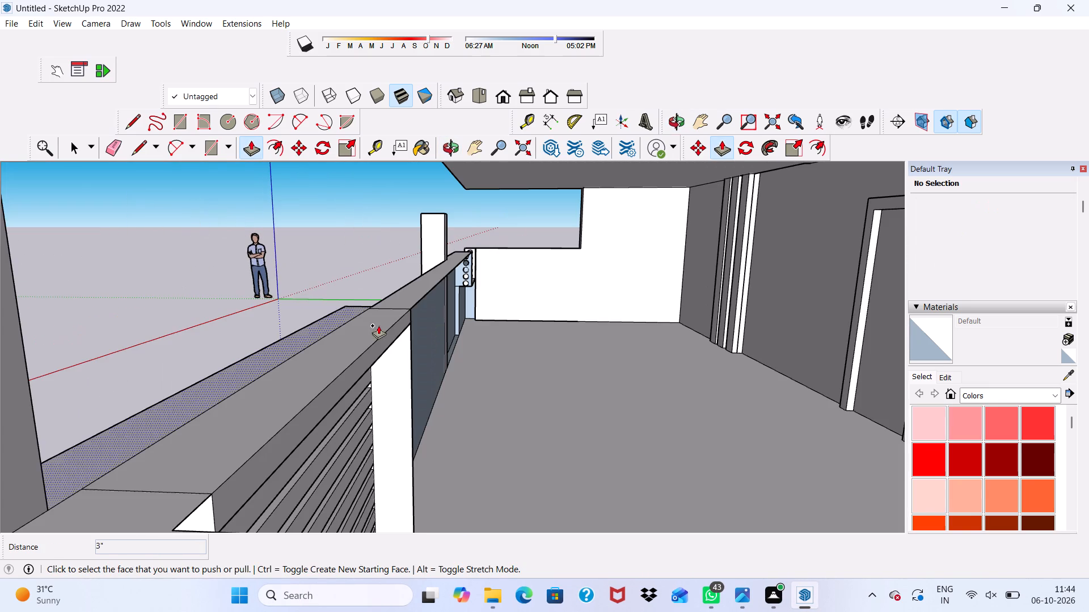
scroll(400, 333, up, 2)
scroll(341, 286, down, 6)
scroll(278, 274, down, 1)
scroll(368, 305, up, 12)
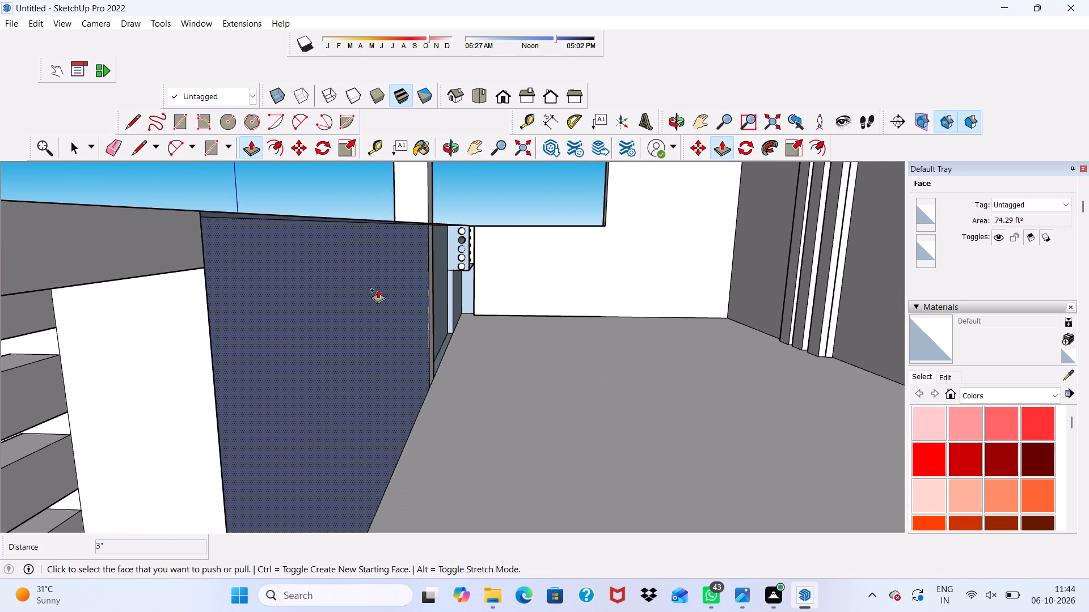
click(378, 277)
click(259, 244)
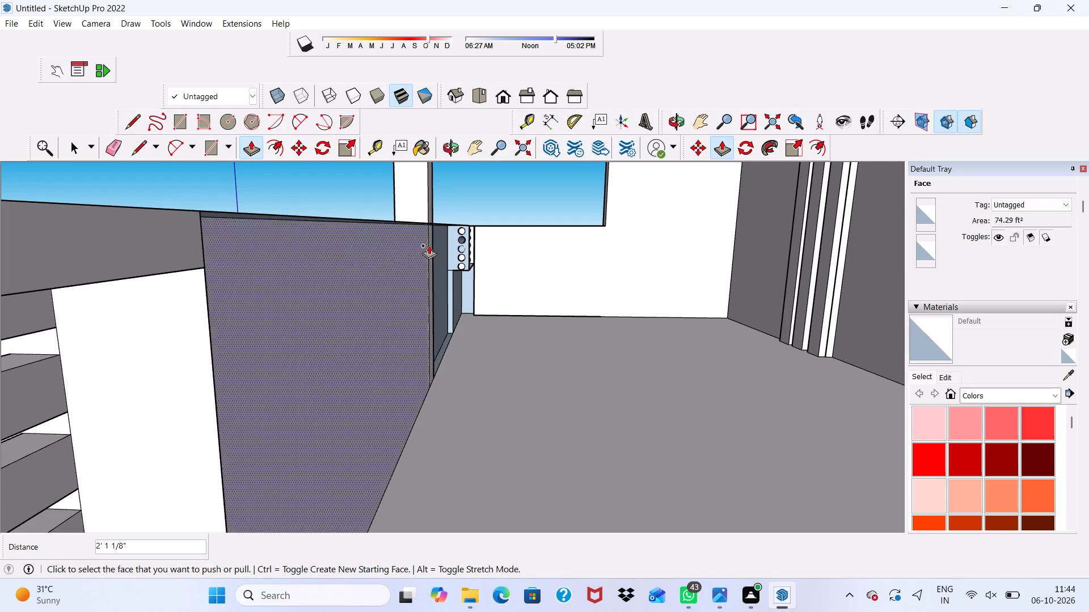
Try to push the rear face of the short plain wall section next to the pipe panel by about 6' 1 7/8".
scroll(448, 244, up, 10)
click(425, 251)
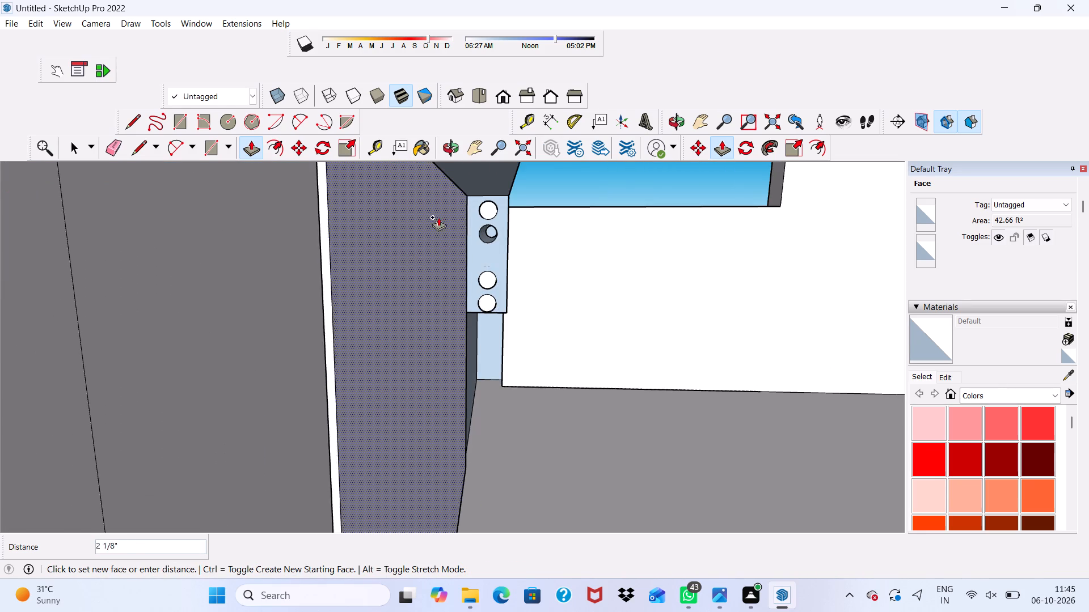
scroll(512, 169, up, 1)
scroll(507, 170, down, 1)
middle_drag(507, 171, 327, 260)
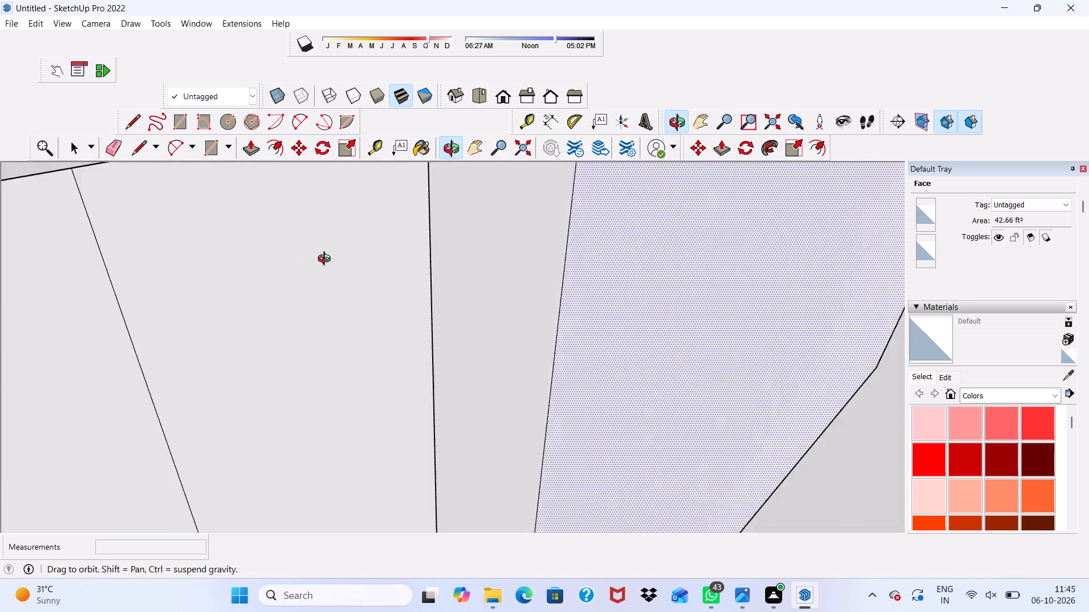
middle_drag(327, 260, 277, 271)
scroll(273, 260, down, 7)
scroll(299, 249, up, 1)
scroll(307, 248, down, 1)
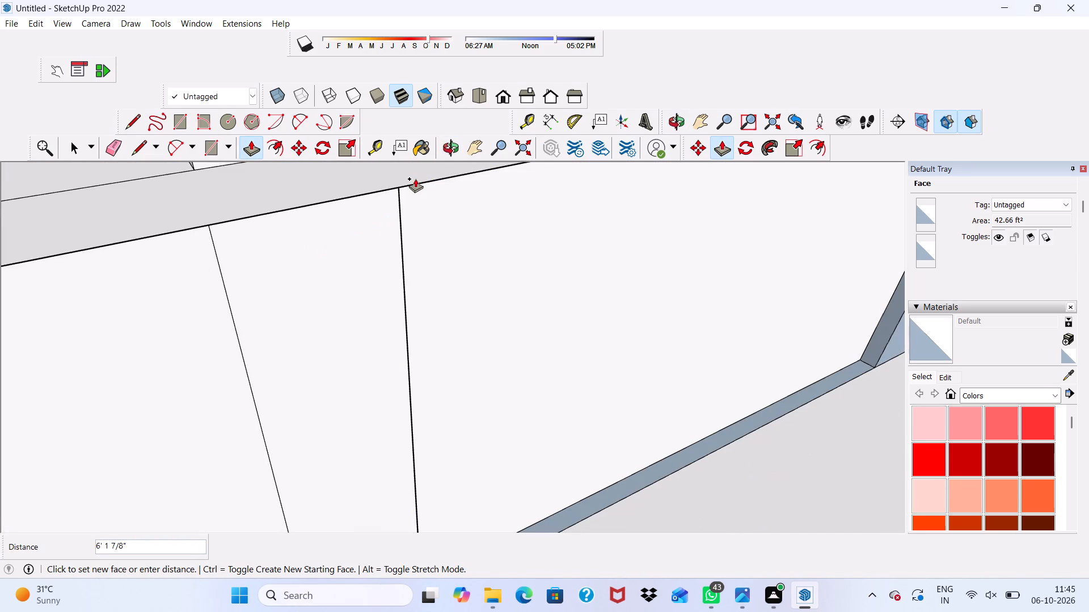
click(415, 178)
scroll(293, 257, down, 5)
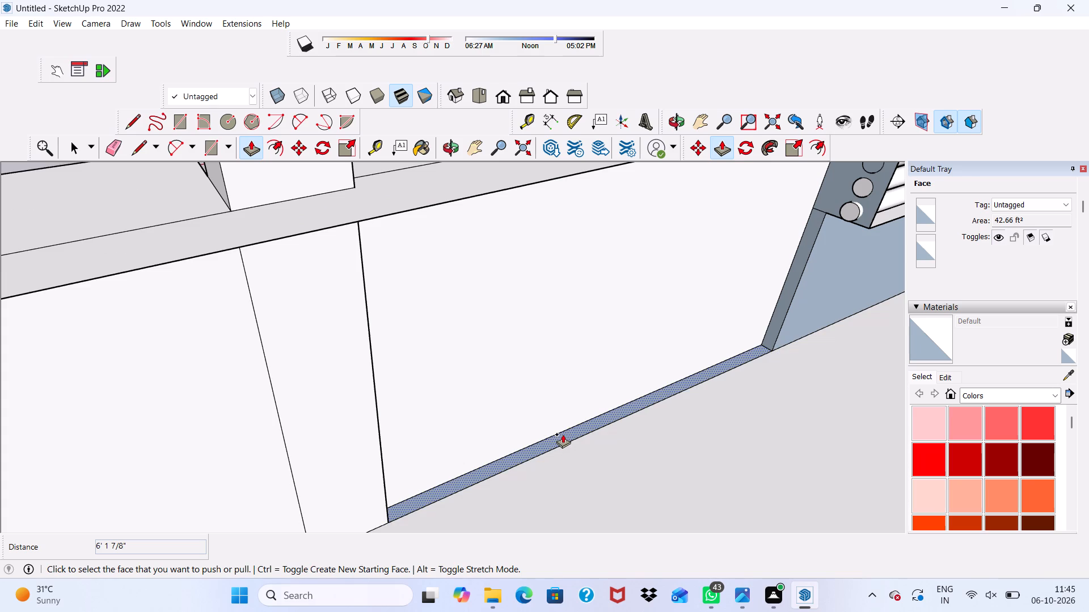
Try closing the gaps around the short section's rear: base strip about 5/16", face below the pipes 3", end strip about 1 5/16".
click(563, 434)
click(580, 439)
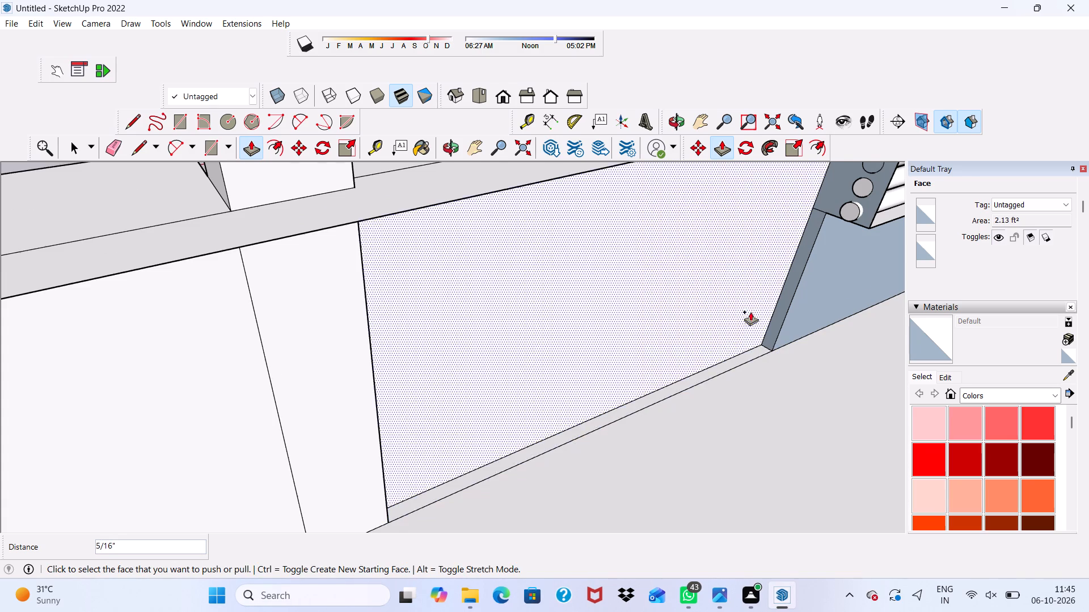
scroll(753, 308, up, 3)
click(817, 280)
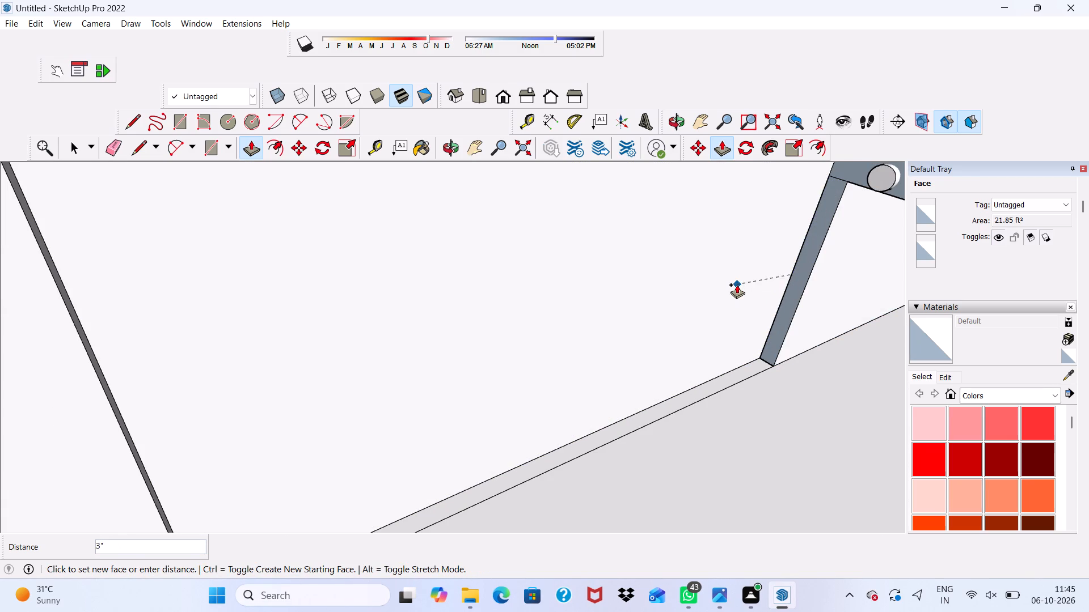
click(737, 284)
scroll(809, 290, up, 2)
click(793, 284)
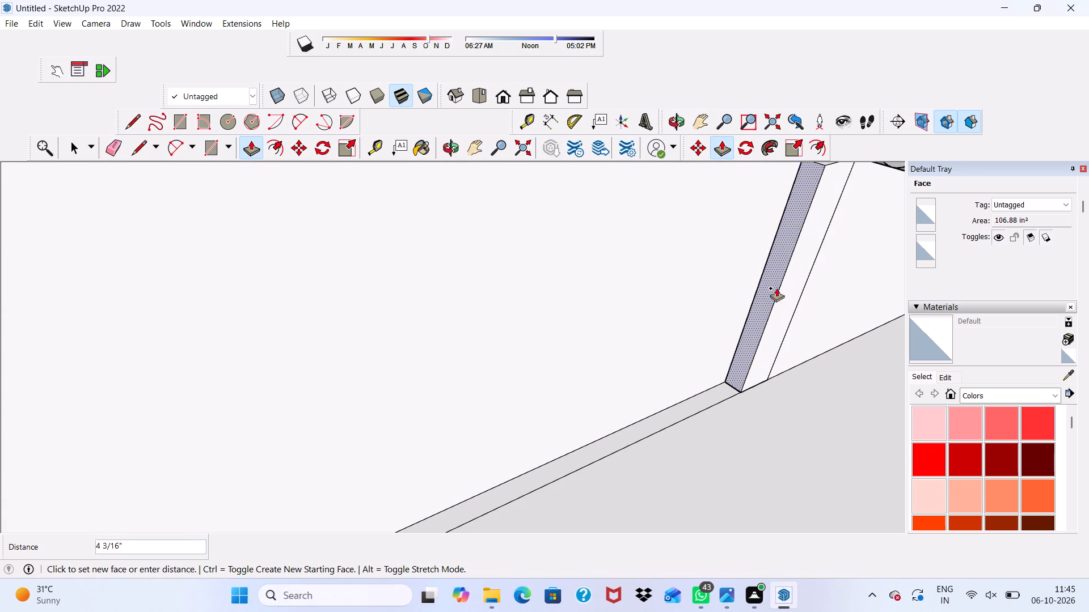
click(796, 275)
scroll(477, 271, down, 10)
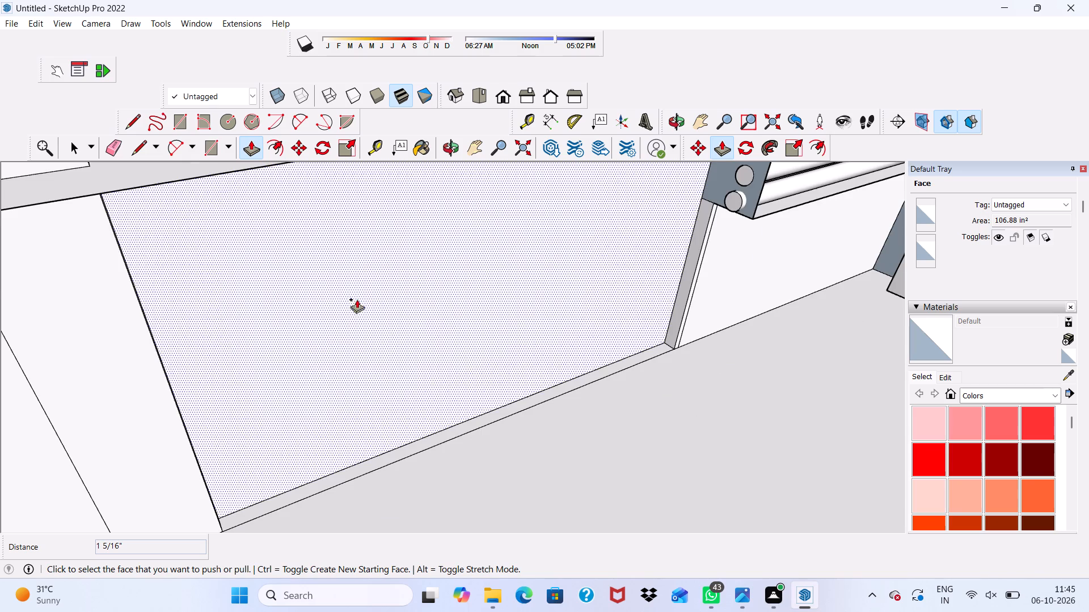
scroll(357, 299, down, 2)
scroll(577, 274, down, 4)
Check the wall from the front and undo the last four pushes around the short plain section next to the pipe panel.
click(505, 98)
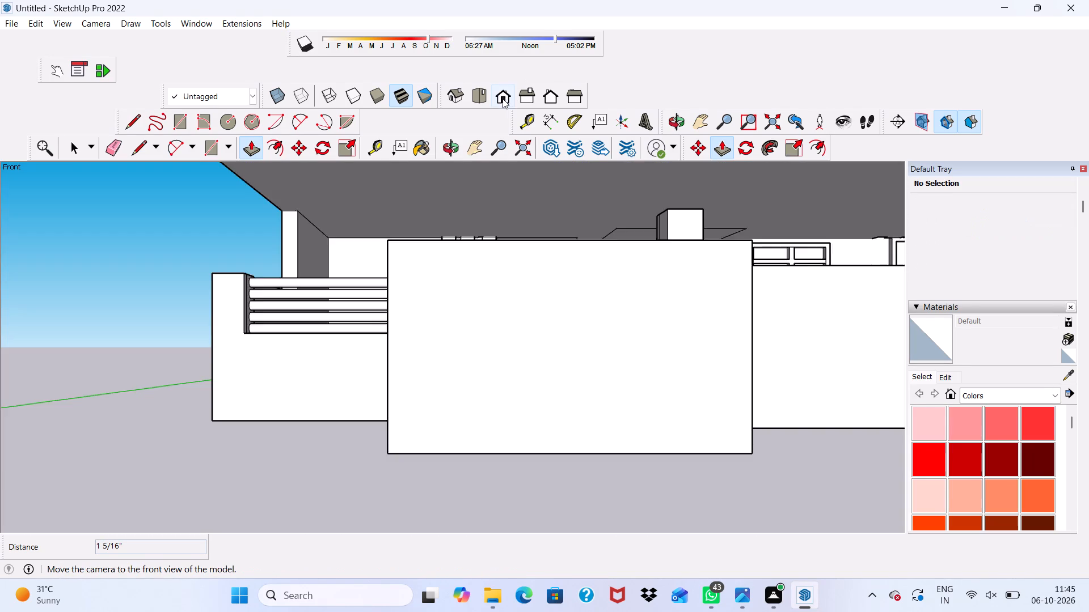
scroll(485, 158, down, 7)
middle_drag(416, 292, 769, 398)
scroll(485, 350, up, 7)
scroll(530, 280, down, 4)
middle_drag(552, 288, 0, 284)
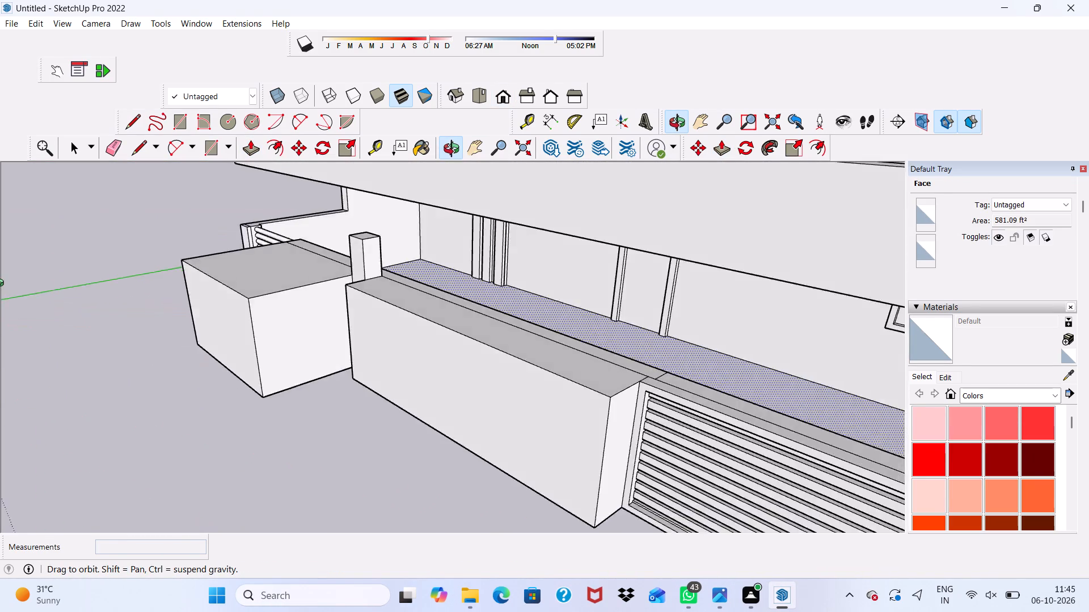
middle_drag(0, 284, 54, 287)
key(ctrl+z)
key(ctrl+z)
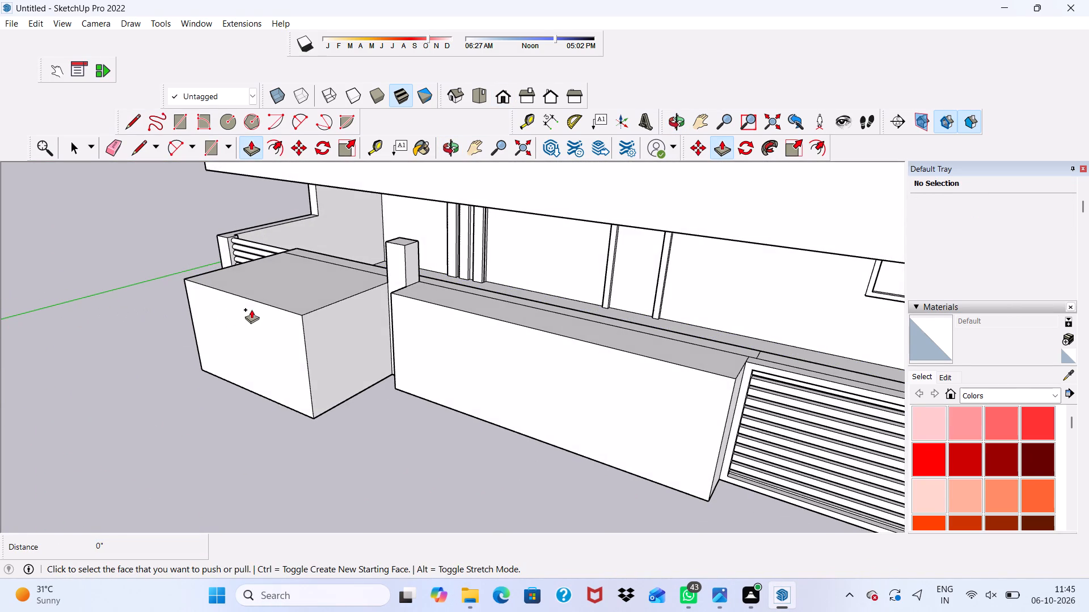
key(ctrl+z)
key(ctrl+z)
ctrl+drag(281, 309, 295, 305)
Pull the recessed rear face of the short plain wall section back about 2 3/8", flush with the adjoining rear faces.
scroll(292, 244, up, 4)
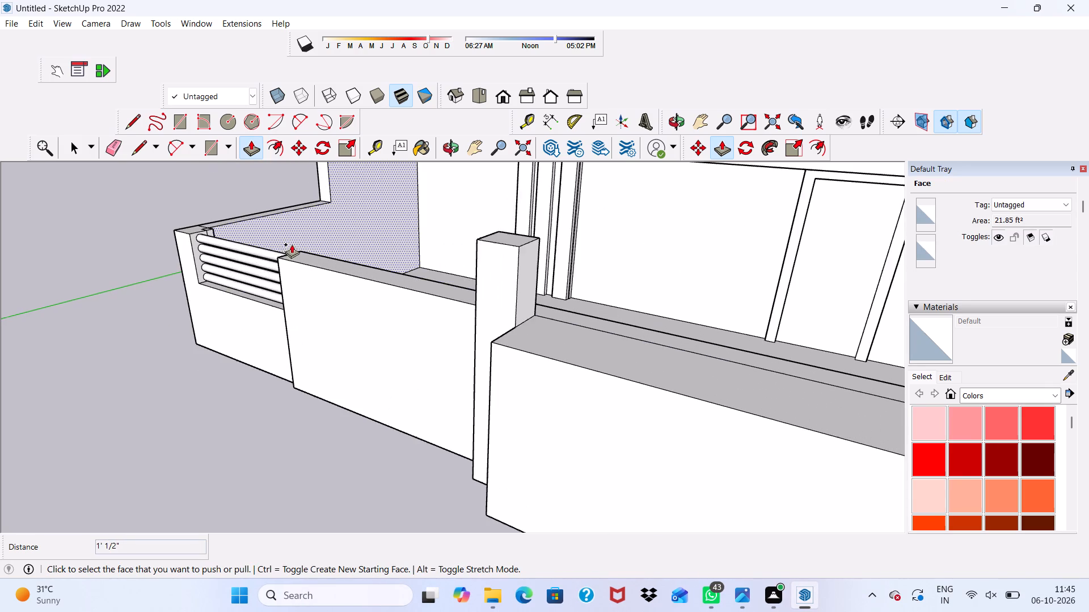
middle_drag(339, 257, 272, 345)
scroll(277, 300, up, 3)
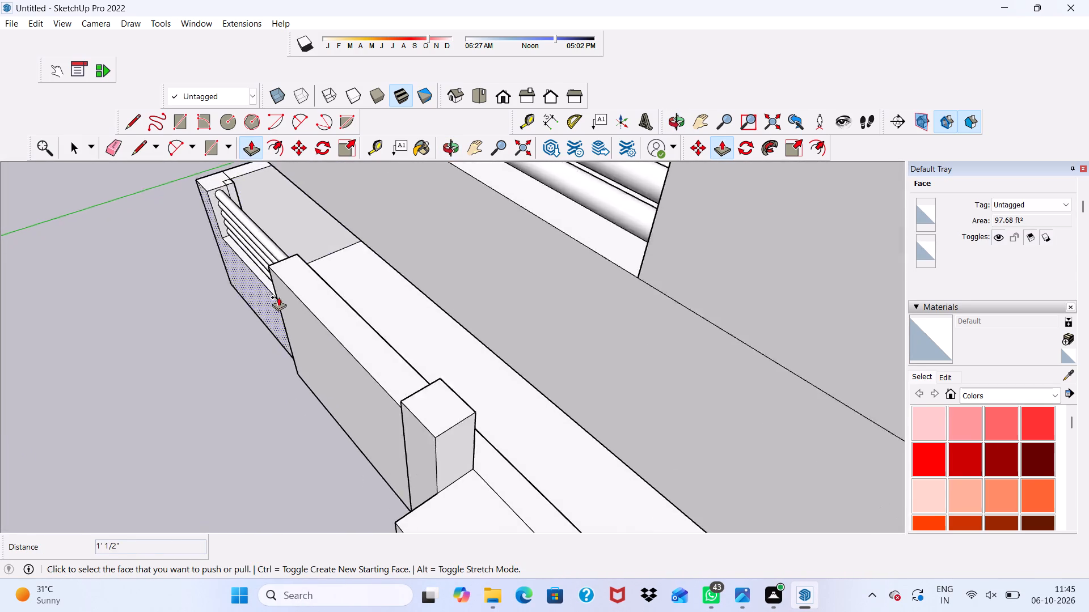
scroll(278, 297, up, 2)
scroll(326, 245, up, 3)
scroll(368, 231, down, 5)
middle_drag(390, 229, 223, 133)
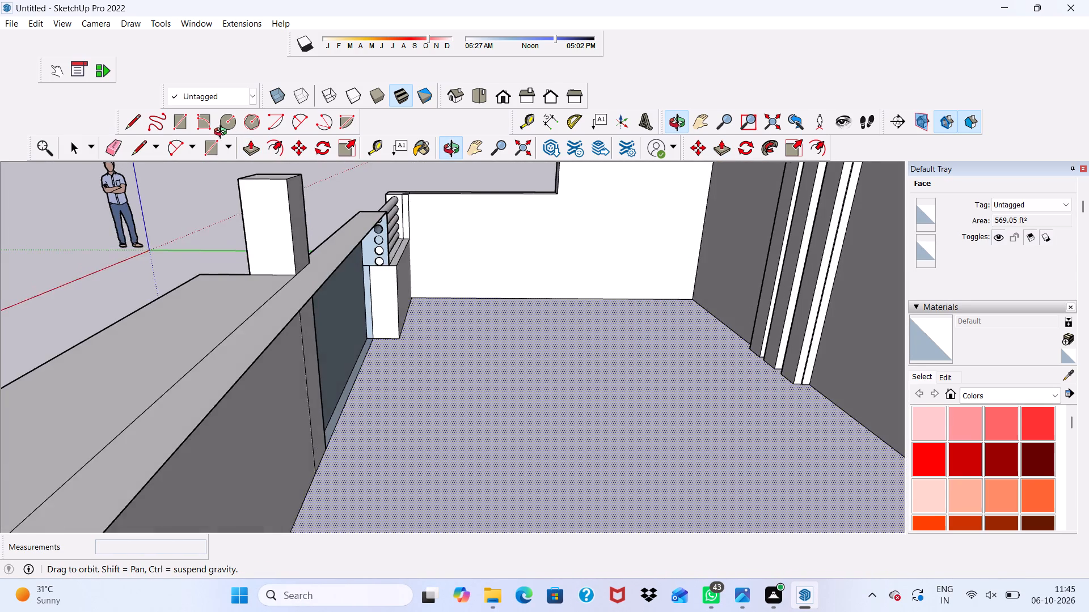
middle_drag(223, 133, 200, 134)
scroll(316, 316, up, 2)
click(308, 299)
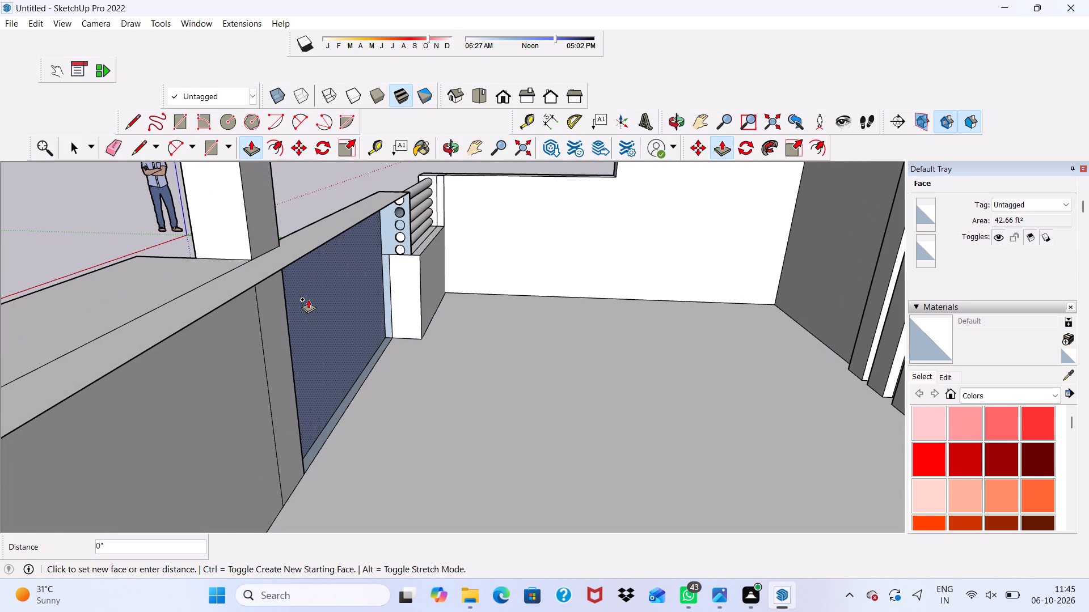
click(316, 298)
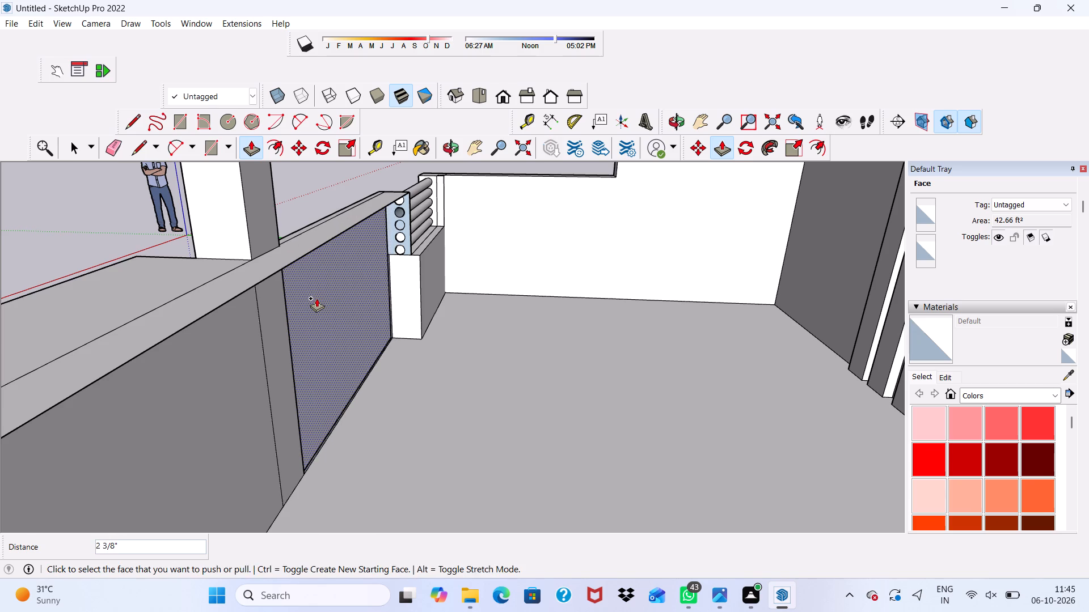
Push the narrow top strip along the back of the plain wall down about 5' 1 7/16".
middle_drag(230, 282, 288, 269)
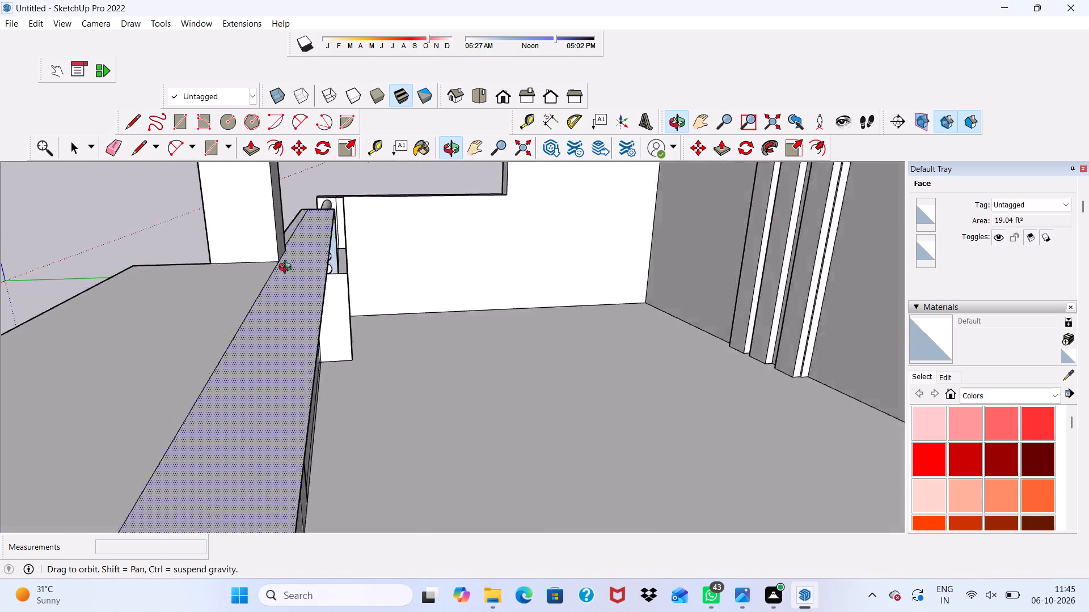
middle_drag(288, 269, 219, 176)
scroll(229, 205, up, 1)
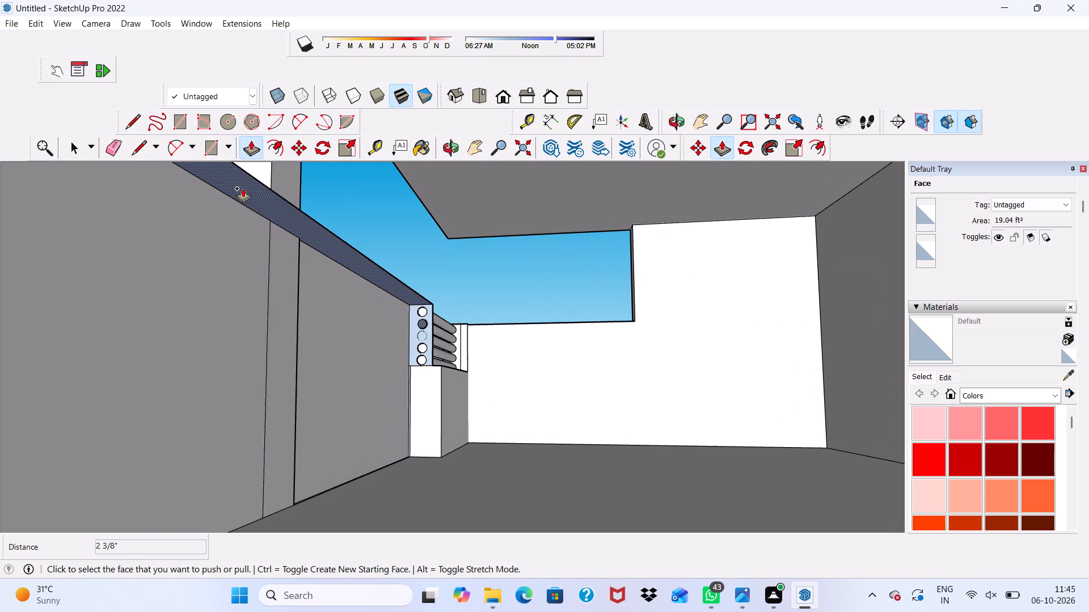
click(243, 188)
scroll(228, 330, down, 5)
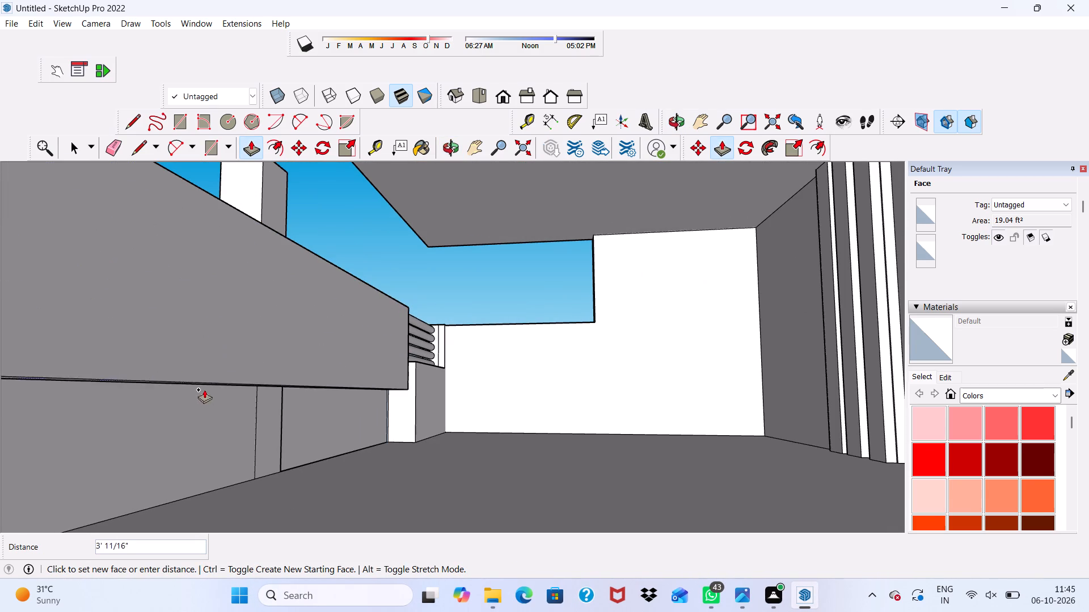
scroll(200, 409, down, 4)
click(221, 478)
scroll(260, 314, down, 3)
middle_drag(272, 314, 572, 374)
scroll(335, 382, up, 4)
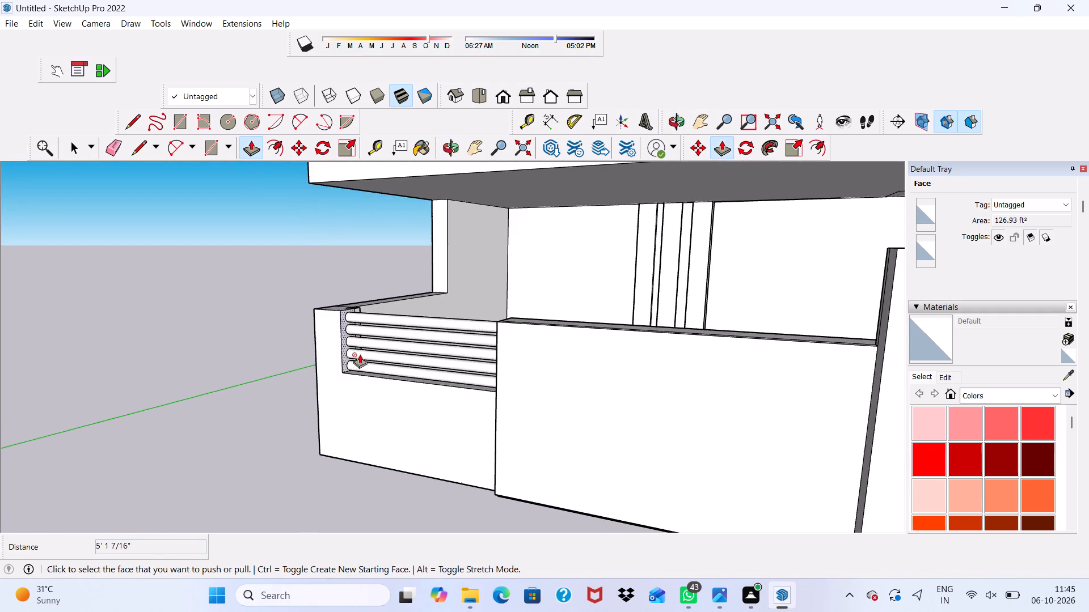
Push the underside of the ledge beneath the louvre panel's slats down 3" to the floor, working from behind the wall.
scroll(361, 355, down, 1)
middle_drag(389, 367, 686, 354)
scroll(451, 357, up, 4)
middle_drag(365, 350, 397, 372)
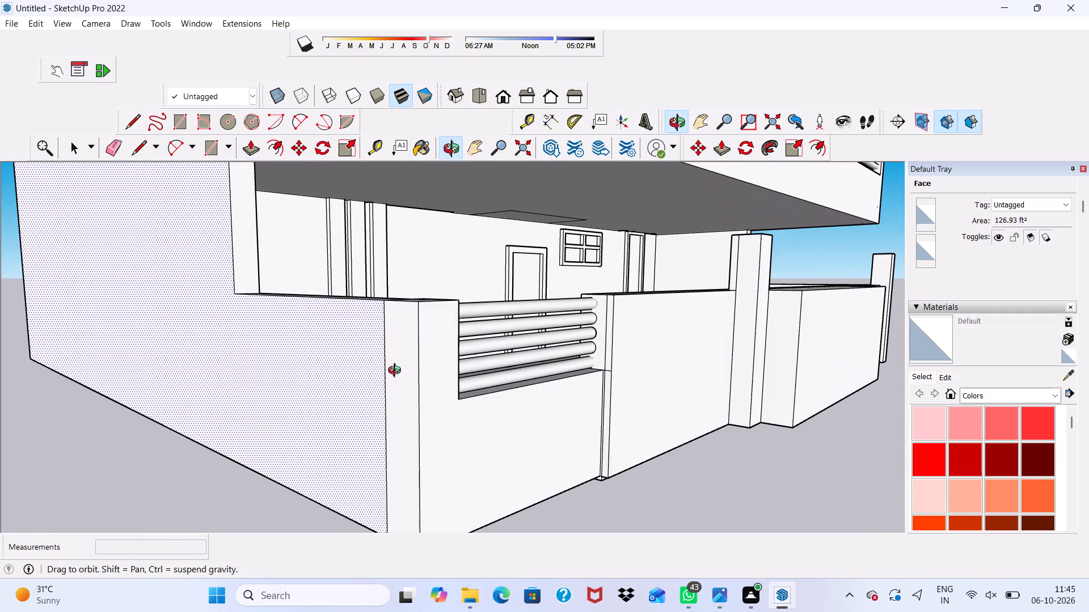
middle_drag(397, 372, 600, 382)
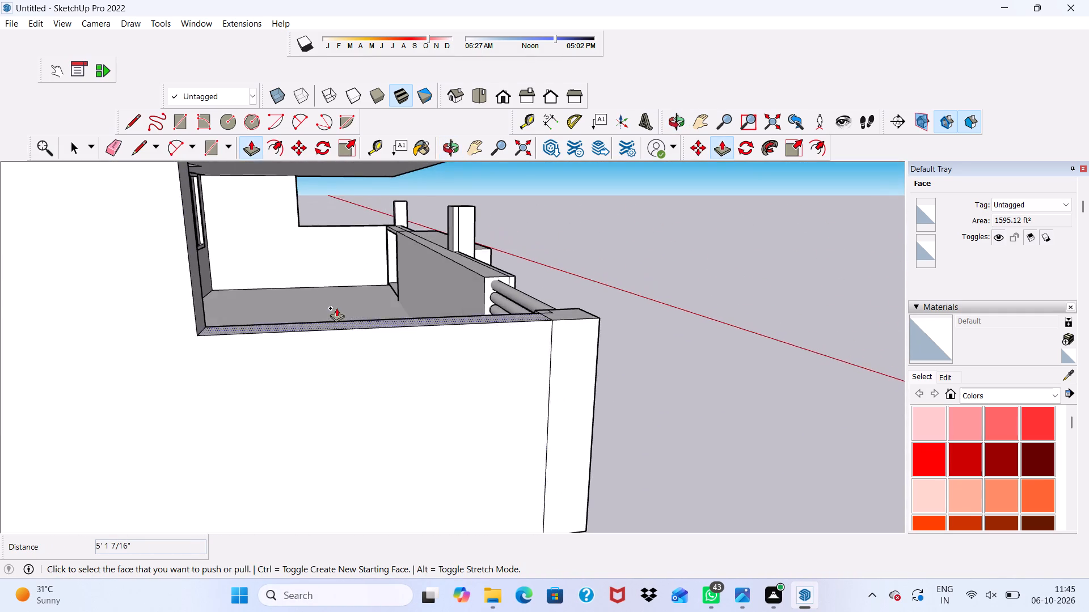
scroll(346, 300, up, 16)
middle_drag(436, 339, 506, 262)
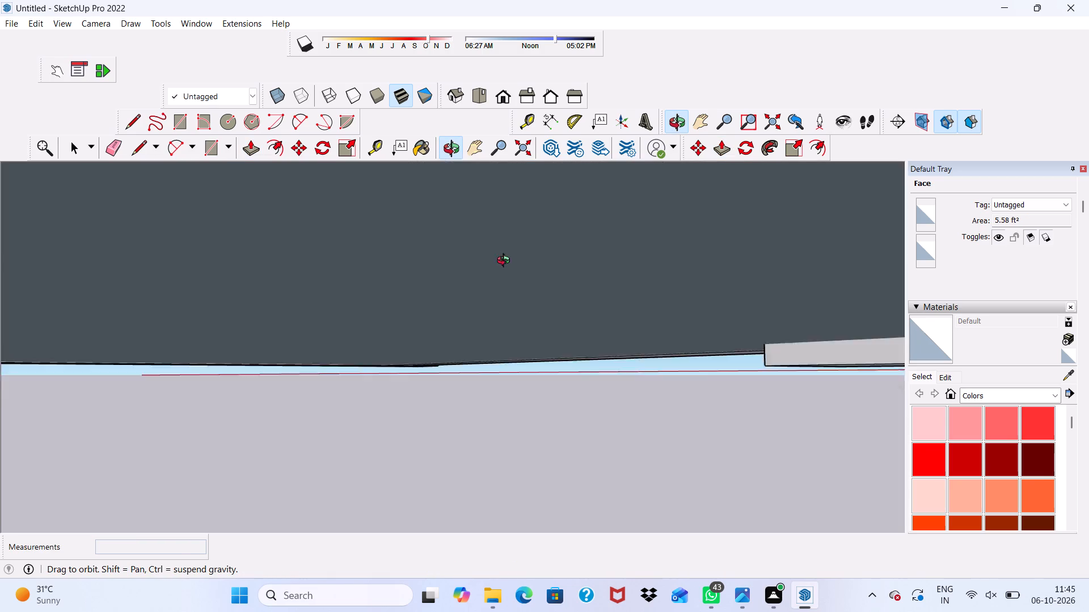
middle_drag(506, 262, 507, 283)
scroll(437, 376, up, 7)
middle_drag(357, 385, 383, 347)
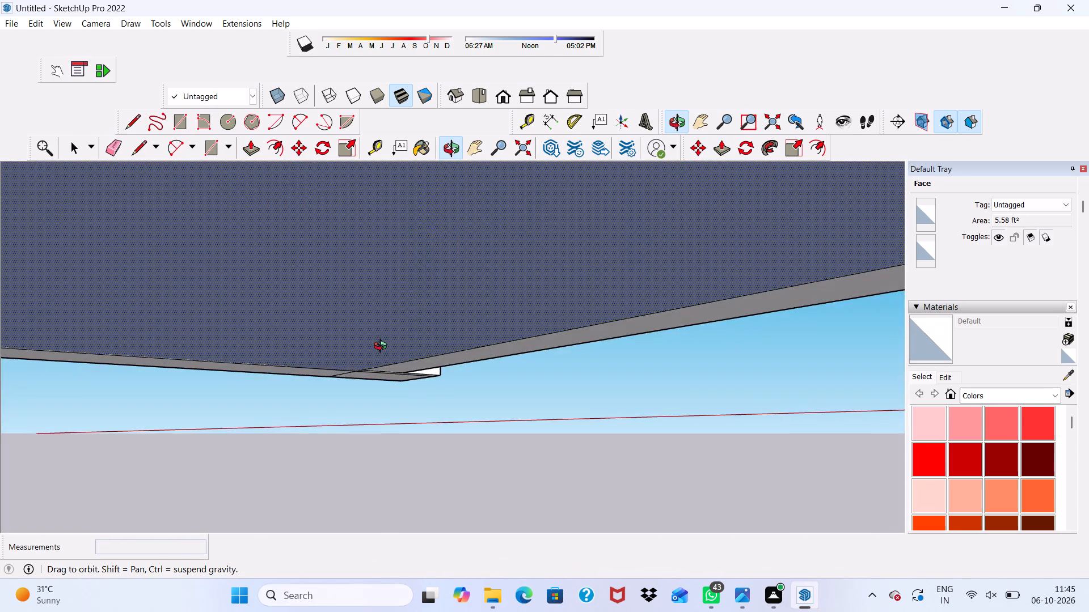
middle_drag(383, 347, 387, 381)
scroll(390, 363, up, 7)
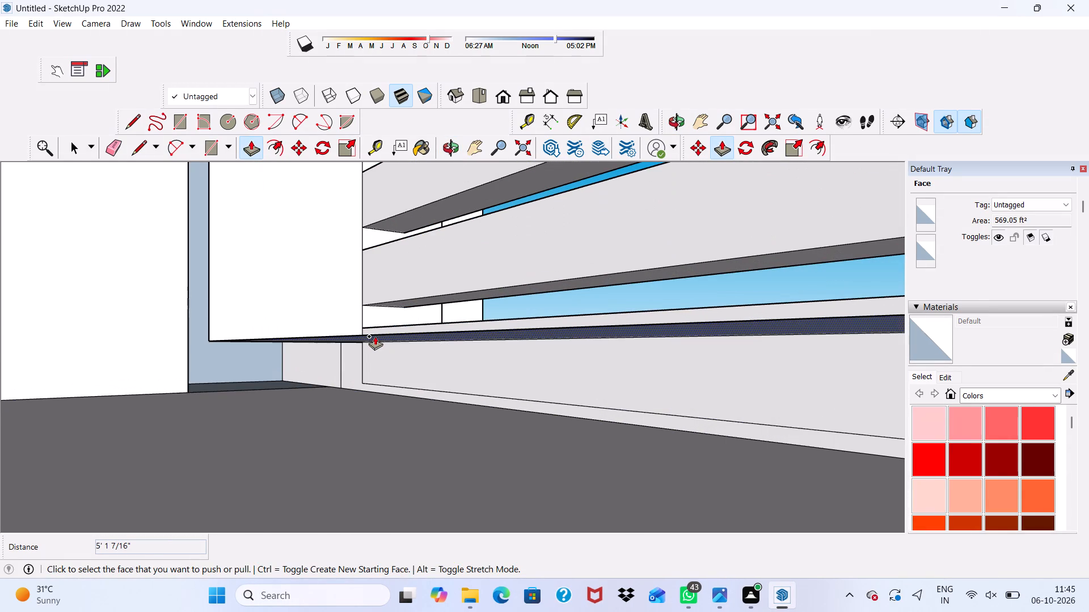
click(375, 336)
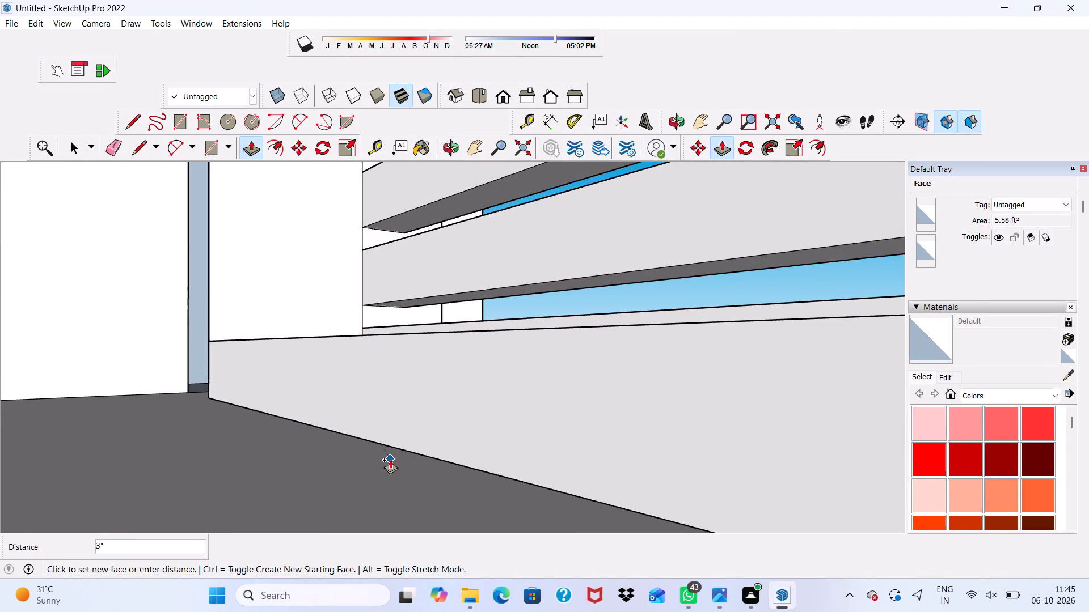
click(390, 460)
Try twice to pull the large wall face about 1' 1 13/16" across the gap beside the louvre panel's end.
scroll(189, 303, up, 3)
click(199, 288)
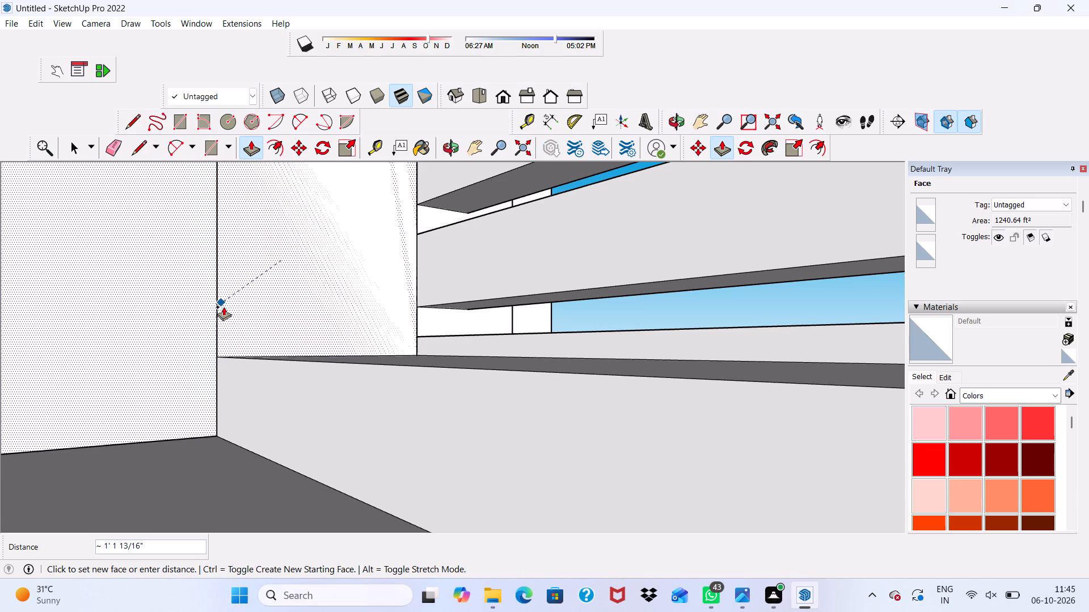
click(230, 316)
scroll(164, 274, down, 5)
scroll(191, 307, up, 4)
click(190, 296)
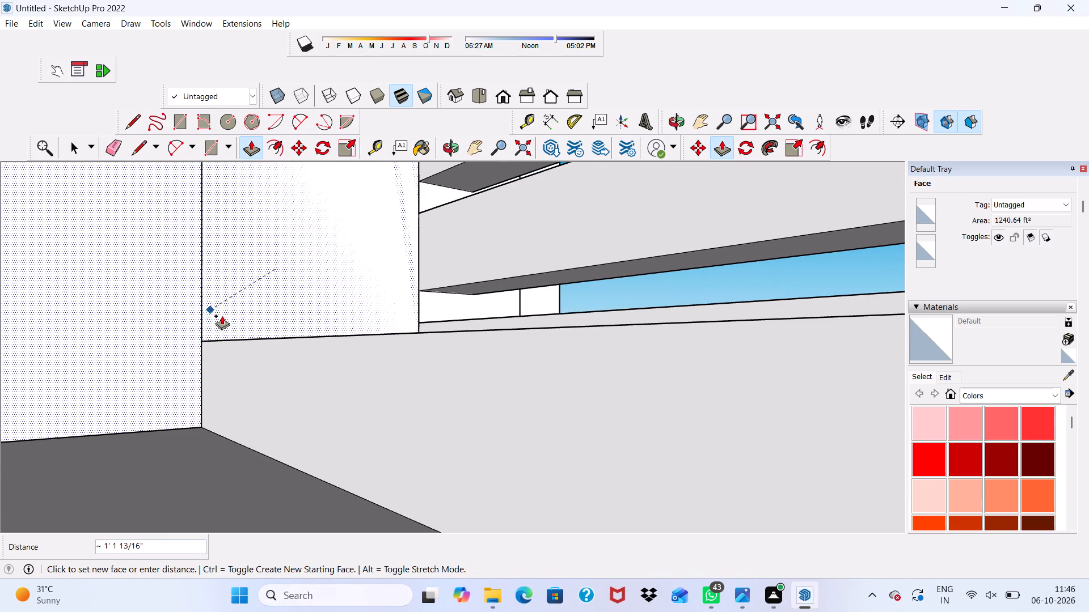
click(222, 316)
Pull the narrow vertical face inside the gap beside the louvre panel out about 6 9/16".
scroll(194, 318, up, 3)
middle_drag(185, 300, 303, 338)
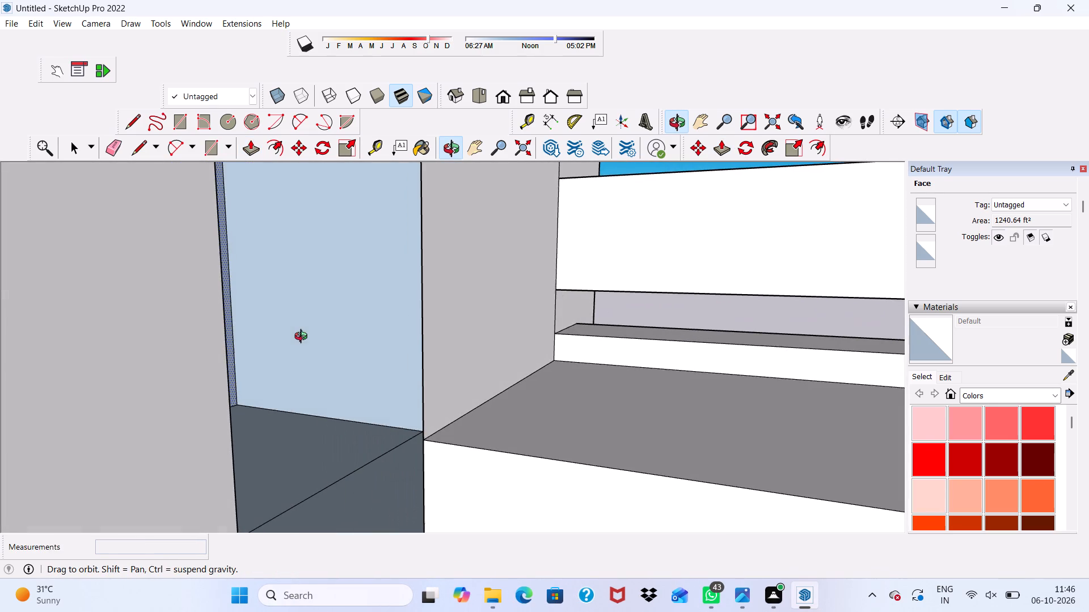
middle_drag(303, 338, 303, 337)
click(345, 306)
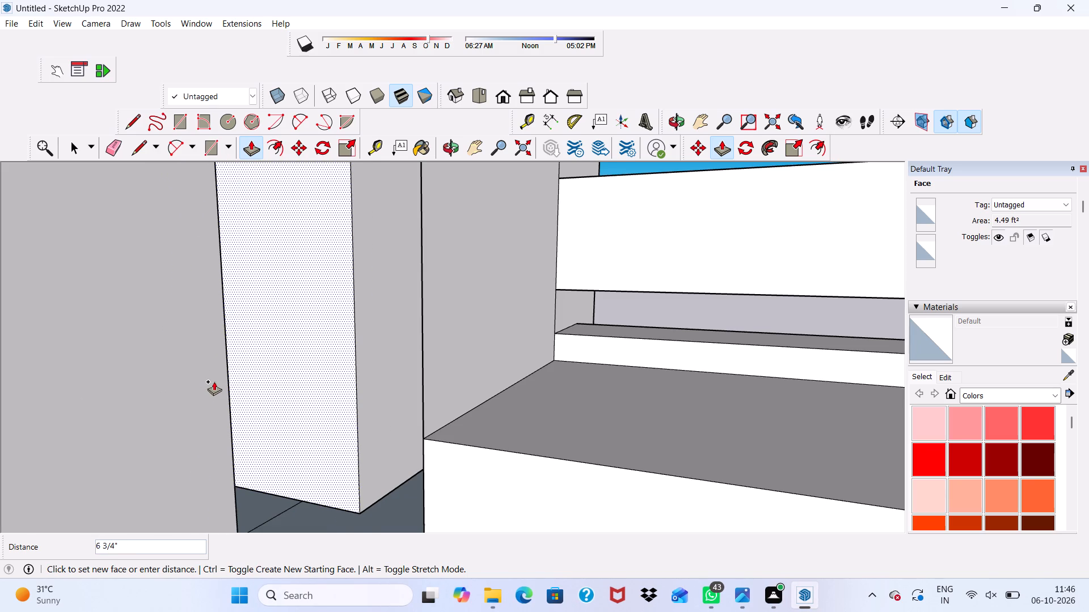
click(219, 379)
Pull the louvre panel's narrow end face 7" across the remaining gap to the adjoining wall.
scroll(286, 447, up, 1)
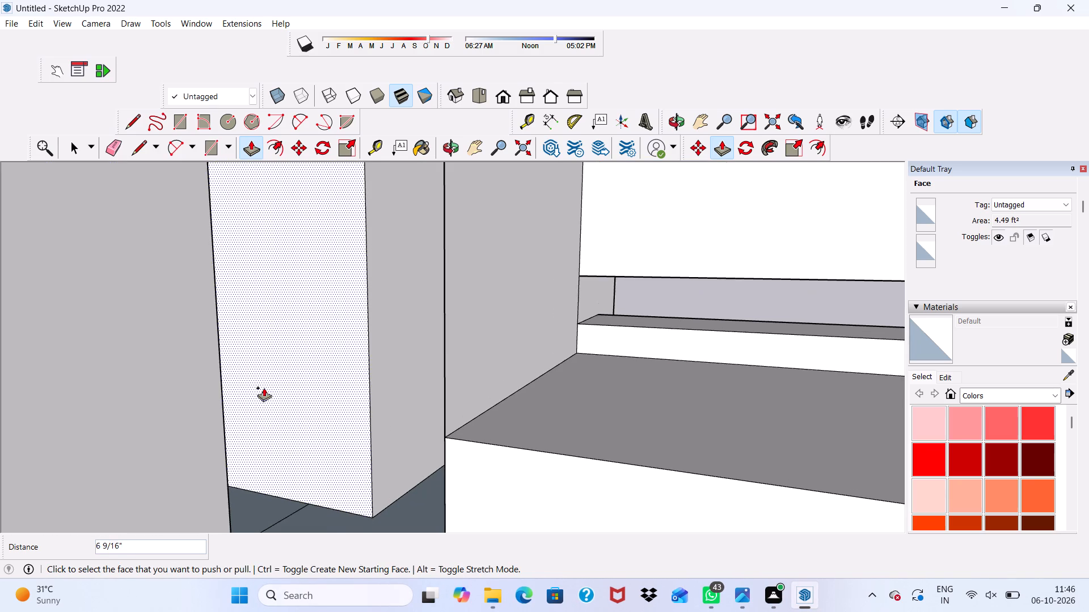
scroll(262, 382, down, 8)
middle_drag(279, 405, 316, 404)
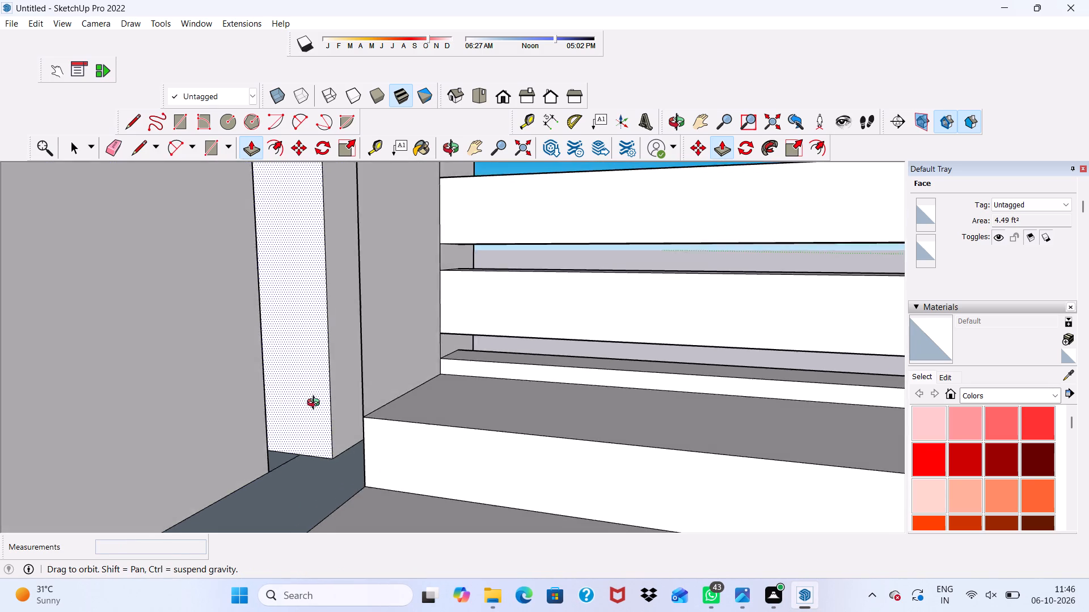
middle_drag(316, 404, 393, 402)
scroll(427, 347, up, 3)
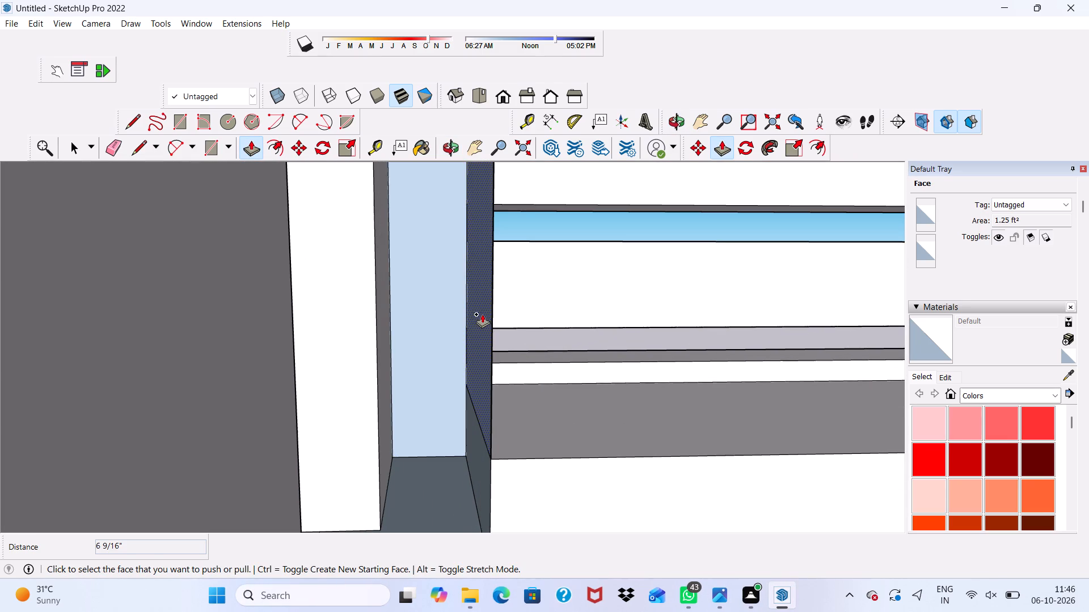
click(472, 320)
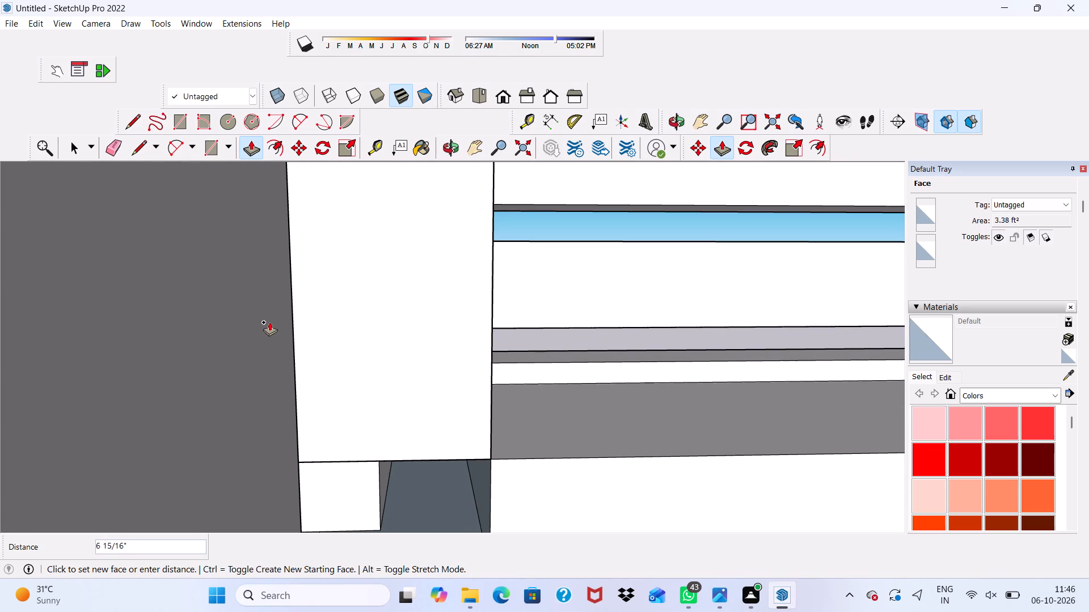
click(266, 324)
Raise the sunken floor strip beside the louvre panel 3", level with the top of the panel's base ledge.
scroll(177, 259, down, 4)
middle_drag(251, 318, 297, 265)
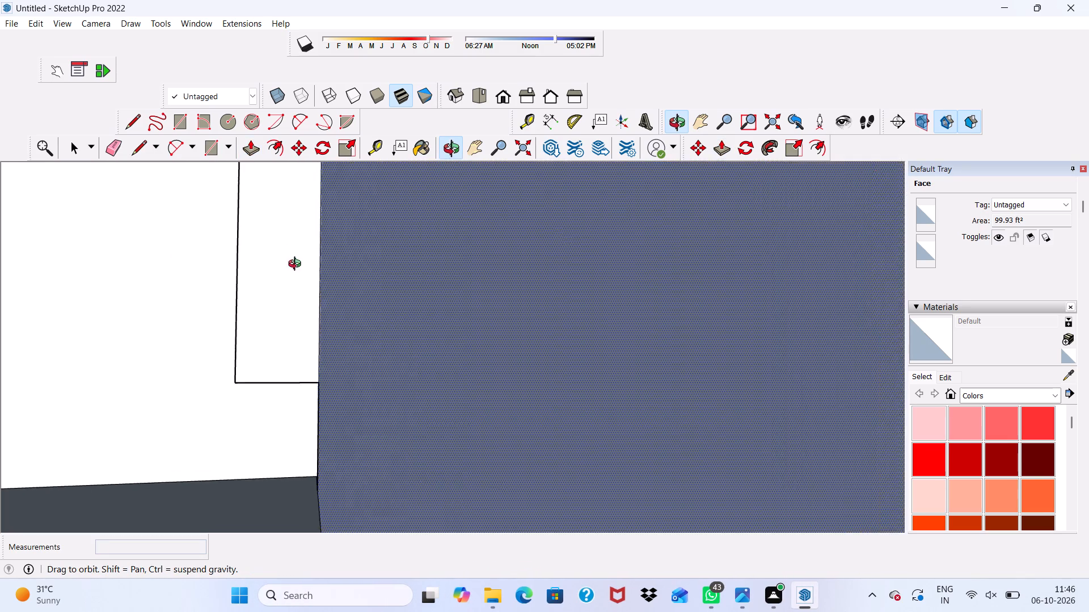
middle_drag(297, 265, 207, 257)
scroll(364, 468, down, 1)
scroll(364, 468, up, 4)
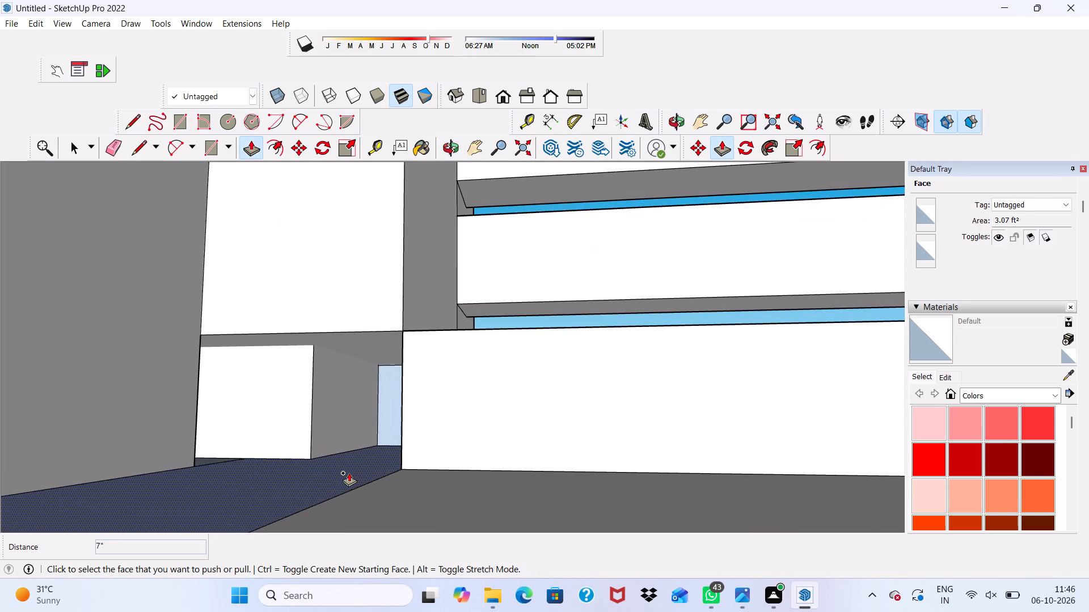
click(349, 473)
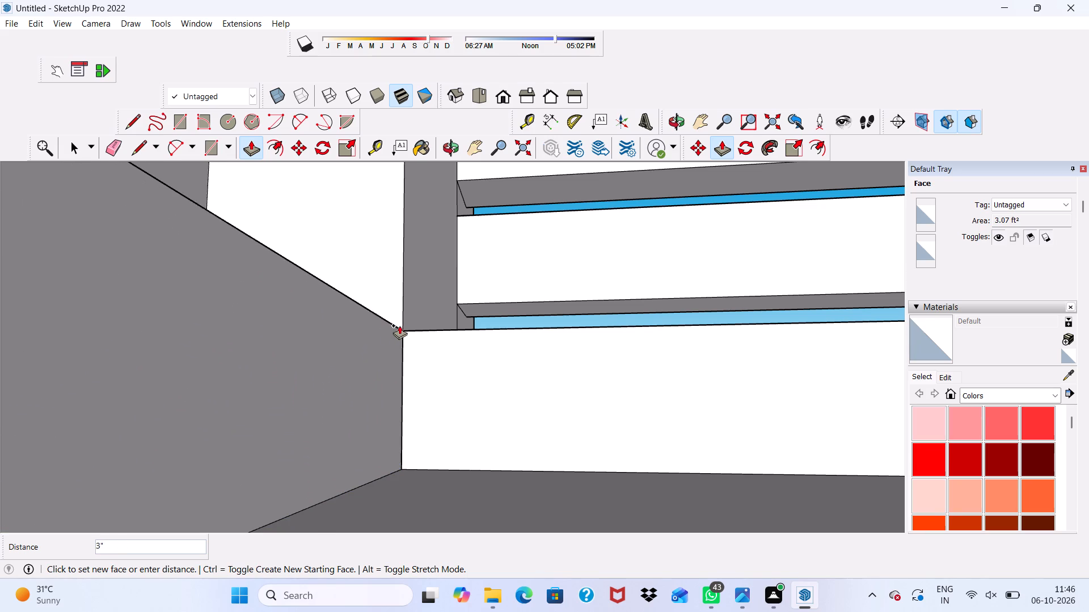
scroll(403, 324, up, 1)
click(403, 324)
Extend the small end face of the raised 3" base strip about 7' 11 5/16" along the side wall to the house wall's corner.
scroll(299, 333, down, 2)
middle_drag(299, 333, 261, 448)
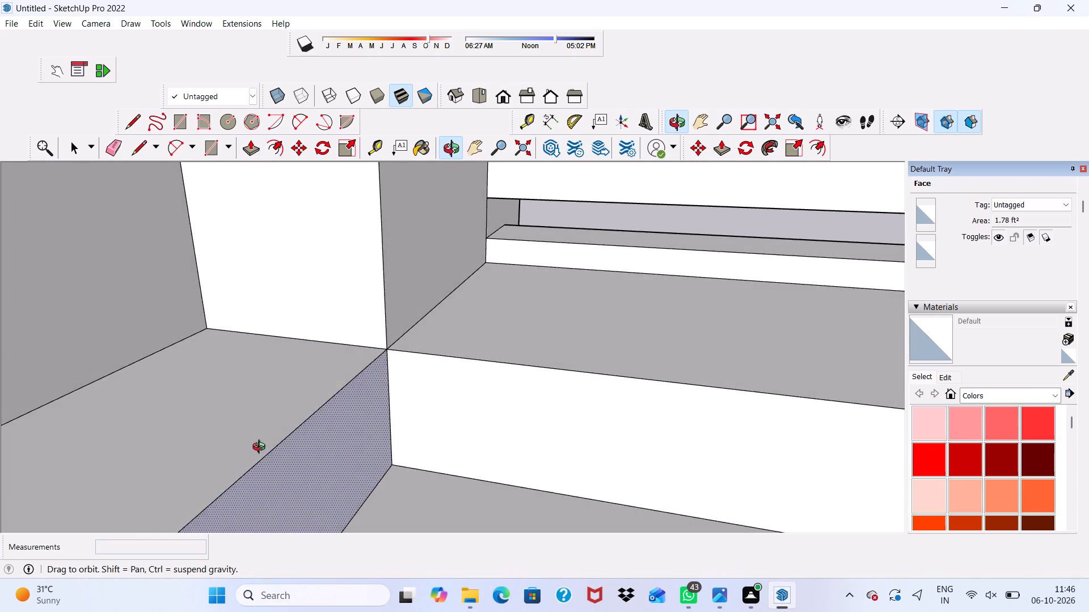
middle_drag(261, 448, 209, 436)
scroll(3, 317, down, 20)
scroll(3, 317, down, 4)
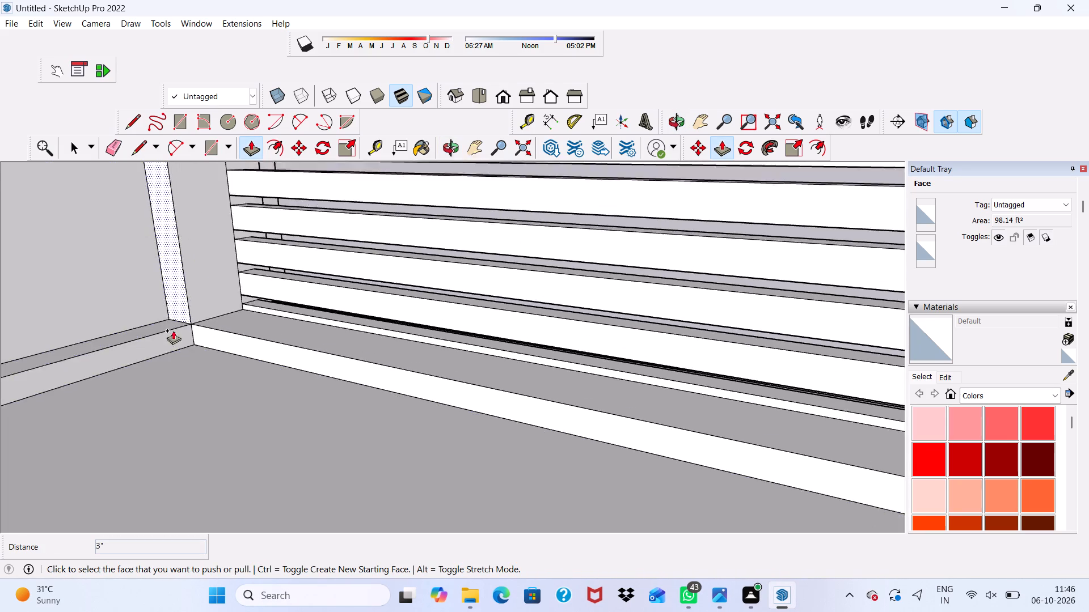
scroll(173, 330, down, 7)
scroll(206, 326, up, 1)
scroll(209, 340, down, 1)
scroll(218, 356, up, 1)
scroll(243, 345, down, 4)
middle_drag(280, 387, 108, 397)
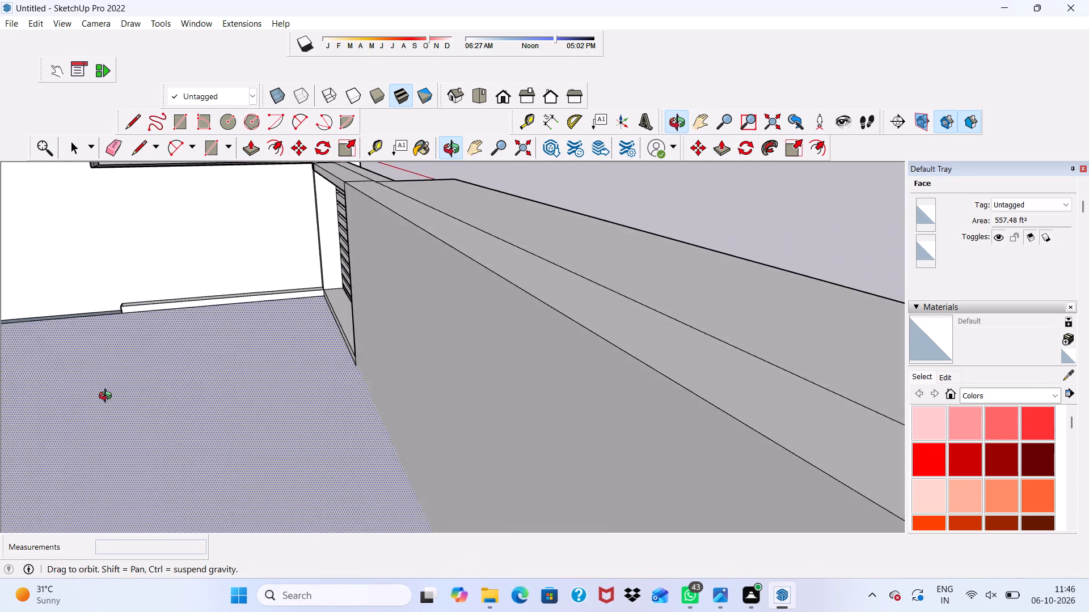
middle_drag(108, 397, 15, 428)
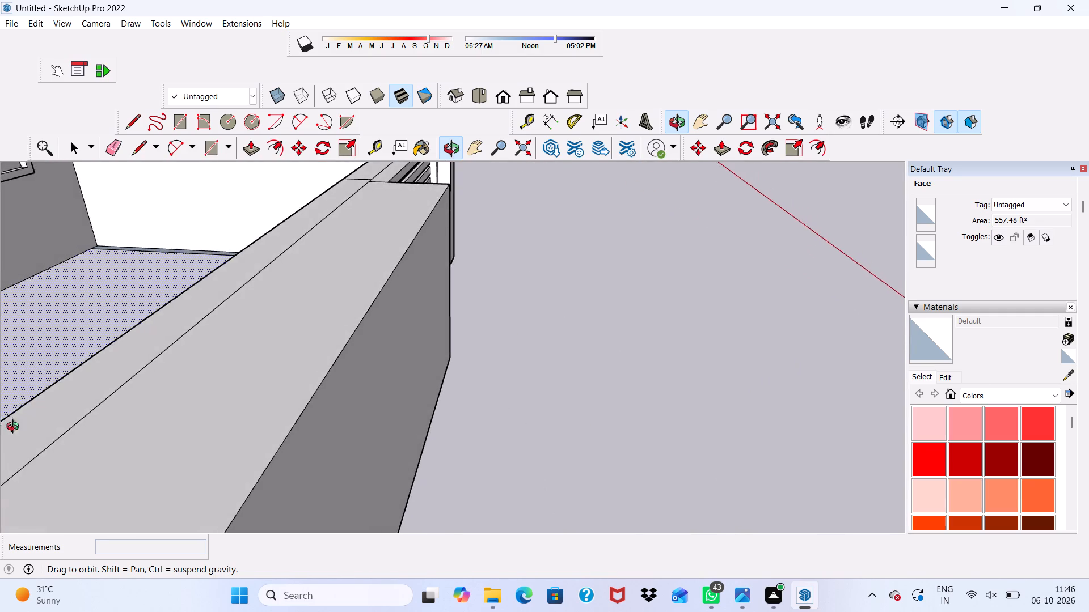
middle_drag(15, 428, 67, 431)
scroll(129, 256, up, 18)
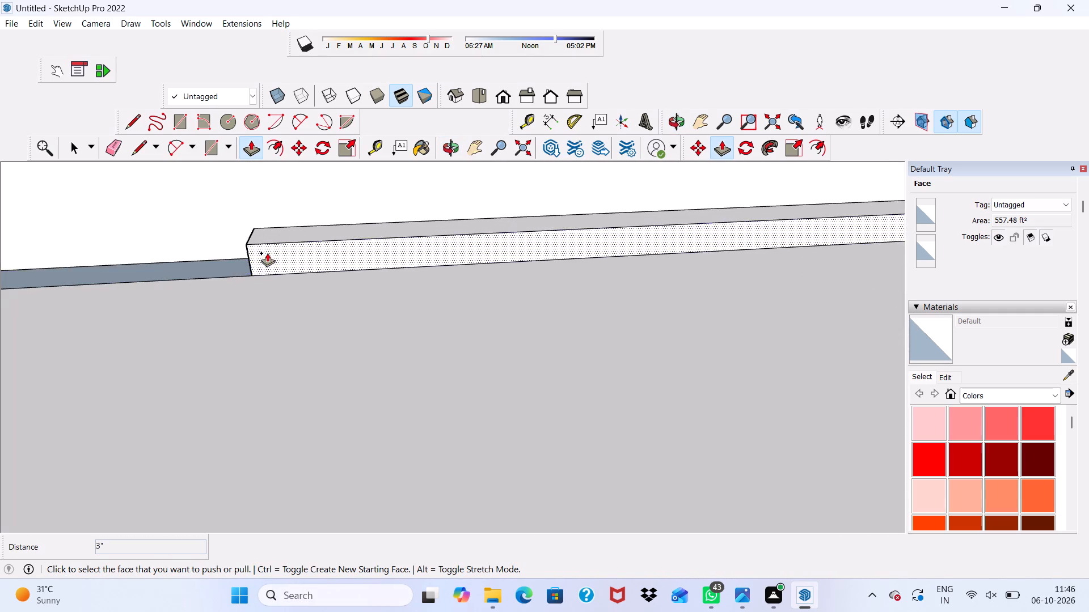
middle_drag(247, 266, 382, 270)
scroll(233, 333, up, 3)
click(220, 300)
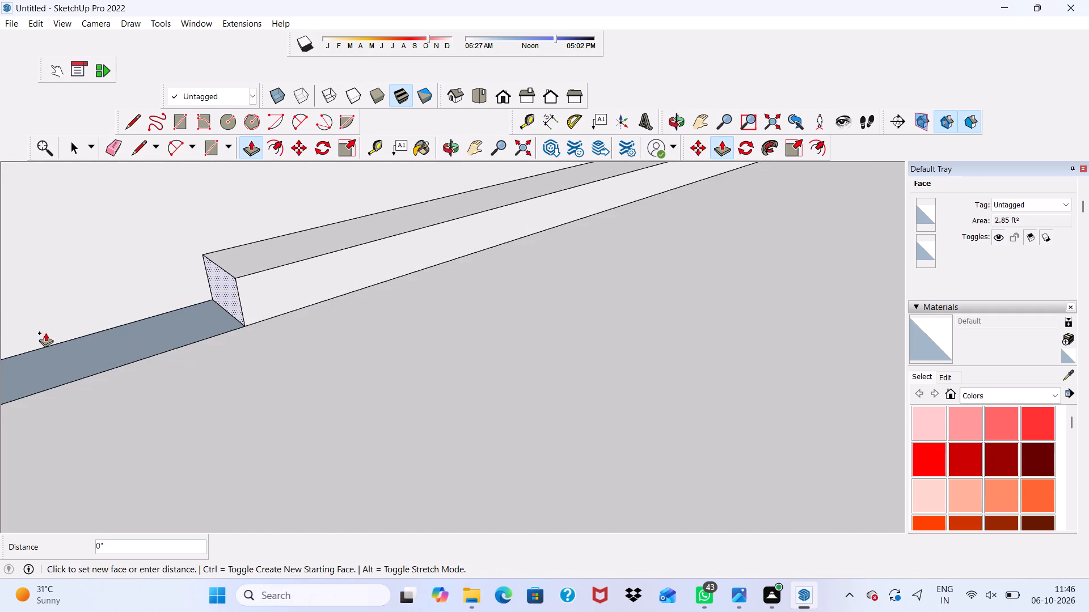
scroll(40, 335, down, 15)
scroll(109, 297, up, 1)
scroll(111, 301, down, 19)
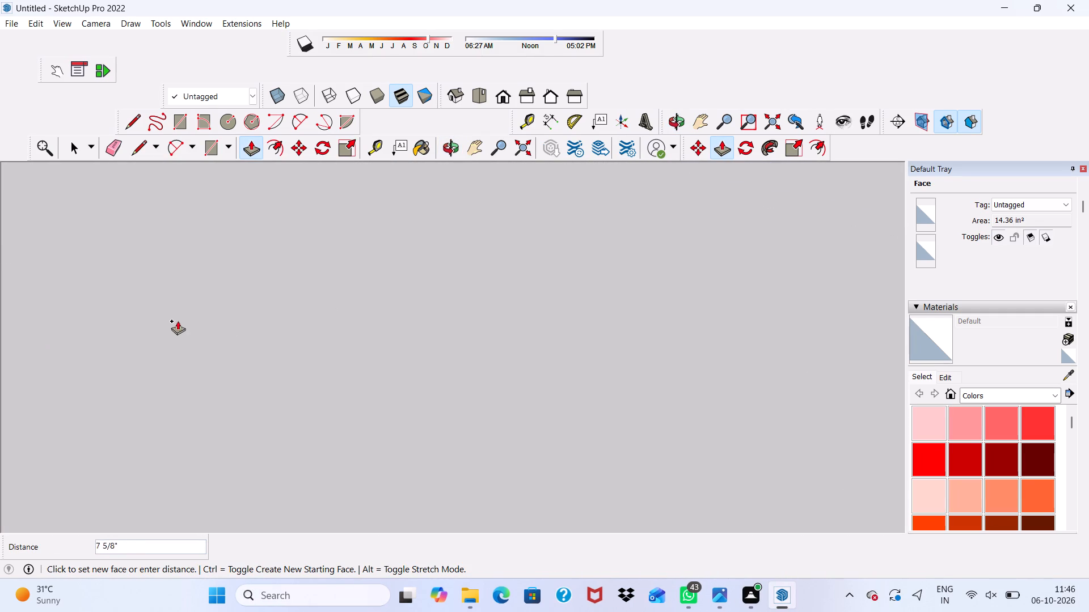
scroll(178, 321, down, 9)
scroll(104, 289, up, 1)
scroll(90, 299, down, 7)
scroll(136, 326, up, 1)
scroll(137, 334, down, 8)
scroll(52, 342, up, 1)
scroll(41, 351, down, 8)
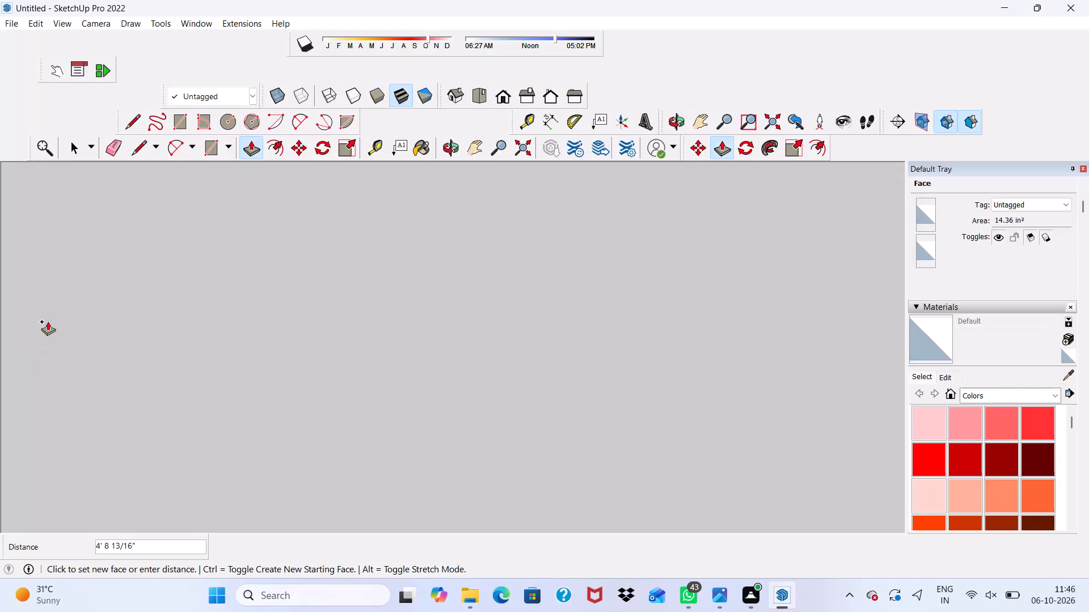
scroll(37, 312, down, 20)
scroll(37, 312, down, 9)
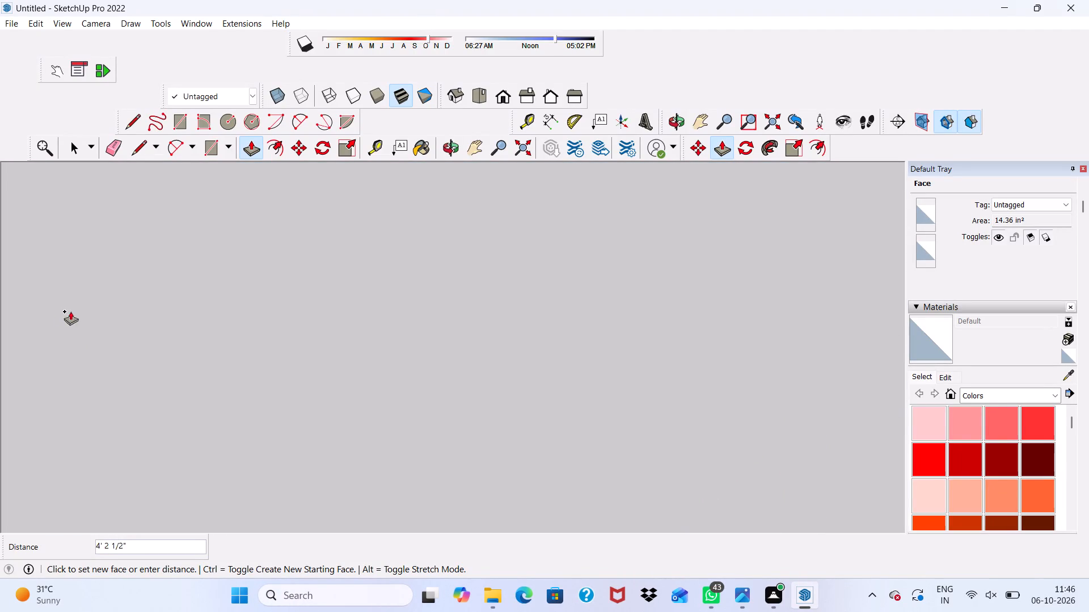
scroll(70, 311, down, 10)
scroll(0, 330, up, 2)
scroll(0, 333, down, 15)
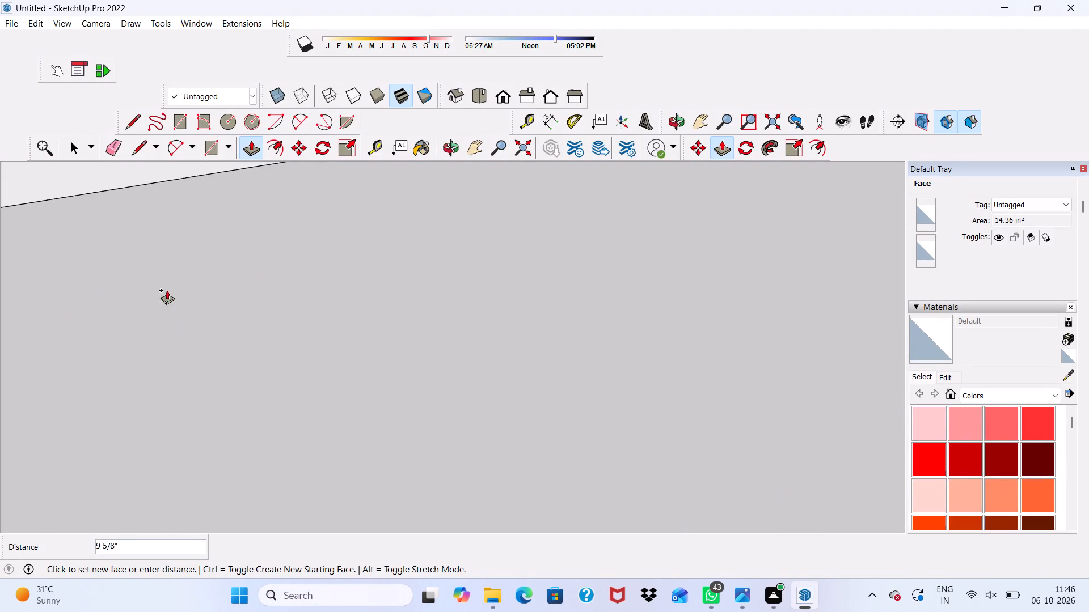
scroll(167, 290, down, 2)
scroll(141, 325, up, 1)
scroll(150, 297, down, 20)
scroll(49, 306, up, 1)
scroll(44, 308, down, 8)
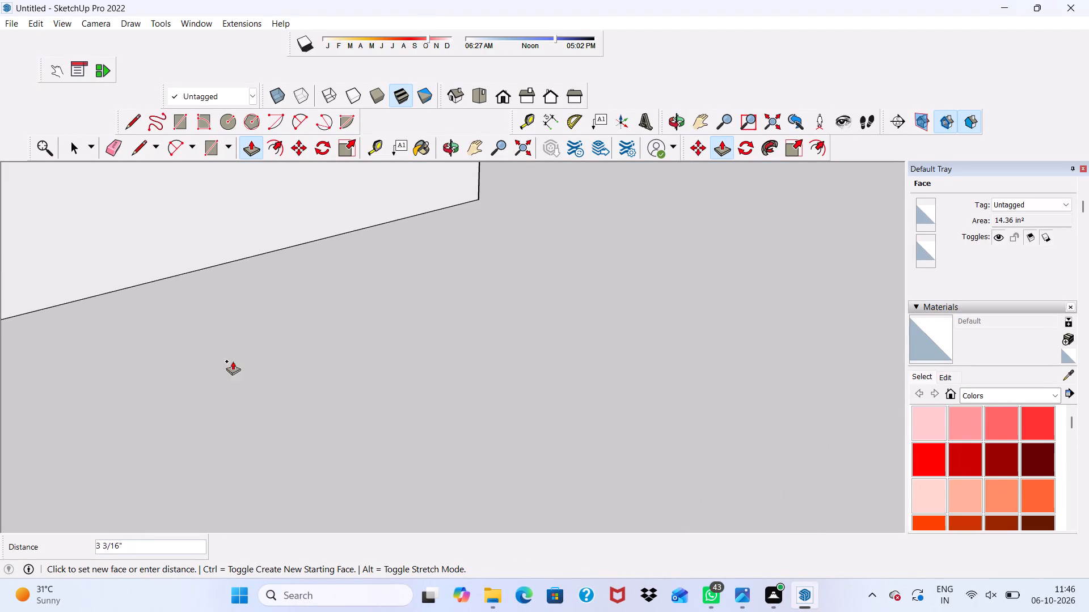
scroll(233, 361, down, 16)
scroll(172, 325, down, 2)
scroll(152, 366, up, 1)
scroll(152, 371, down, 13)
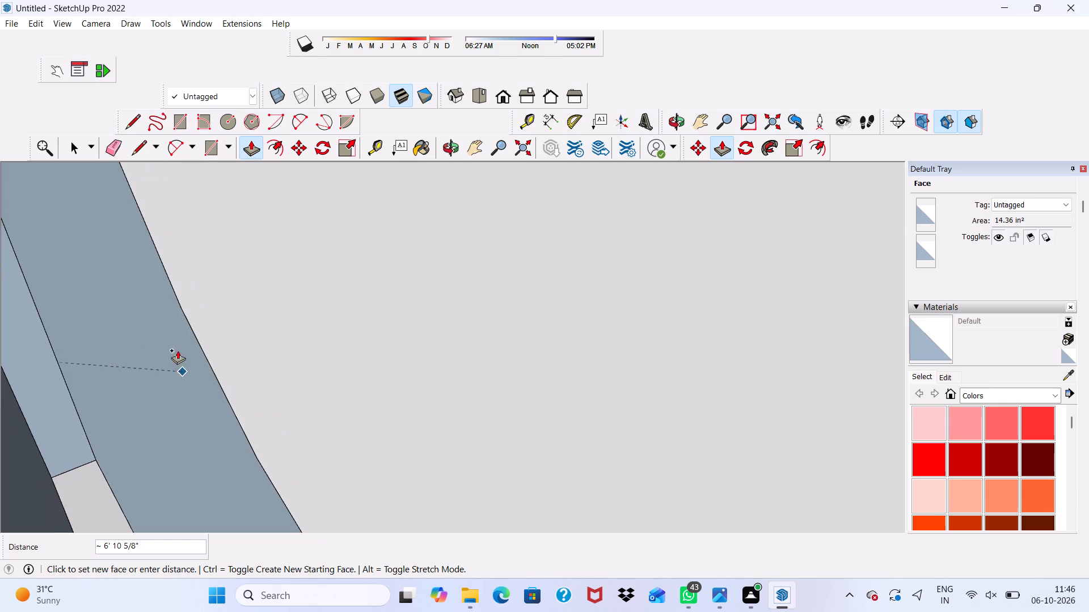
scroll(178, 350, down, 18)
scroll(24, 367, down, 10)
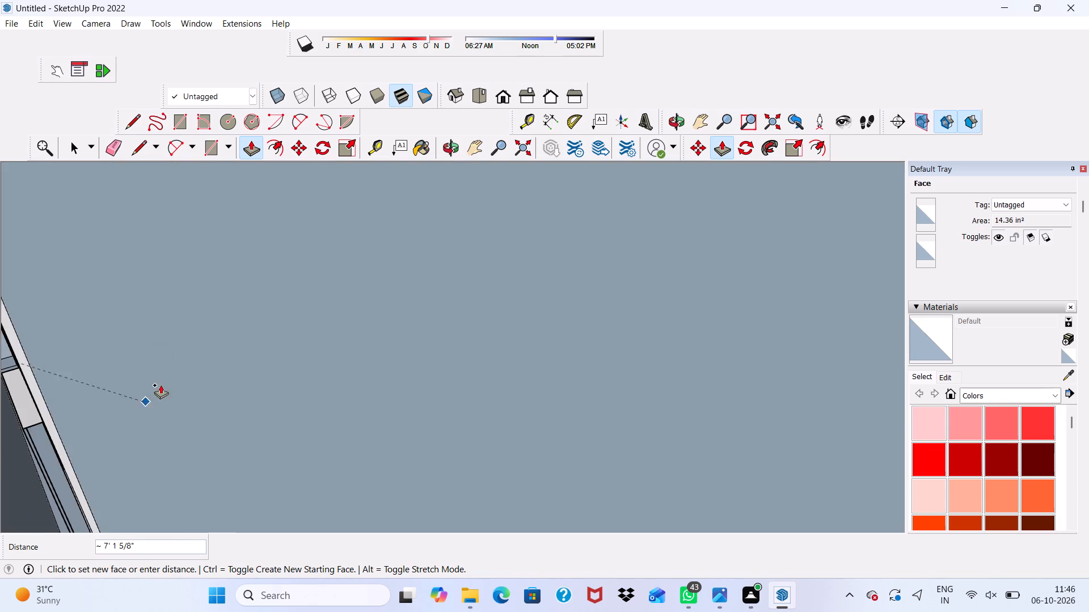
scroll(107, 371, down, 6)
scroll(34, 385, up, 1)
scroll(30, 393, down, 3)
scroll(0, 369, up, 1)
scroll(0, 379, down, 16)
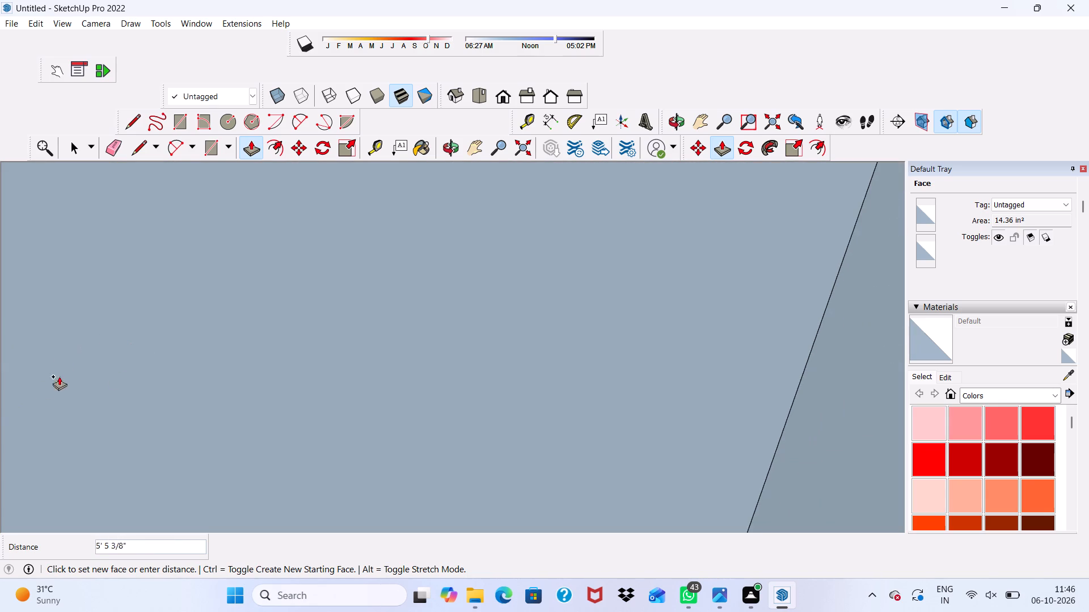
scroll(59, 376, down, 5)
click(504, 93)
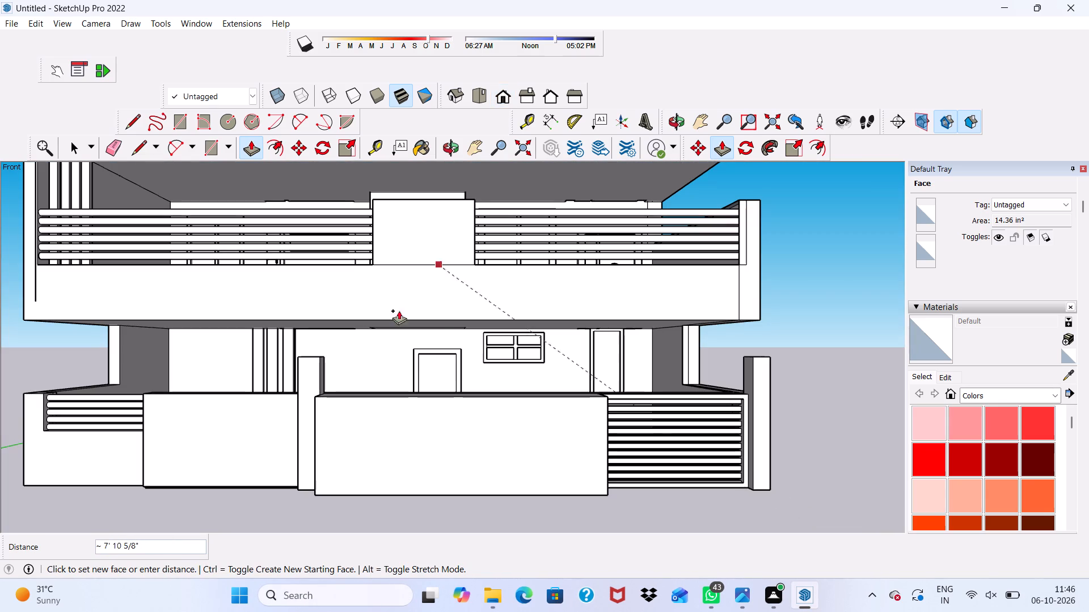
scroll(657, 358, up, 5)
middle_drag(655, 369, 625, 438)
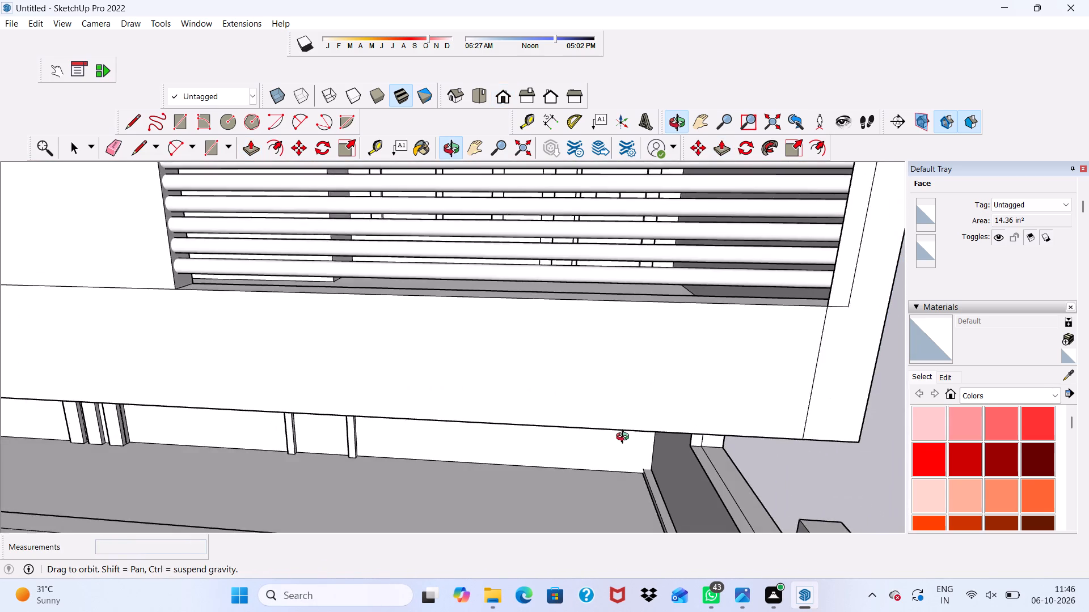
middle_drag(625, 438, 625, 434)
scroll(641, 470, up, 7)
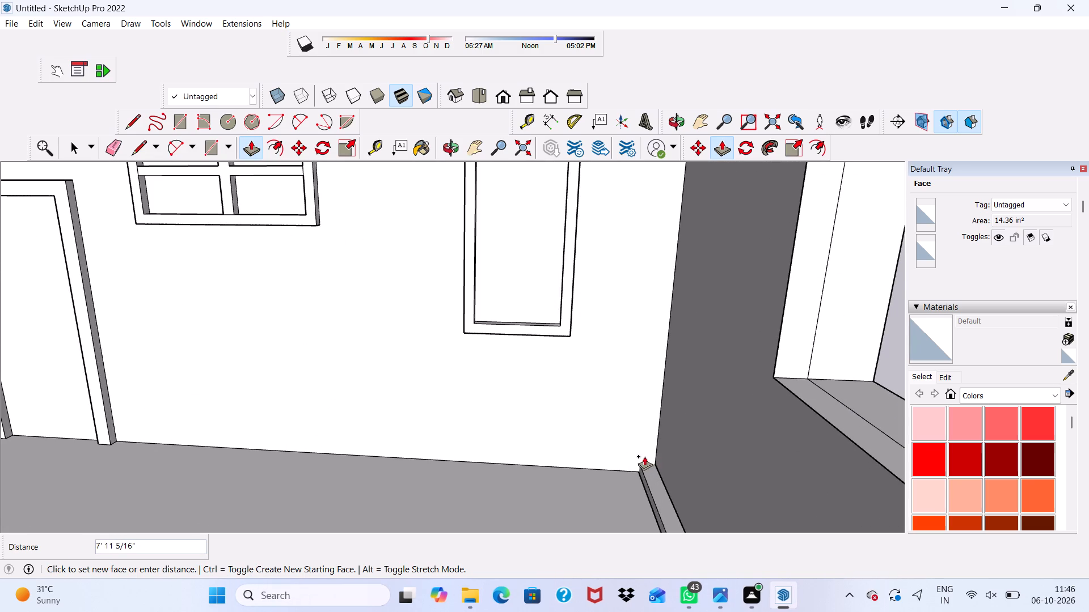
click(642, 456)
key(space)
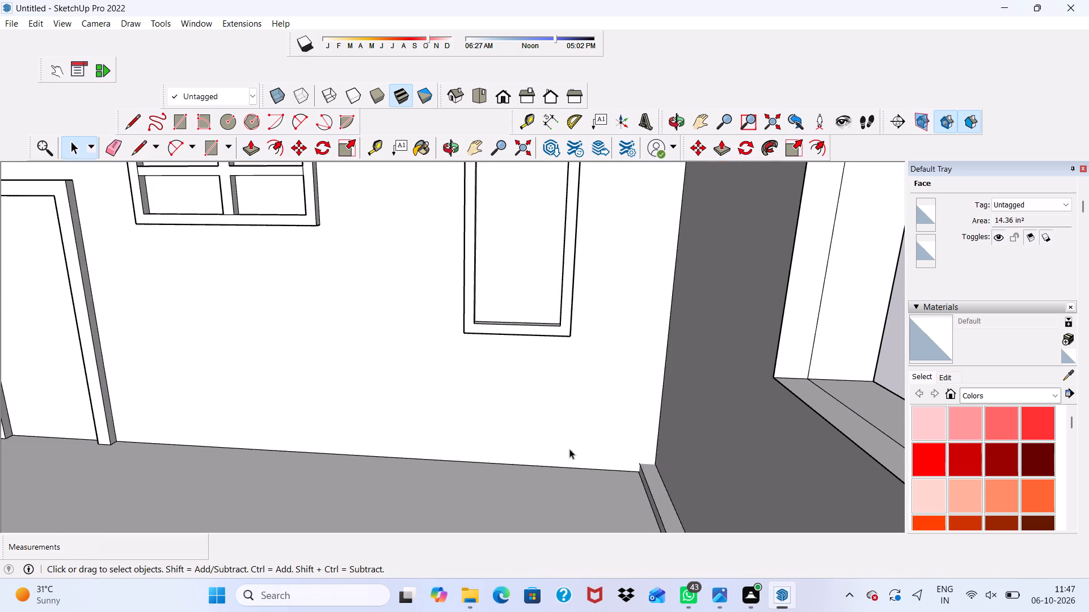
Erase the two seam edges across the base strip's top and front where its extension along the side wall begins.
scroll(554, 449, down, 4)
middle_drag(554, 449, 733, 432)
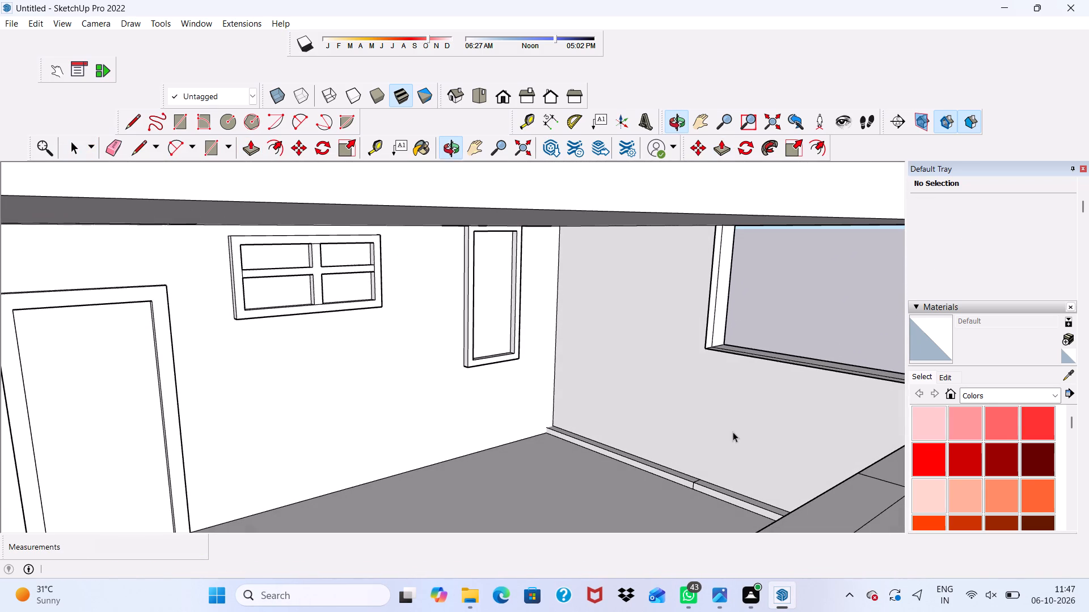
click(111, 144)
scroll(538, 466, up, 2)
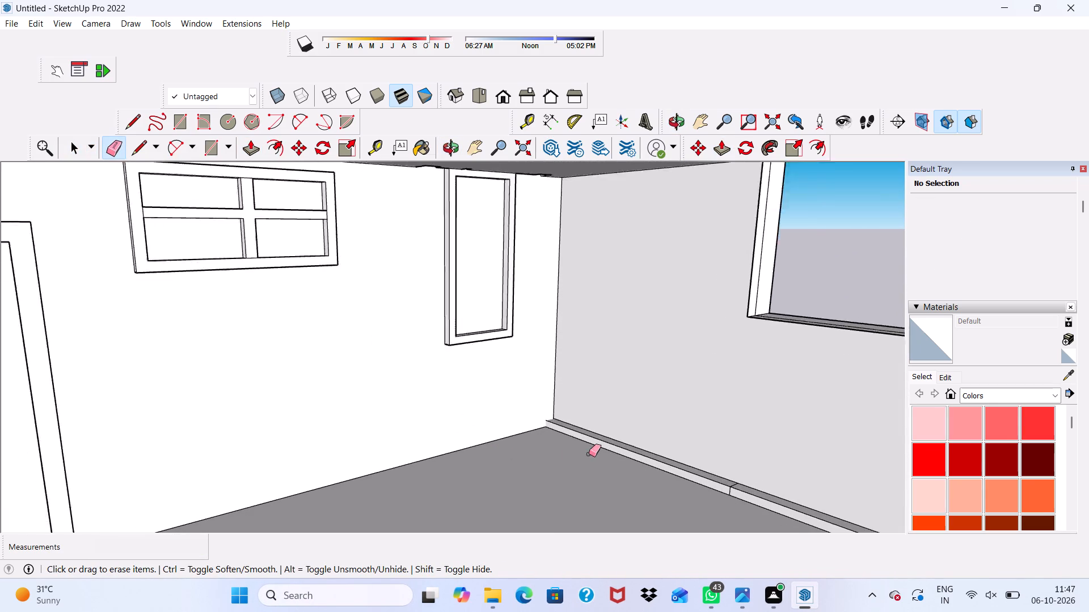
scroll(589, 454, up, 3)
scroll(777, 457, up, 3)
drag(799, 514, 799, 512)
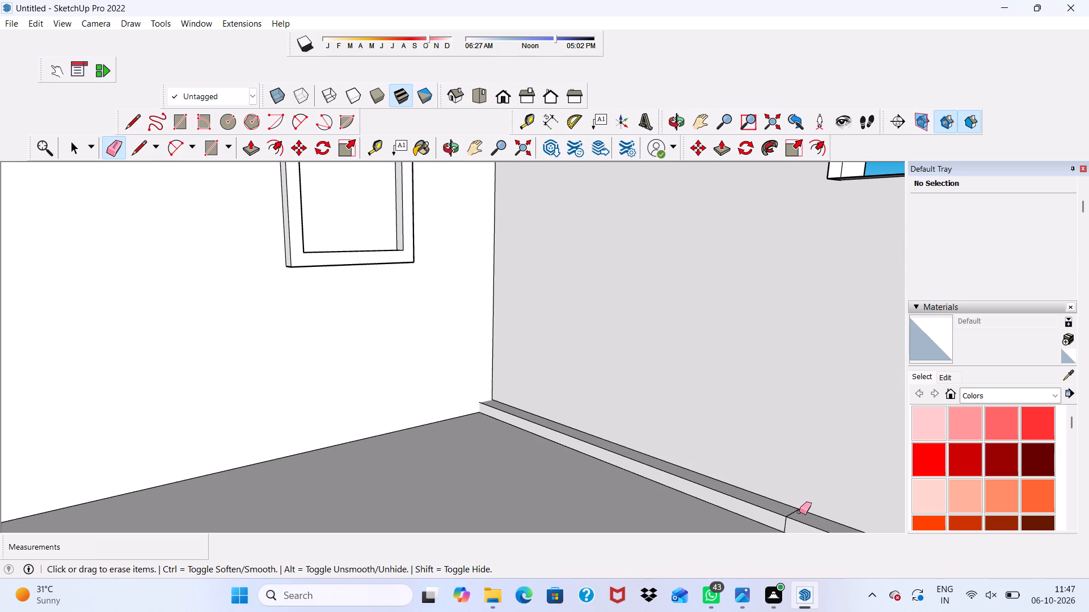
drag(799, 512, 799, 505)
key(ctrl+z)
ctrl+scroll(754, 509, up, 8)
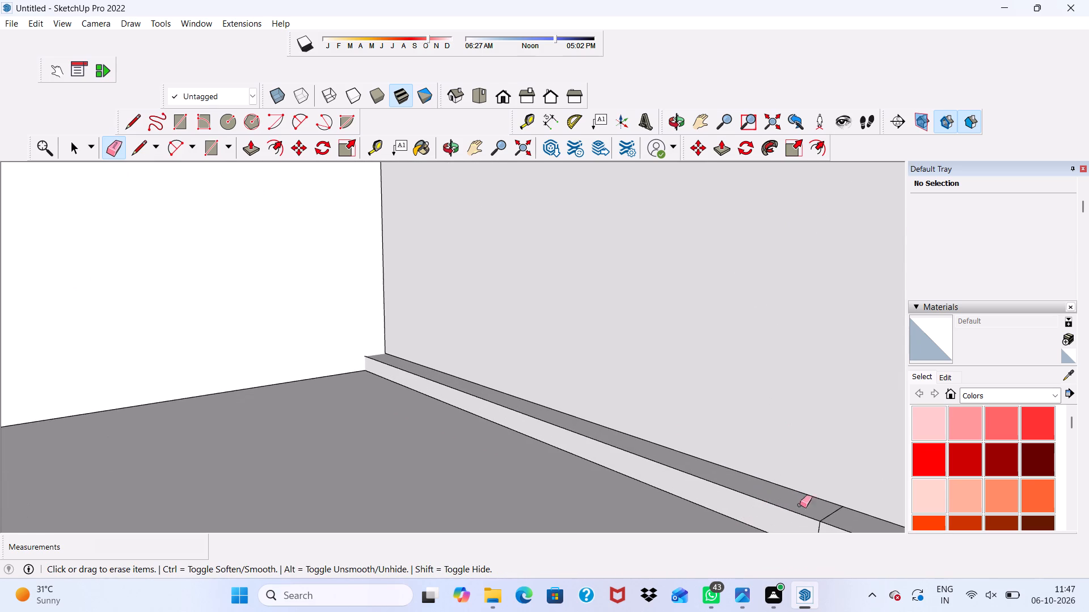
drag(832, 507, 850, 534)
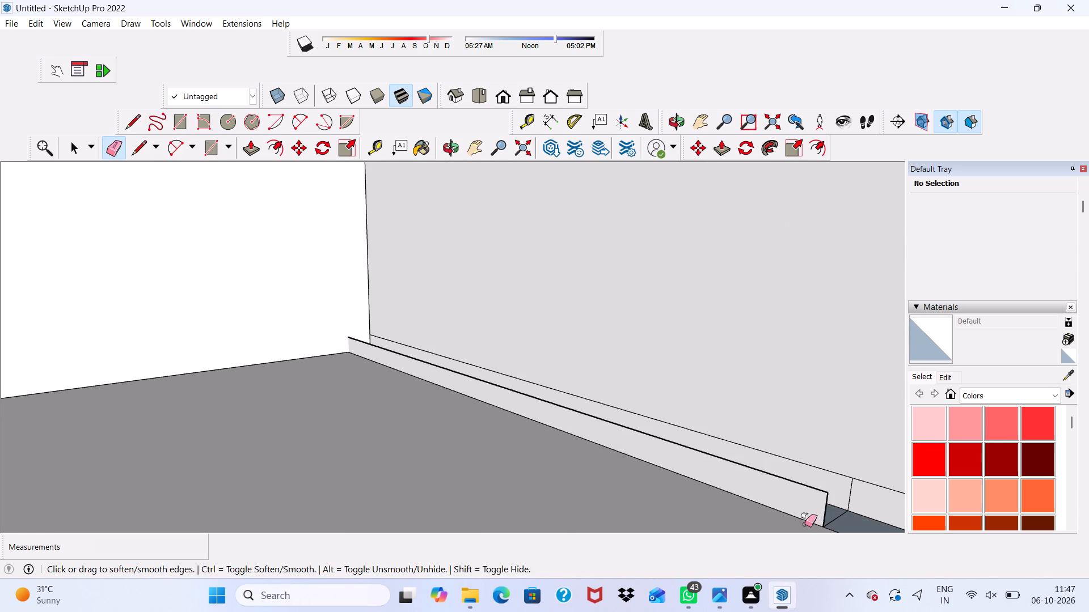
key(ctrl+z)
ctrl+scroll(805, 525, up, 3)
scroll(830, 490, up, 1)
click(855, 467)
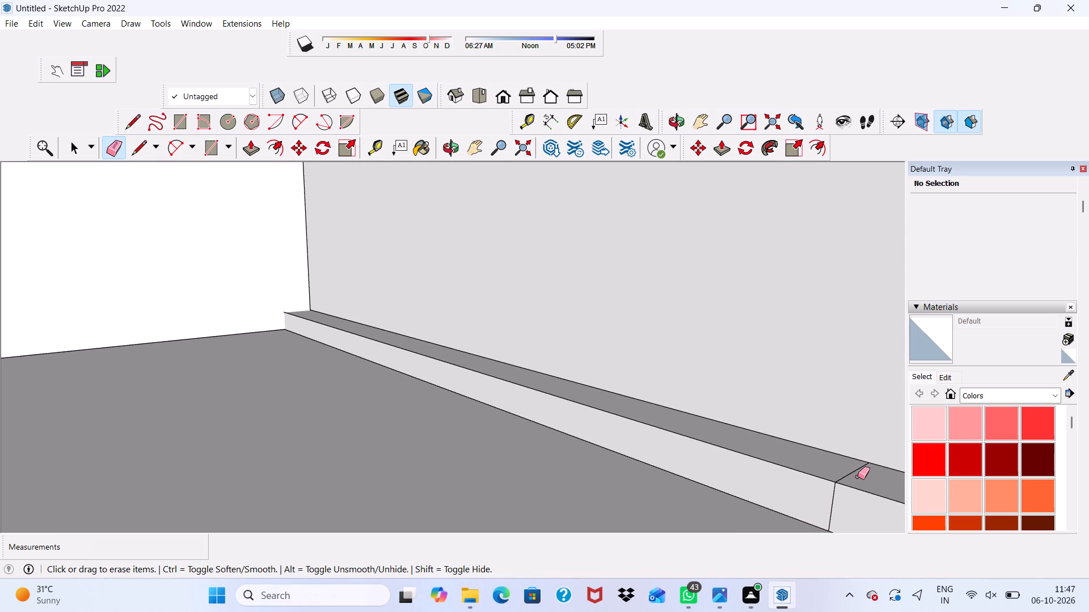
click(858, 471)
click(832, 507)
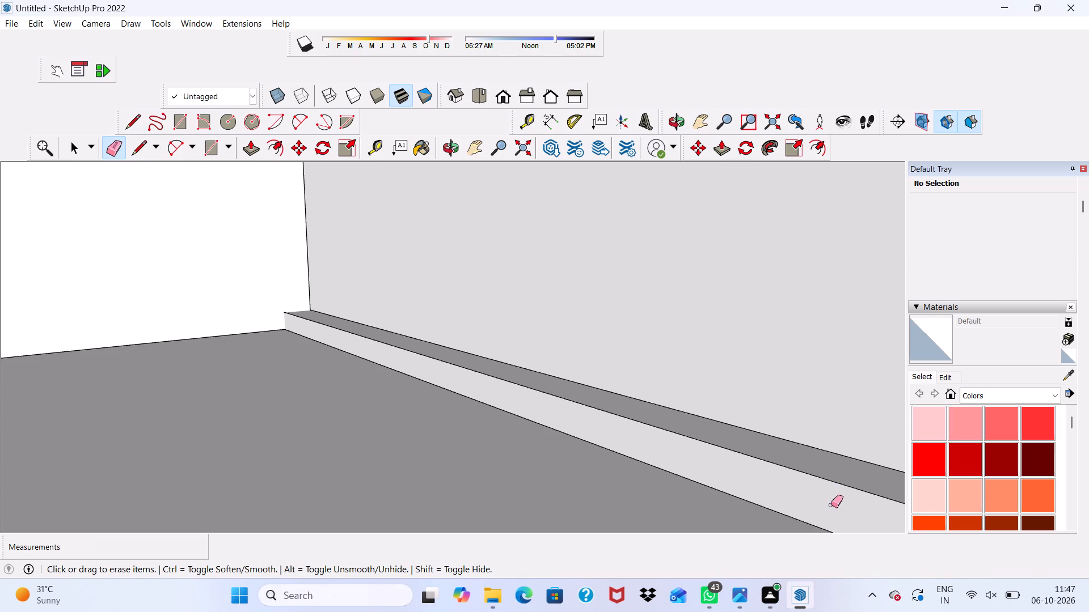
Examine the inner top corner where the side wall's coping meets the back of the louvre panel.
scroll(504, 470, down, 7)
scroll(83, 351, up, 1)
scroll(82, 352, down, 9)
scroll(27, 303, down, 4)
scroll(161, 321, down, 5)
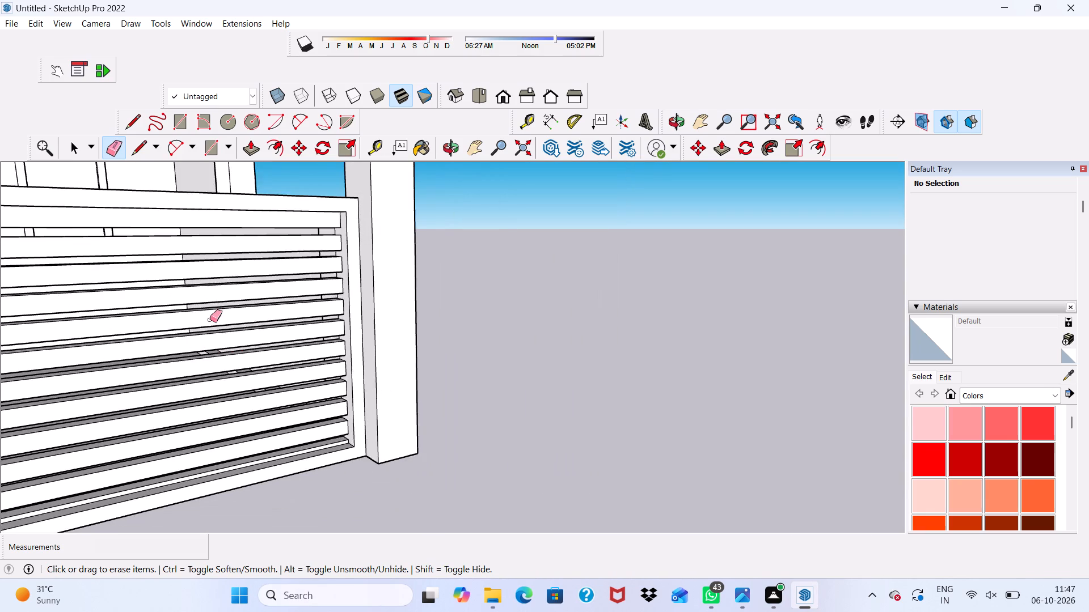
scroll(210, 320, down, 1)
scroll(210, 320, up, 1)
scroll(213, 333, down, 1)
middle_drag(247, 357, 535, 371)
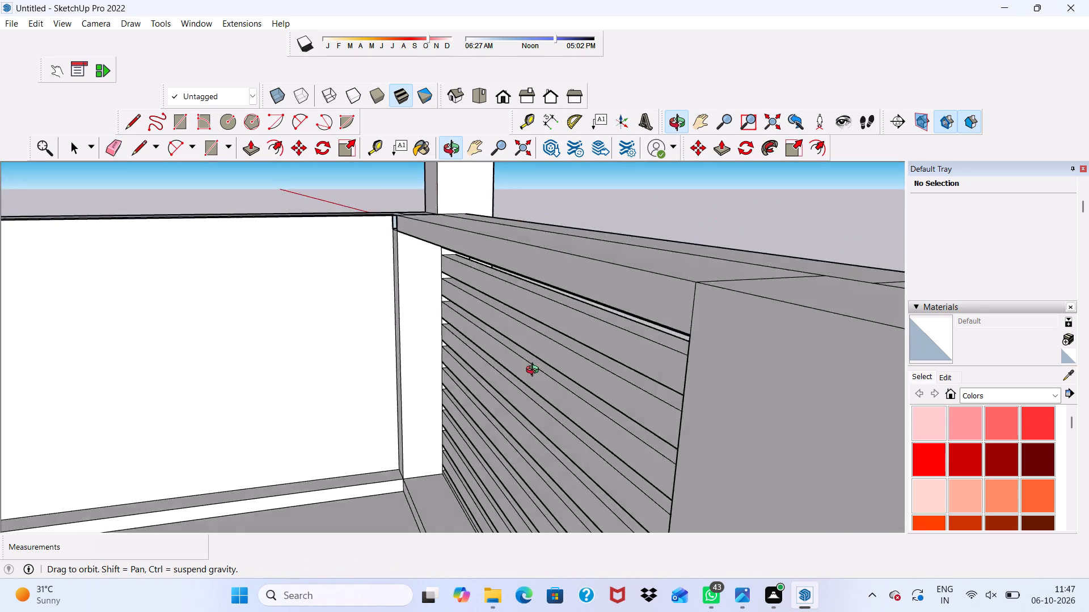
middle_drag(535, 371, 537, 367)
middle_drag(538, 365, 539, 356)
middle_click(539, 355)
scroll(381, 231, up, 15)
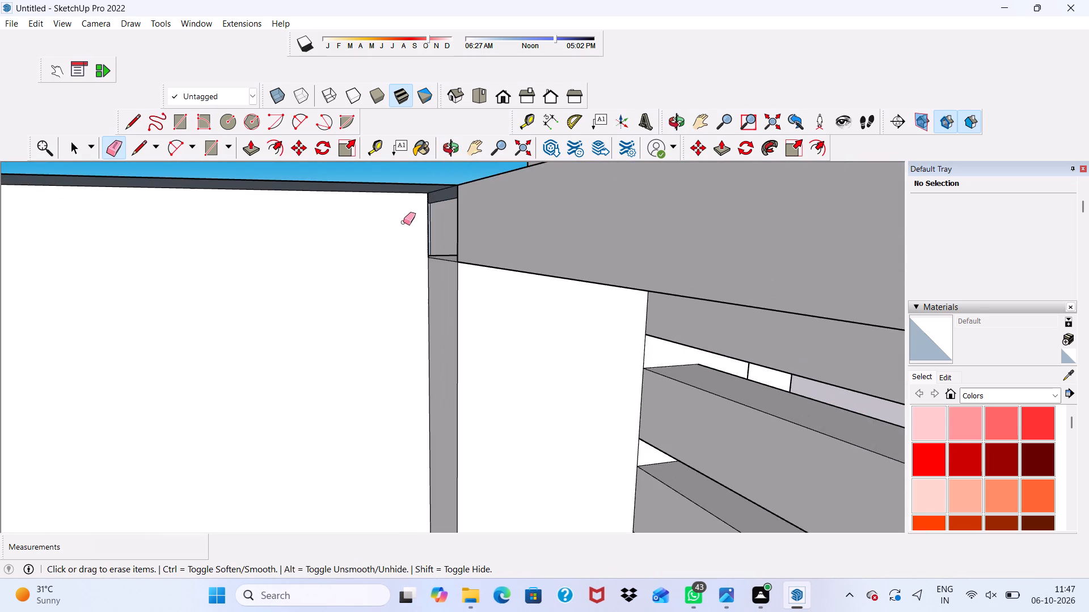
middle_drag(403, 222, 394, 301)
scroll(364, 266, up, 3)
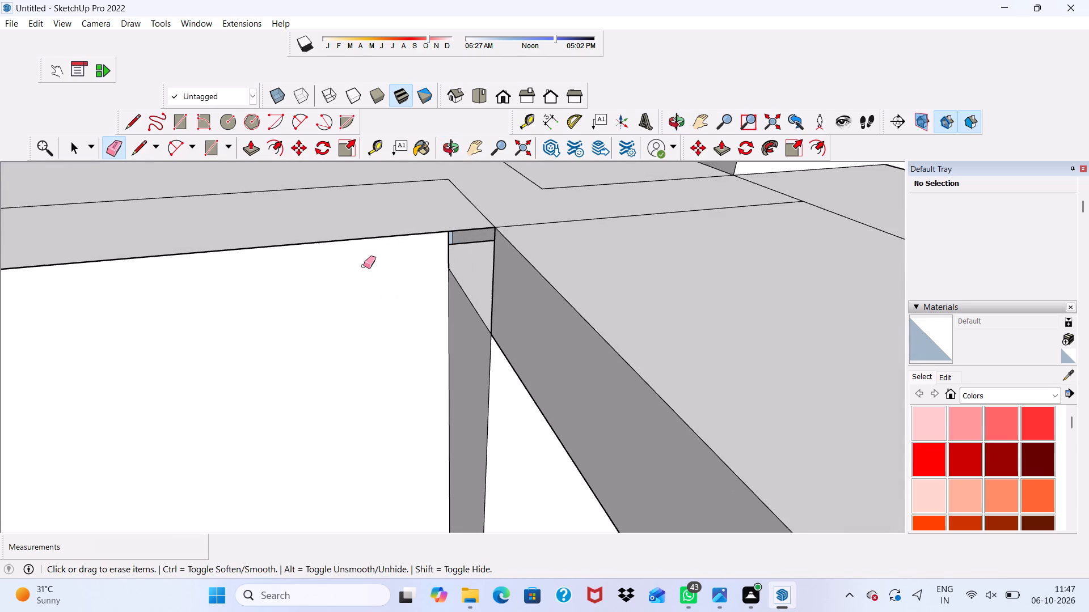
scroll(364, 266, up, 1)
middle_drag(343, 332, 307, 265)
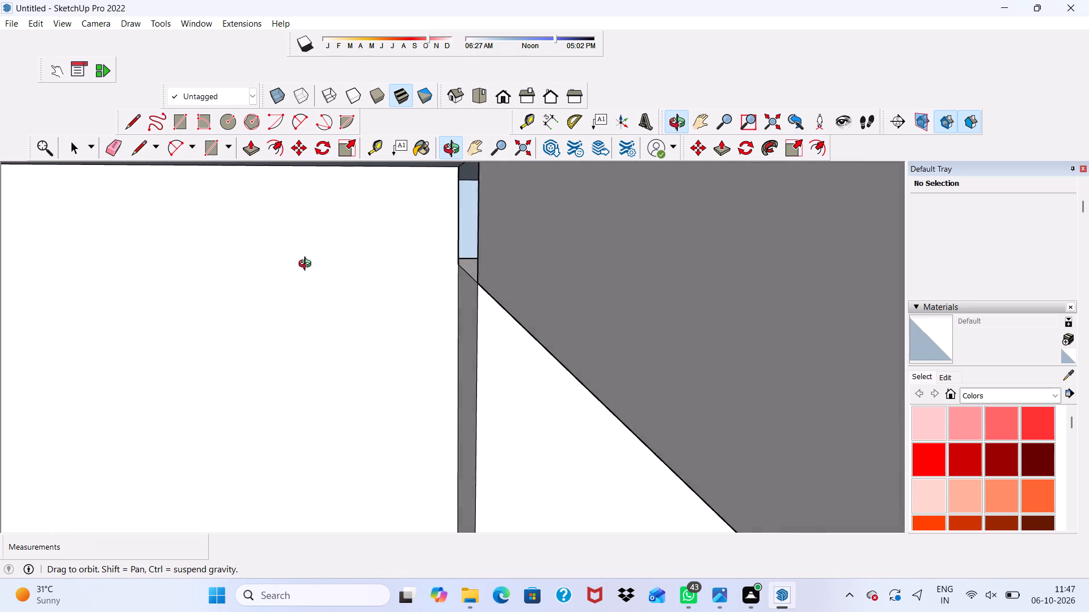
middle_drag(307, 265, 318, 273)
key(space)
scroll(465, 178, down, 1)
scroll(465, 178, up, 3)
scroll(392, 171, up, 2)
scroll(390, 176, down, 9)
scroll(368, 279, up, 1)
scroll(368, 280, down, 2)
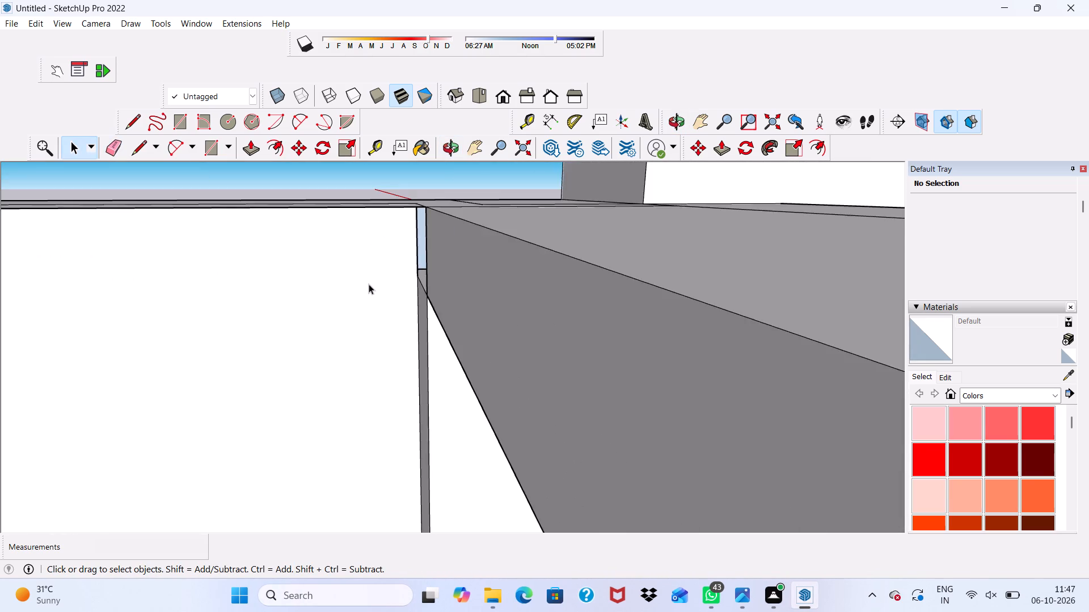
Erase the vertical seam edge on the side wall's outer face beside the corner pillar.
scroll(369, 284, down, 3)
middle_drag(349, 280, 0, 410)
scroll(268, 413, down, 1)
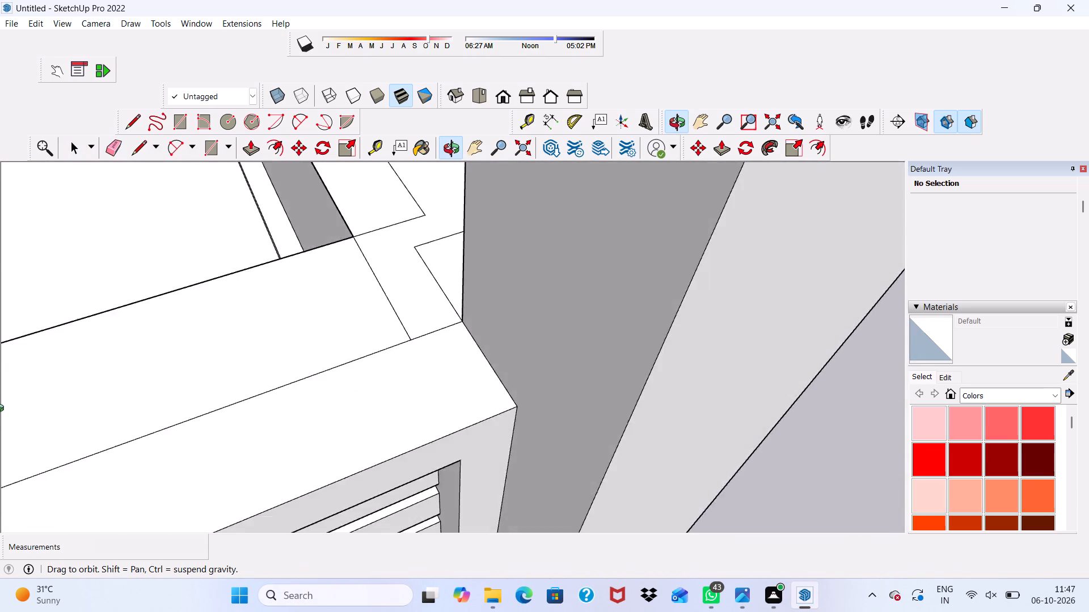
middle_drag(0, 410, 1, 360)
scroll(513, 327, down, 13)
middle_drag(396, 324, 280, 278)
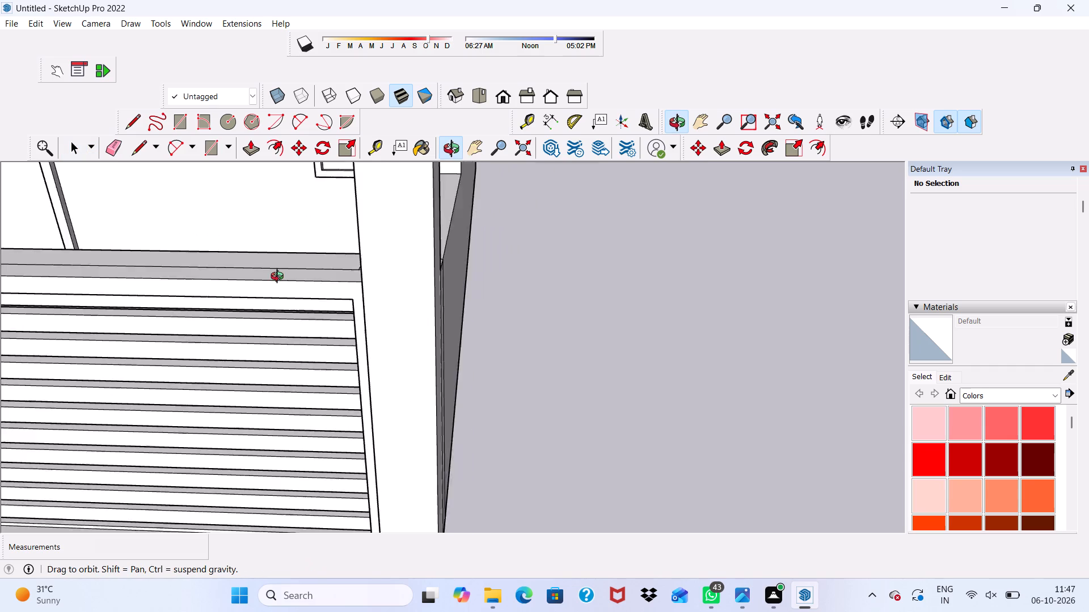
middle_drag(280, 278, 162, 364)
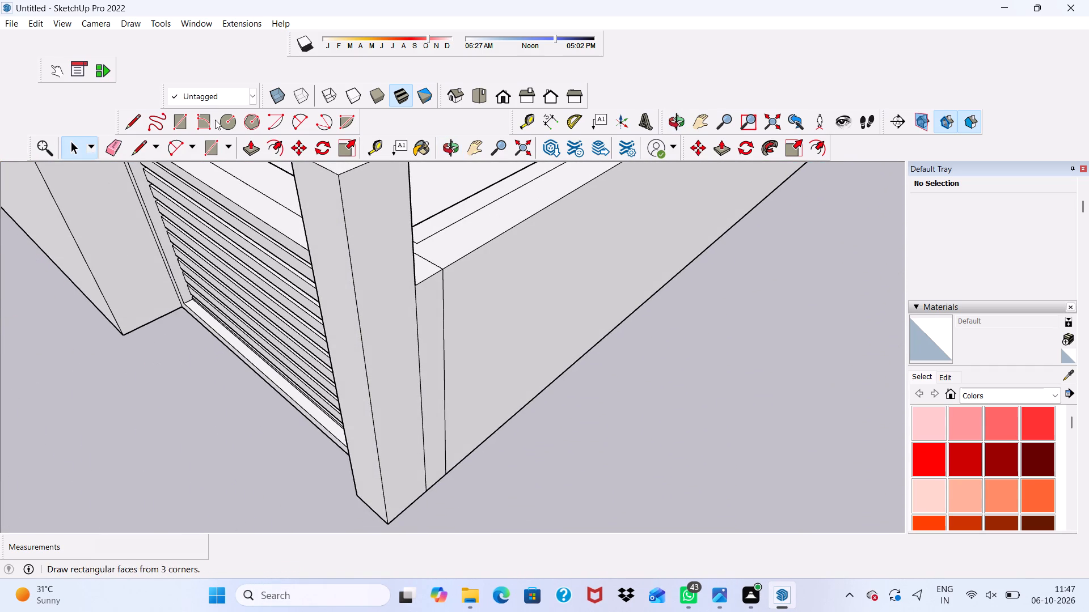
click(114, 141)
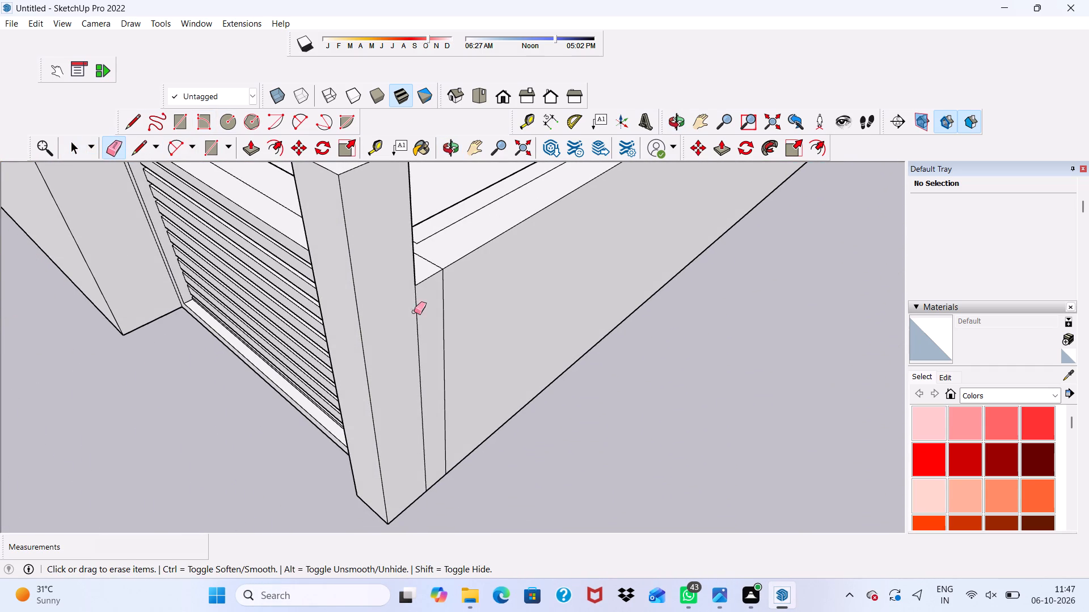
scroll(506, 333, up, 2)
click(421, 324)
scroll(387, 256, up, 5)
drag(405, 231, 423, 221)
scroll(504, 329, up, 2)
drag(406, 340, 442, 333)
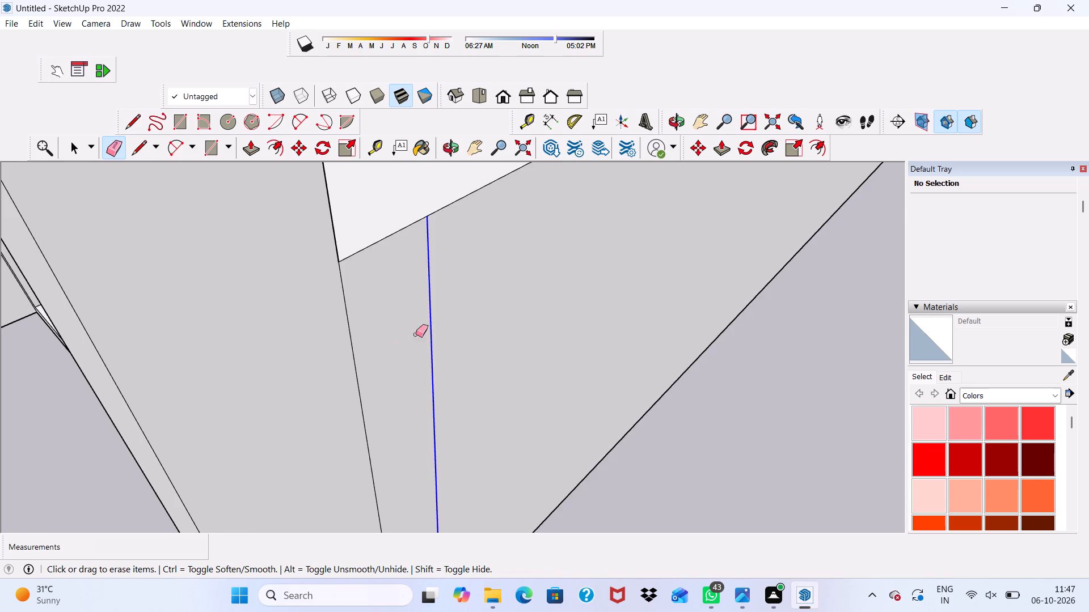
Erase the leftover stub edges on top of the wall coping behind the corner pillar.
scroll(298, 320, up, 1)
scroll(297, 320, down, 18)
middle_drag(212, 352, 509, 350)
scroll(468, 356, up, 3)
drag(495, 364, 488, 369)
scroll(472, 376, up, 1)
click(475, 373)
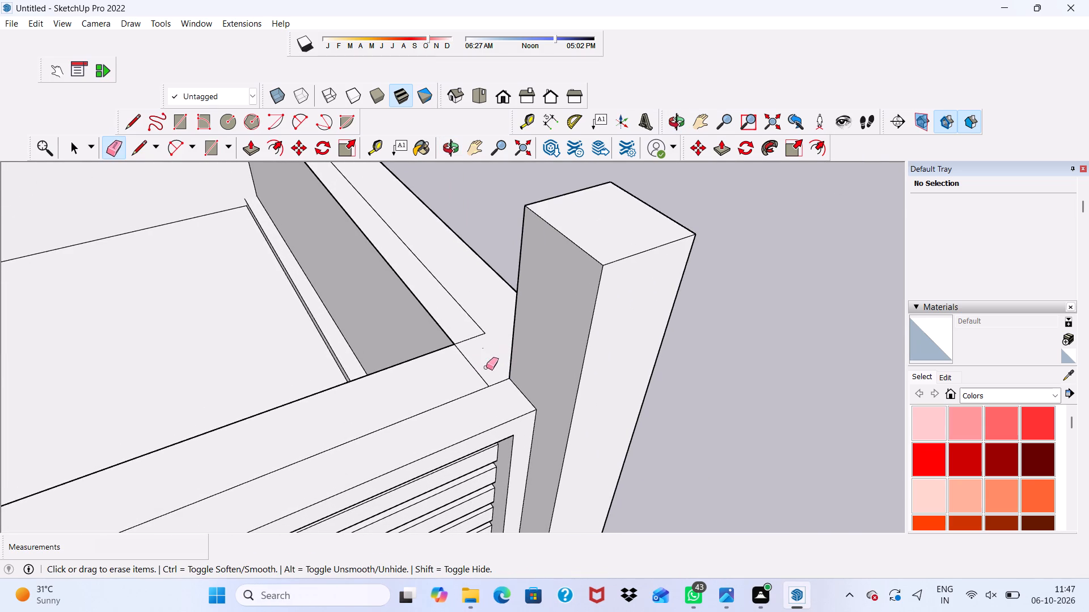
Pull the underside of the side wall's coping down 5' to the base strip, filling the recess on the inner side.
middle_drag(396, 367, 555, 288)
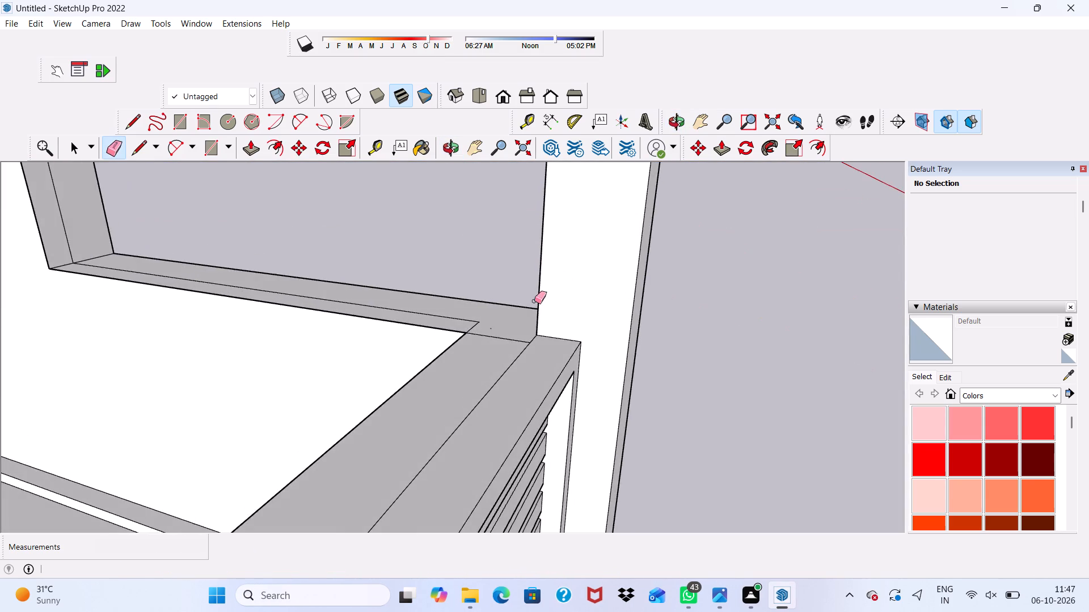
key(space)
scroll(343, 371, up, 3)
middle_drag(245, 358, 373, 285)
scroll(387, 299, up, 5)
middle_drag(378, 342, 391, 283)
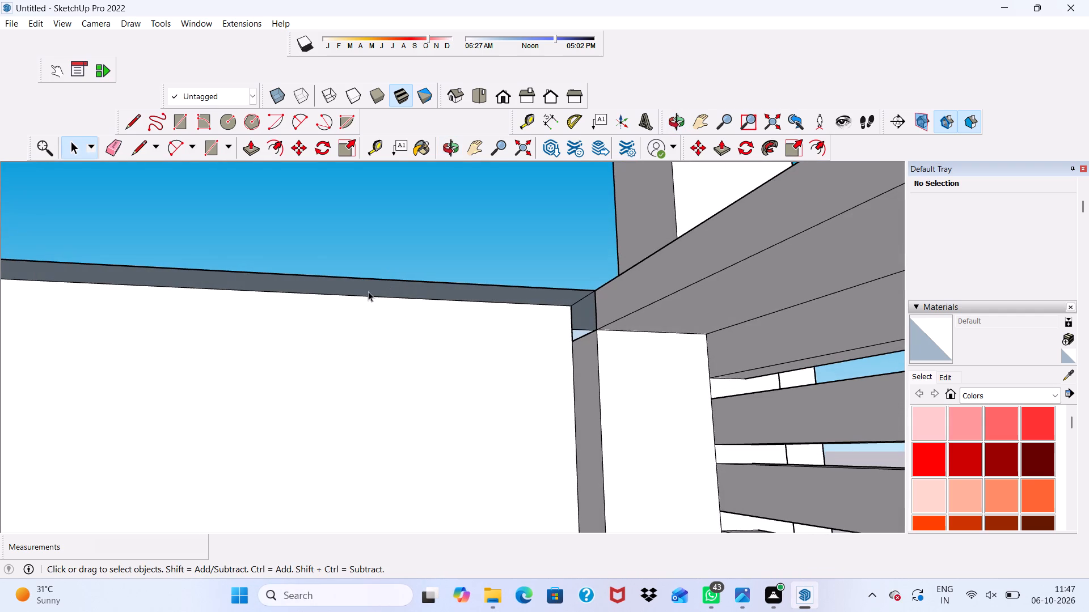
click(369, 290)
click(250, 141)
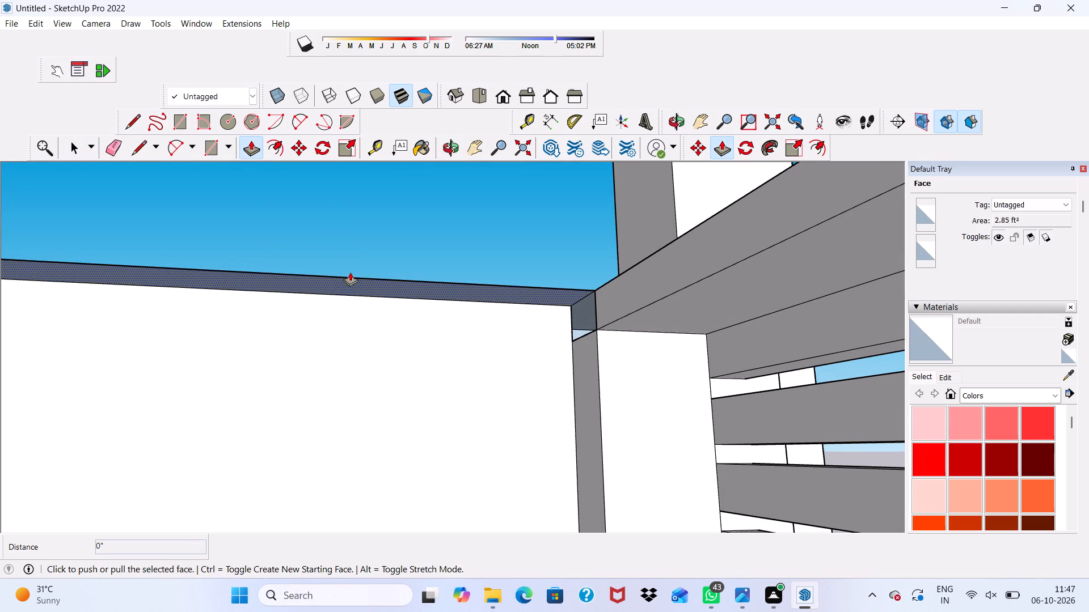
click(349, 284)
scroll(370, 363, down, 2)
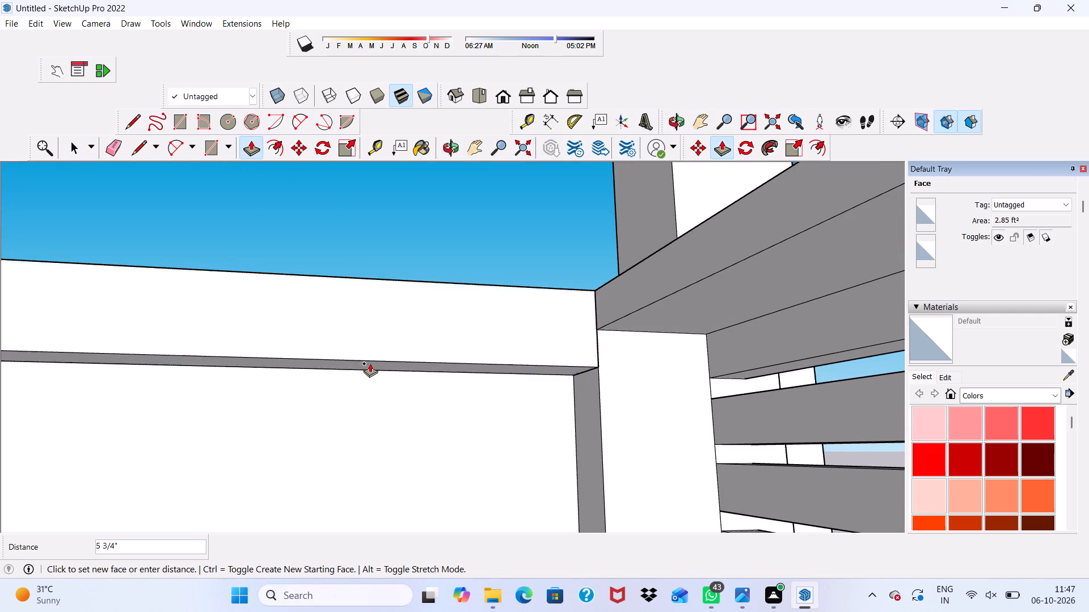
scroll(370, 363, down, 8)
scroll(365, 441, down, 9)
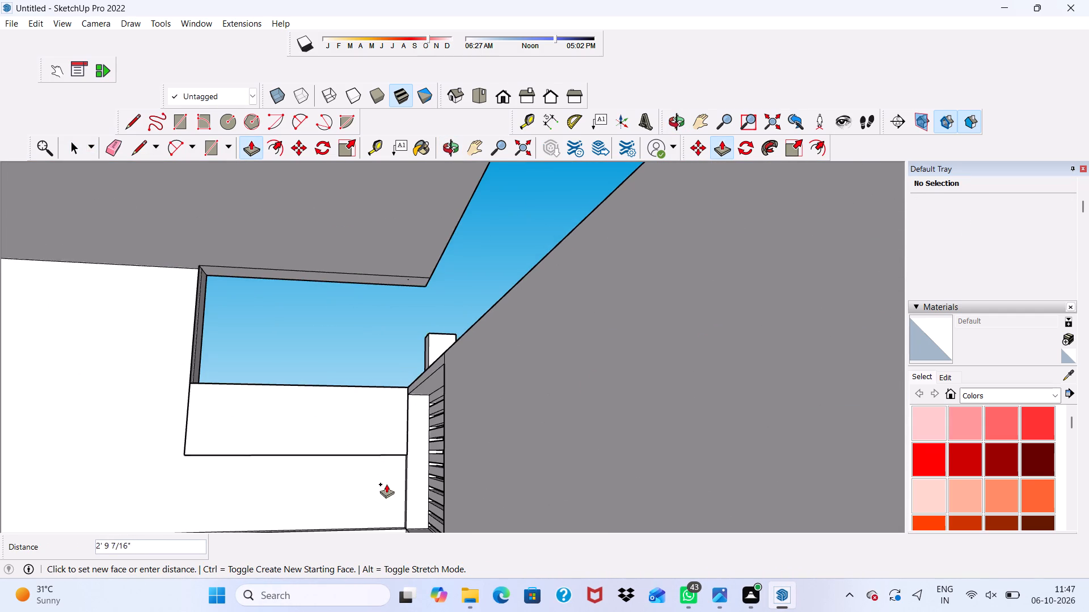
scroll(386, 520, up, 2)
scroll(381, 488, down, 6)
scroll(374, 494, up, 3)
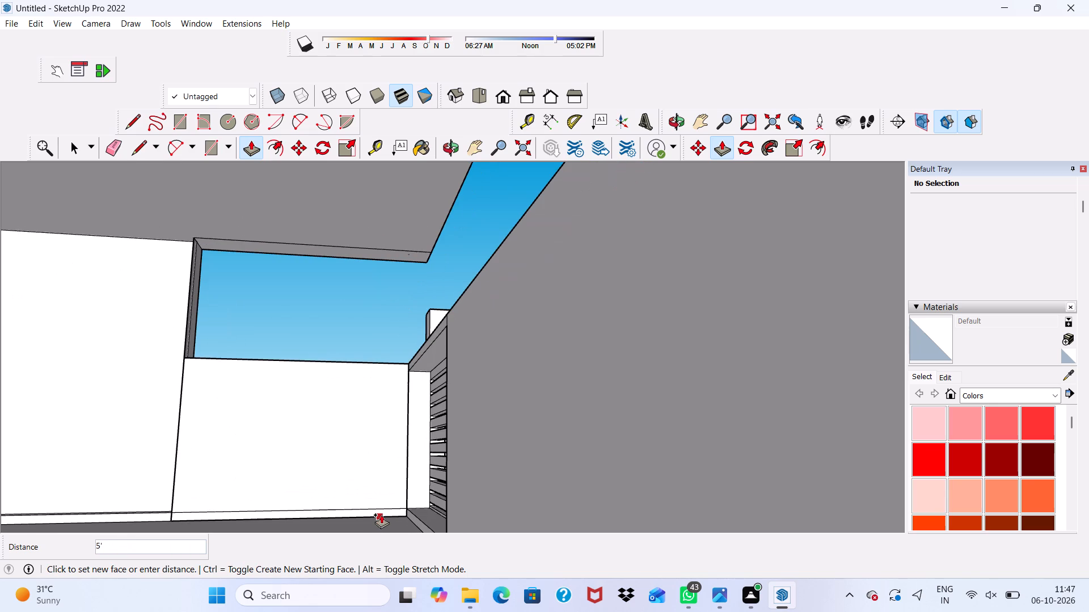
click(381, 515)
Pull the thickened side wall's narrow end face about 5' 7 5/16" along the side wall to the house wall's corner.
middle_drag(142, 396, 348, 411)
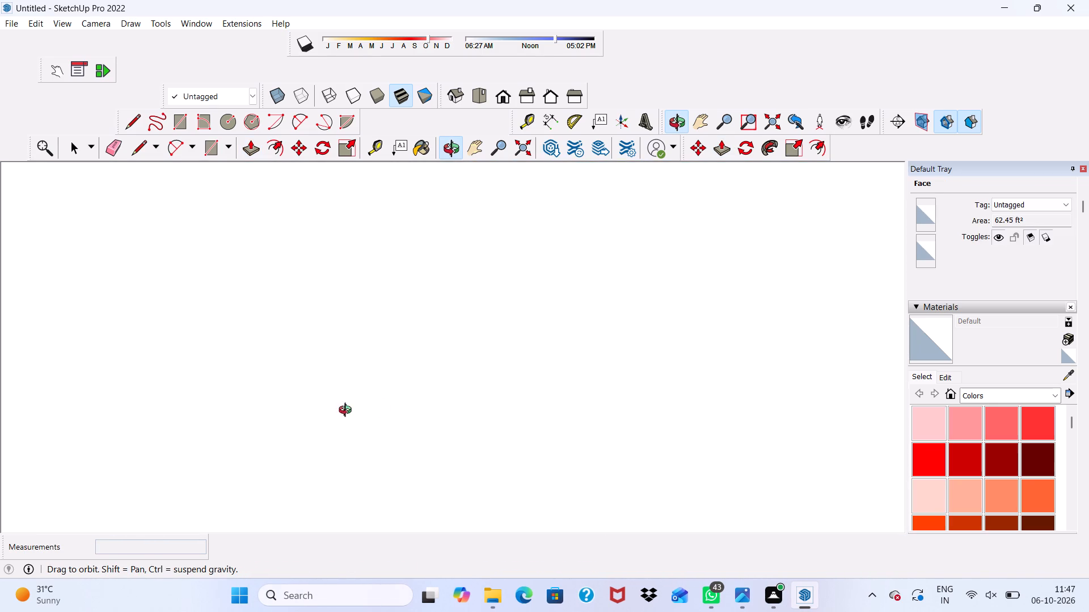
middle_drag(348, 411, 277, 410)
middle_click(277, 410)
scroll(125, 389, up, 6)
click(139, 361)
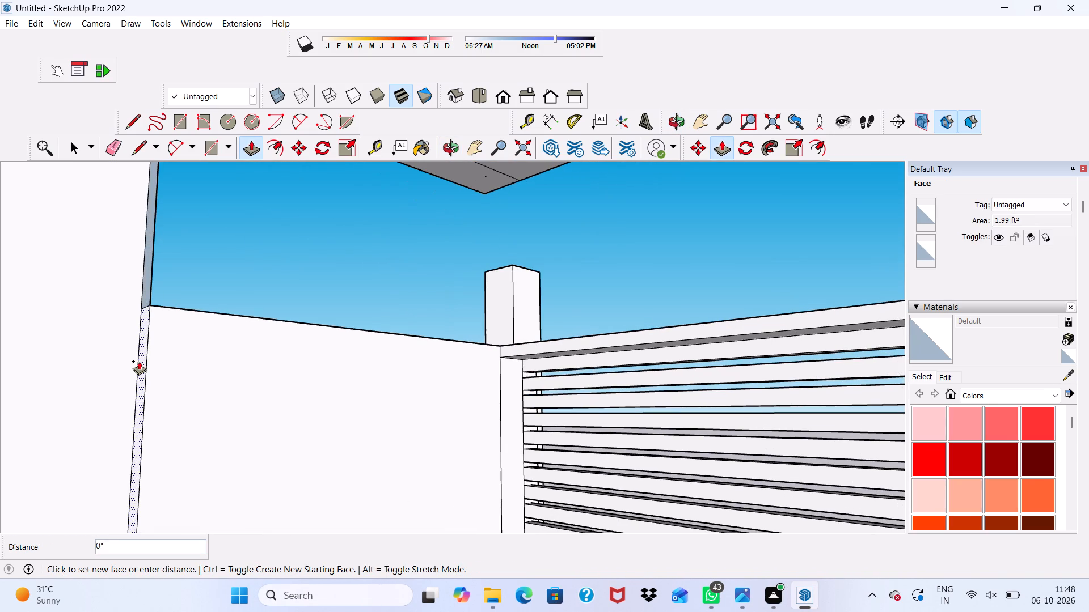
scroll(74, 351, down, 14)
scroll(124, 301, up, 1)
scroll(124, 302, down, 2)
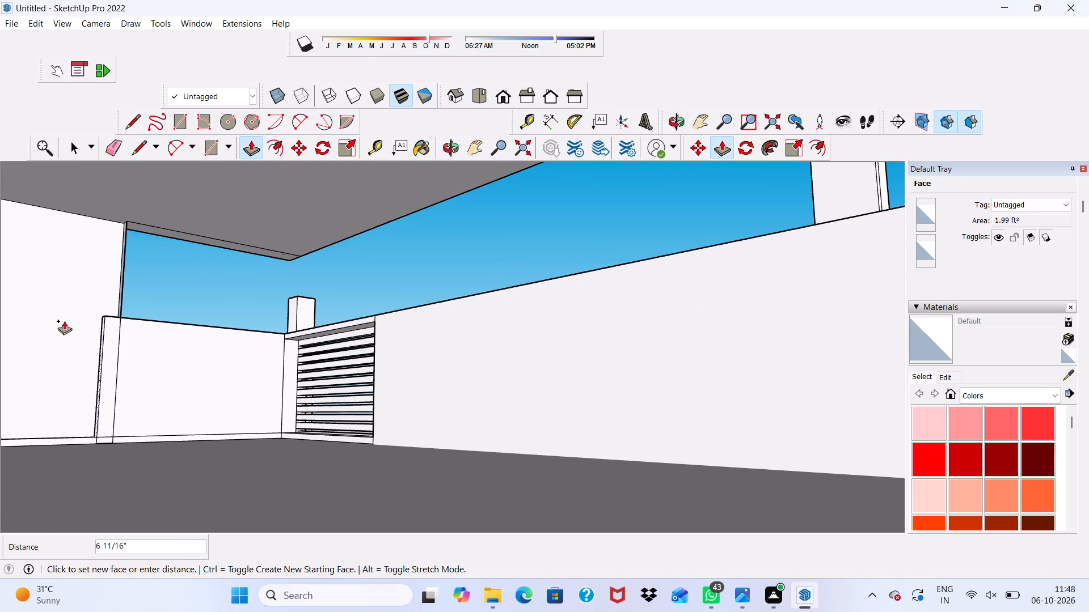
scroll(0, 351, down, 15)
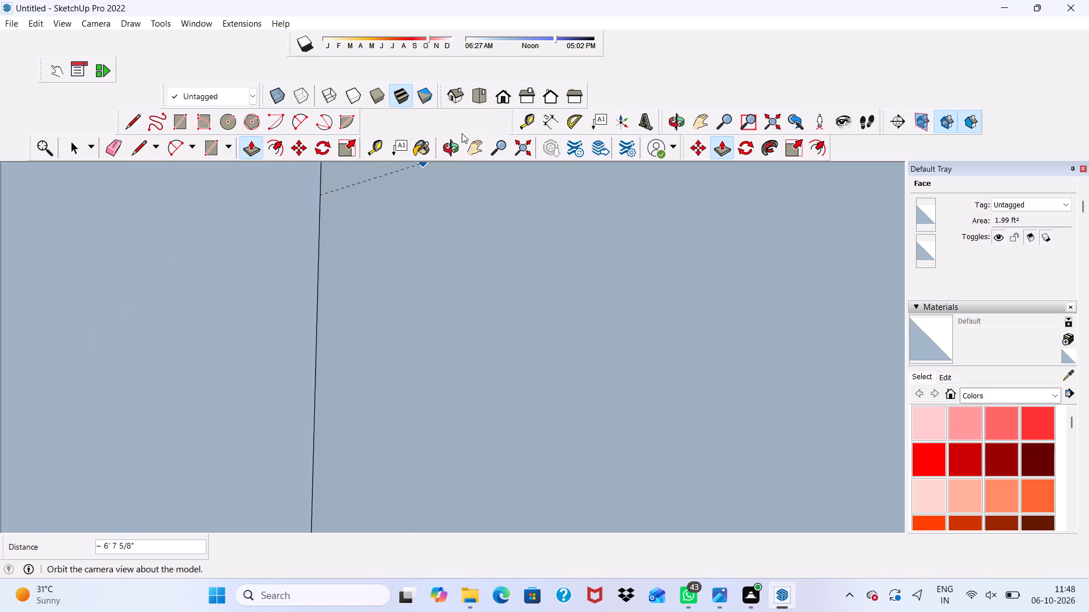
click(501, 96)
scroll(435, 278, down, 4)
scroll(488, 341, up, 2)
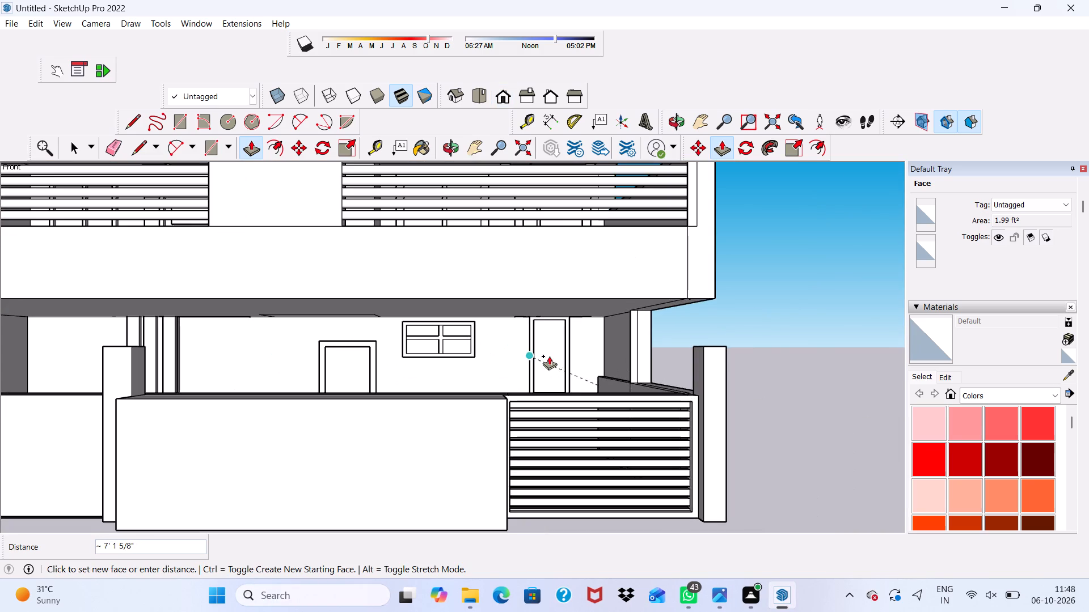
scroll(612, 368, up, 8)
scroll(607, 353, down, 1)
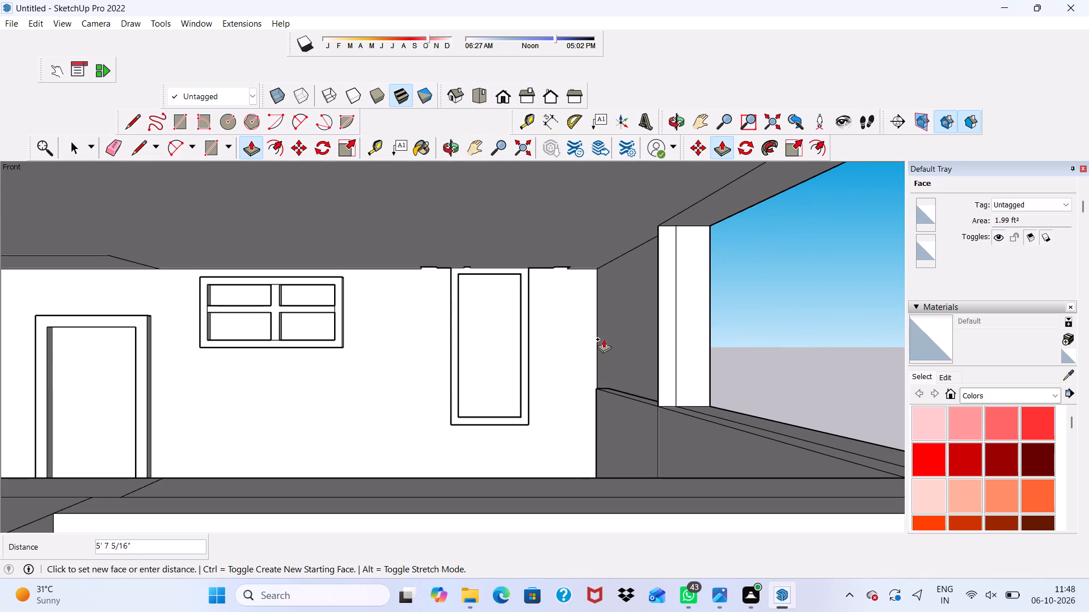
click(596, 304)
Raise the top face of the new wall thickening beside the house wall 4' to the underside of the slab.
middle_drag(613, 375, 615, 386)
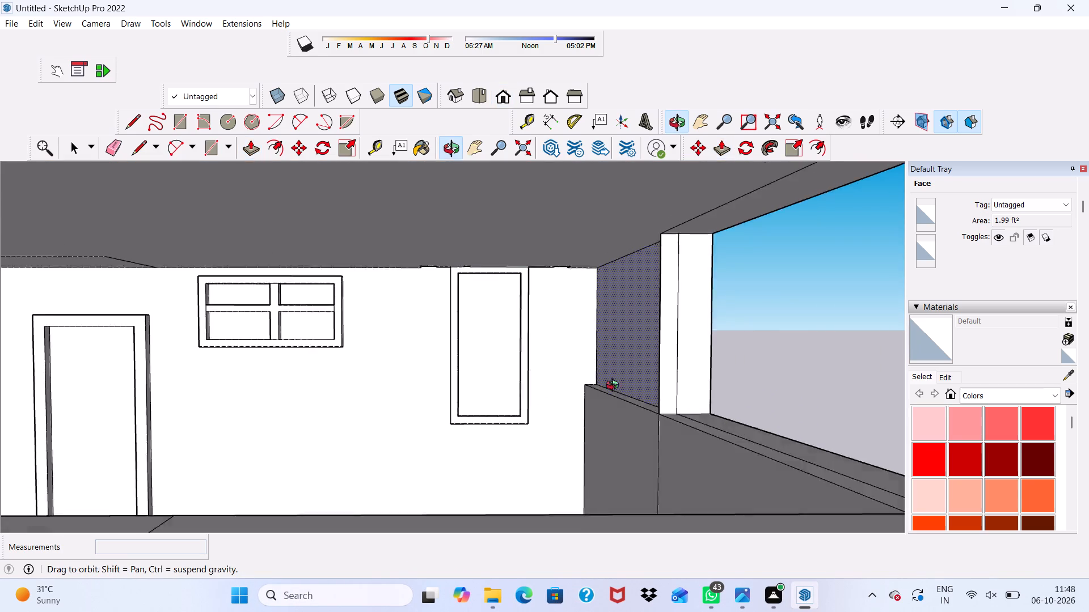
middle_drag(615, 386, 582, 419)
scroll(604, 414, up, 5)
click(612, 421)
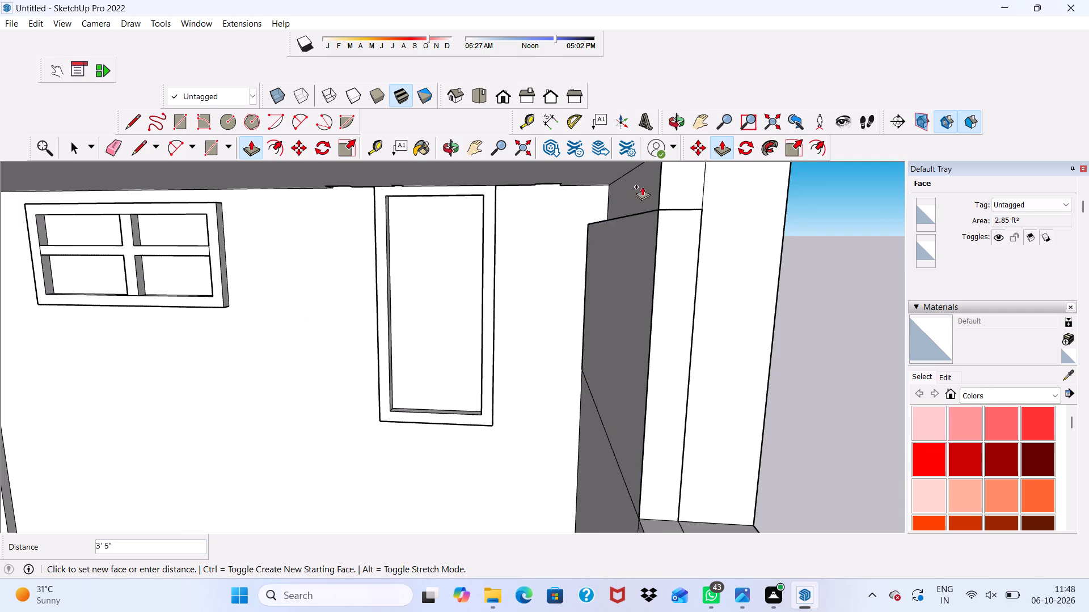
click(602, 164)
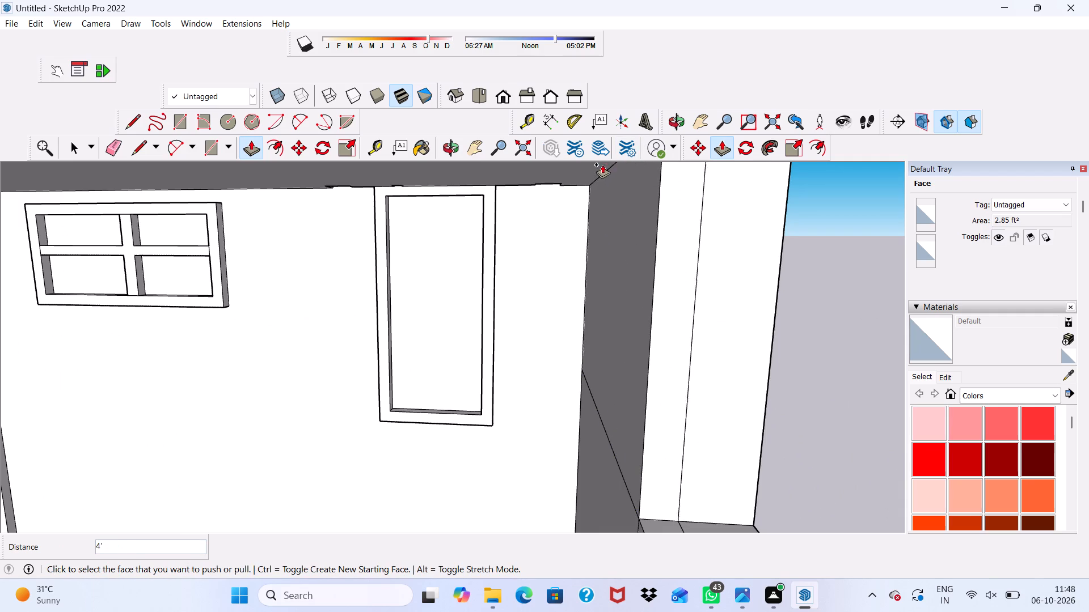
scroll(498, 248, down, 9)
middle_drag(571, 294, 442, 312)
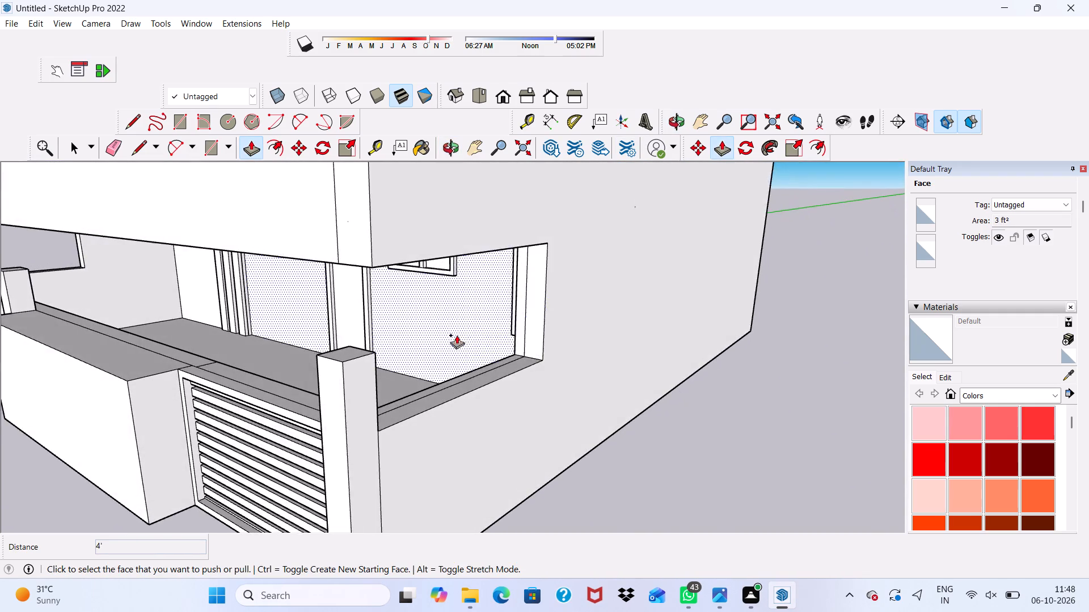
Erase the leftover seam edges where the side wall's new thickening meets the existing wall, on the coping, end face and inner face.
scroll(516, 376, up, 3)
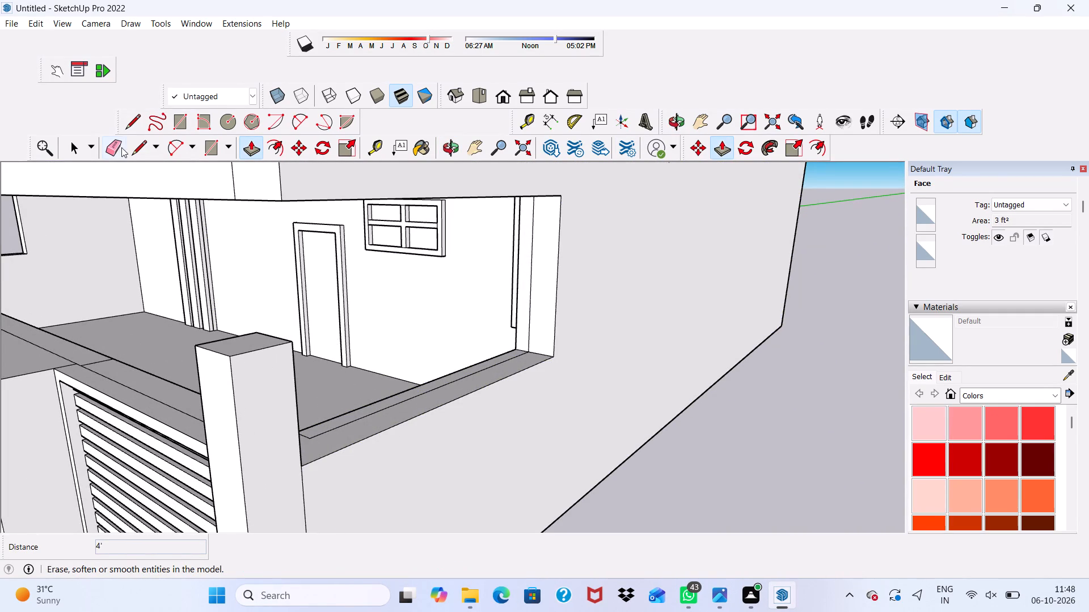
click(113, 146)
scroll(577, 389, up, 3)
click(387, 387)
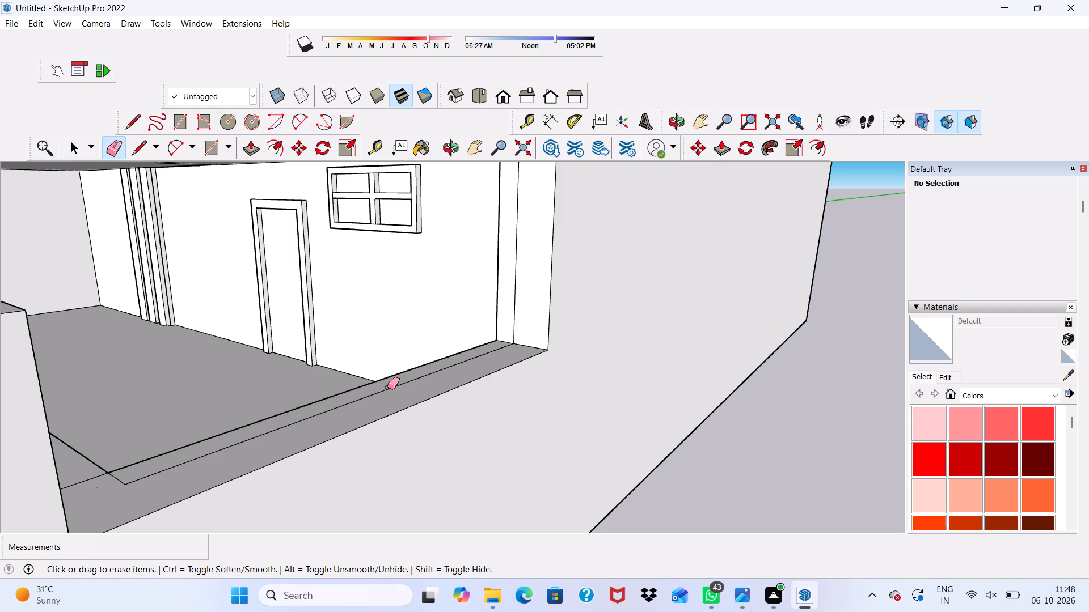
scroll(364, 399, down, 1)
middle_drag(413, 410, 729, 368)
scroll(241, 361, up, 2)
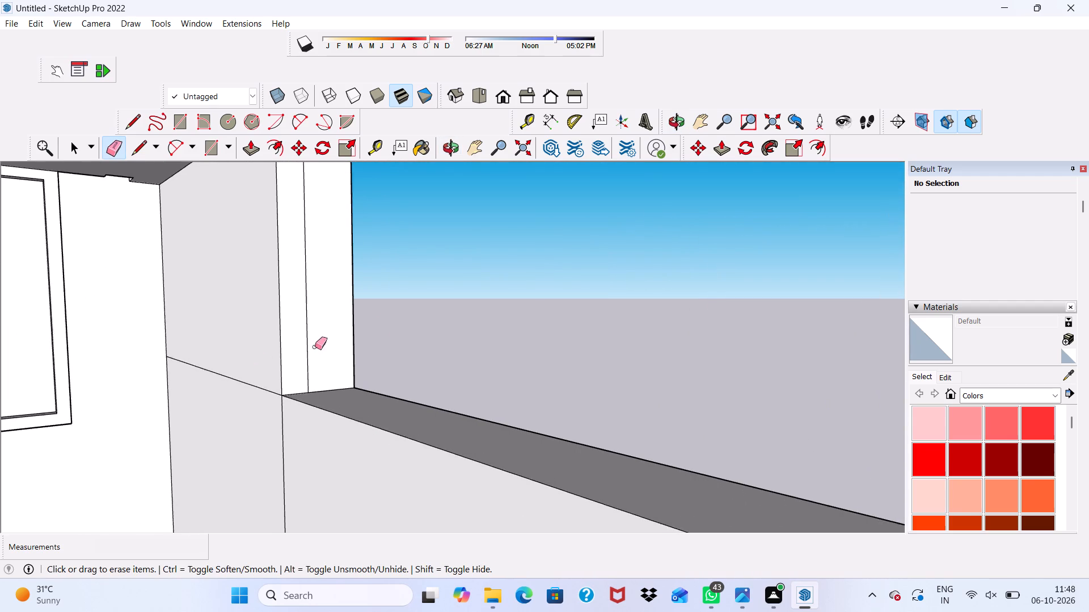
scroll(315, 347, up, 1)
click(306, 338)
scroll(239, 369, up, 1)
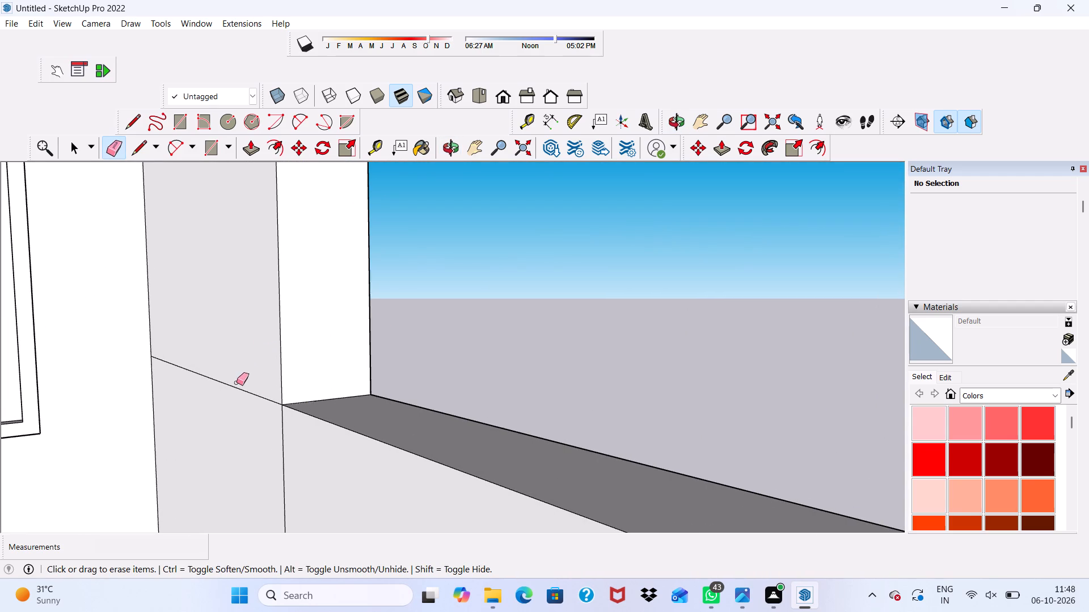
drag(237, 382, 230, 407)
drag(285, 443, 263, 445)
Erase the stray edge and short stub on the coping corner behind the corner pillar.
scroll(171, 399, down, 9)
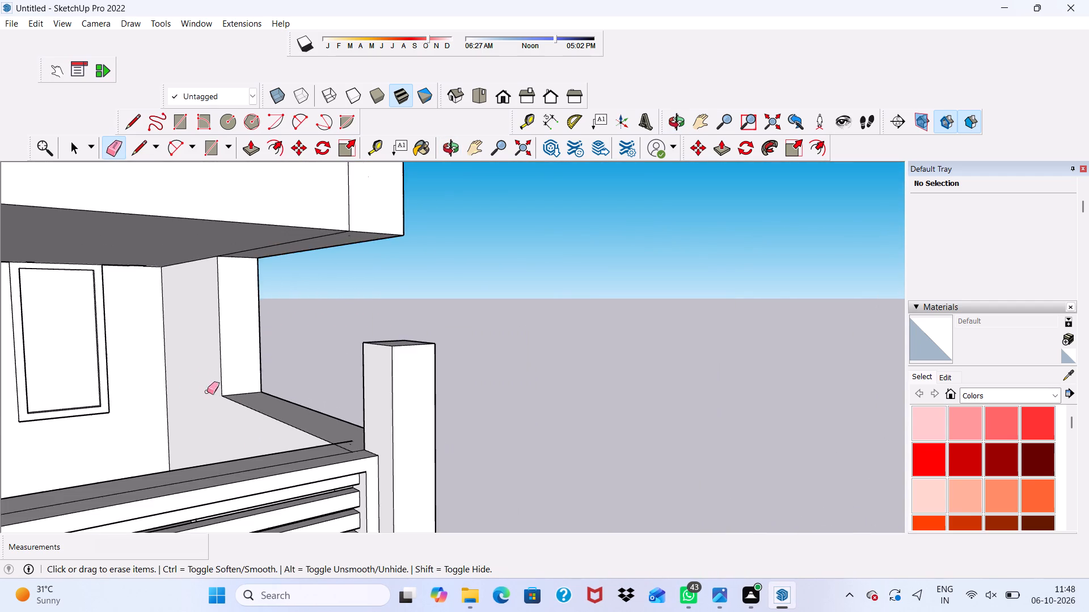
scroll(207, 392, down, 1)
middle_drag(264, 411, 334, 436)
scroll(373, 463, up, 4)
drag(406, 469, 392, 477)
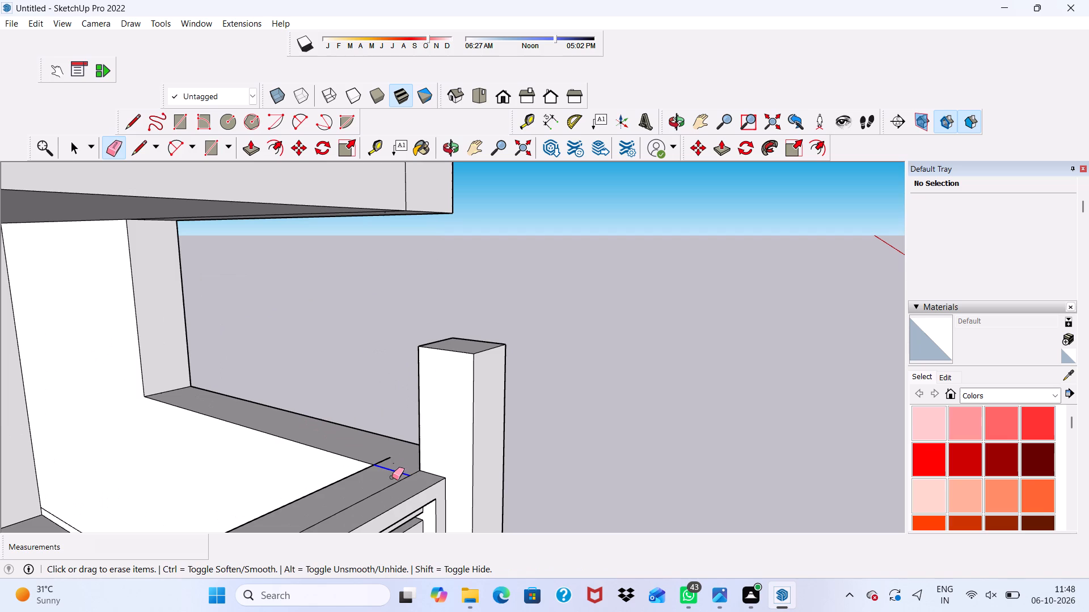
drag(386, 451, 389, 458)
Erase the vertical seam on the inner side where the side wall meets the louvre panel.
scroll(366, 457, down, 4)
middle_drag(417, 459, 670, 356)
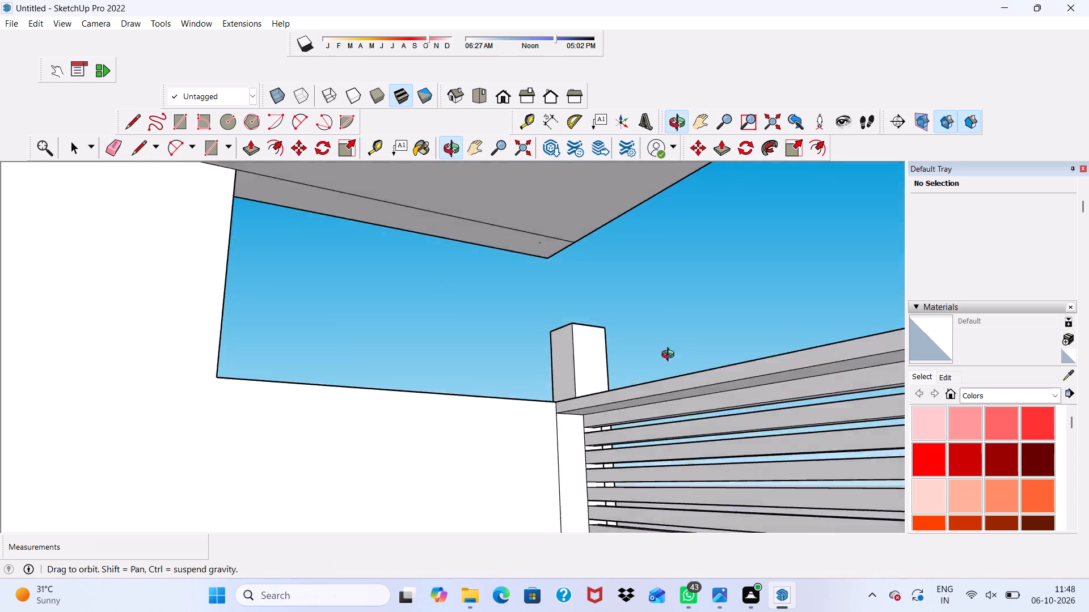
middle_drag(670, 356, 668, 367)
middle_click(668, 367)
scroll(554, 501, up, 3)
drag(552, 447, 560, 441)
Return to the standard front view and examine the ground-floor boundary wall and louvre panel.
scroll(502, 433, down, 14)
middle_drag(521, 425, 331, 449)
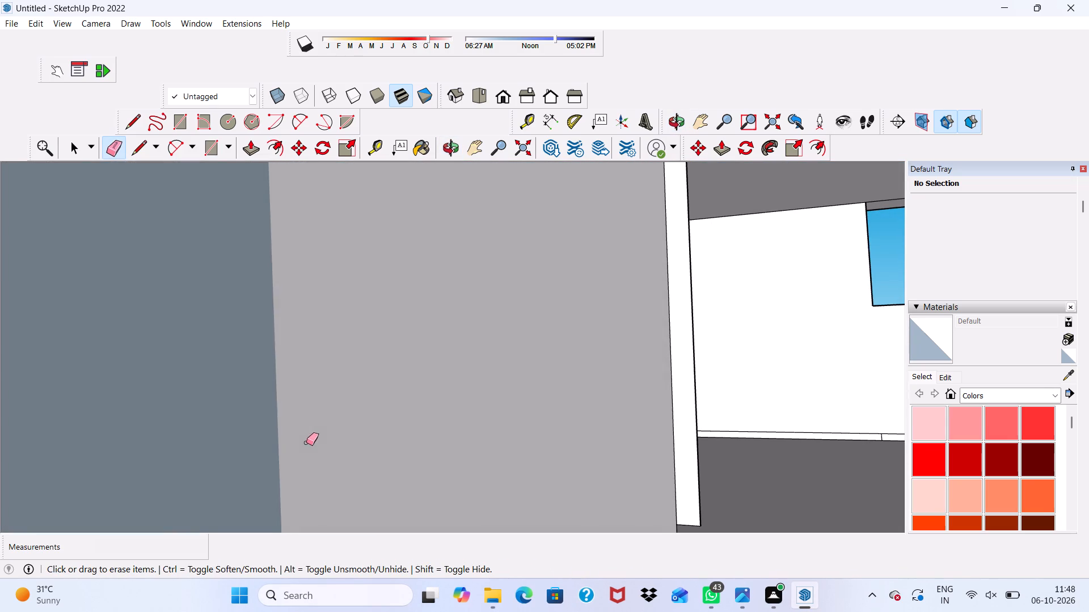
scroll(306, 441, down, 4)
scroll(306, 442, up, 1)
scroll(69, 381, down, 4)
key(space)
scroll(293, 433, down, 5)
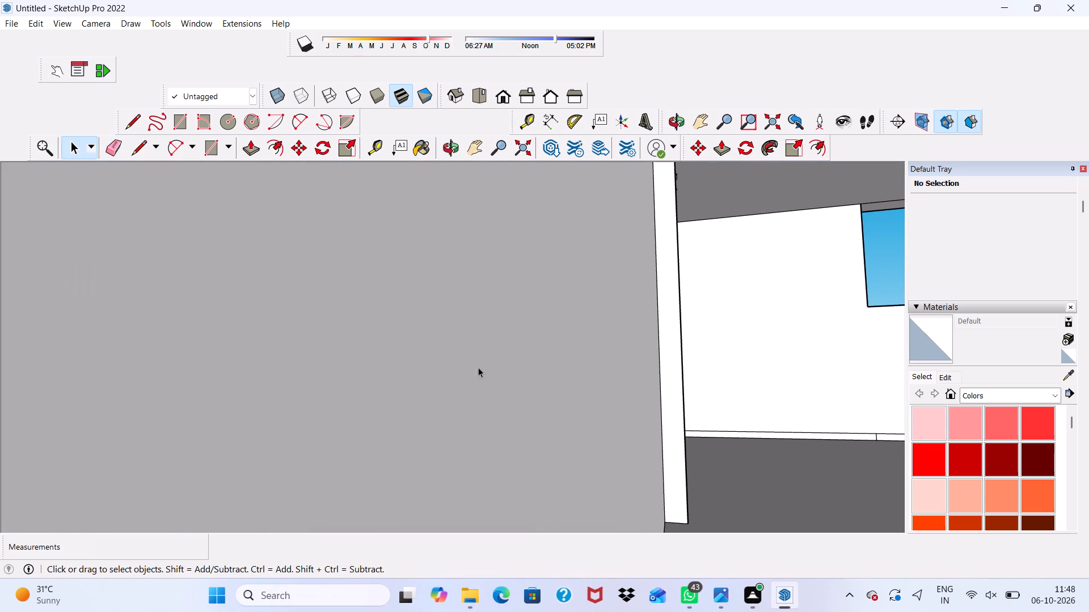
scroll(478, 367, down, 16)
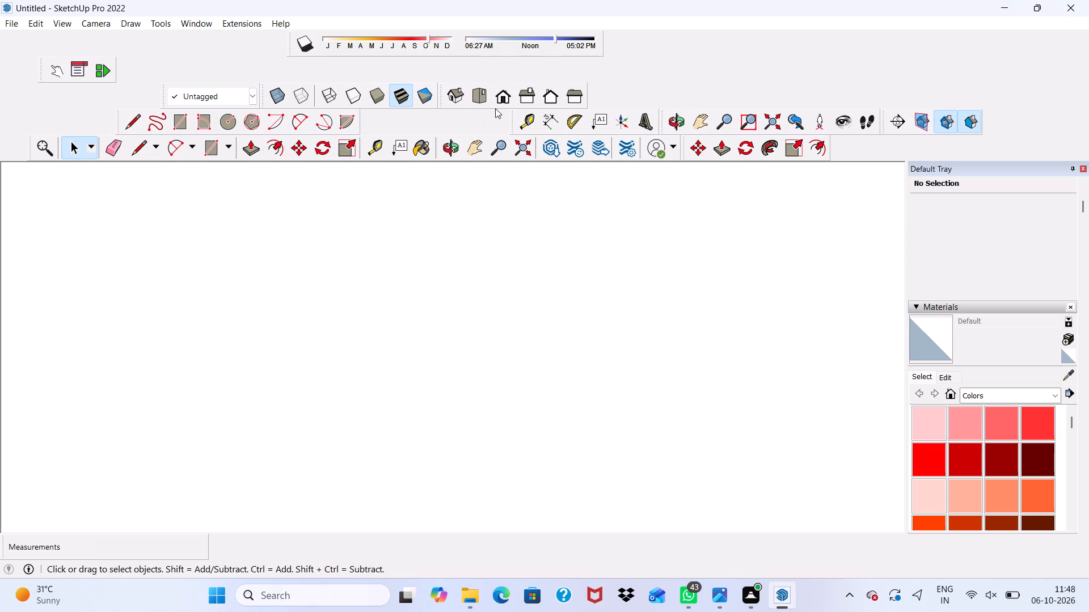
click(405, 137)
click(500, 99)
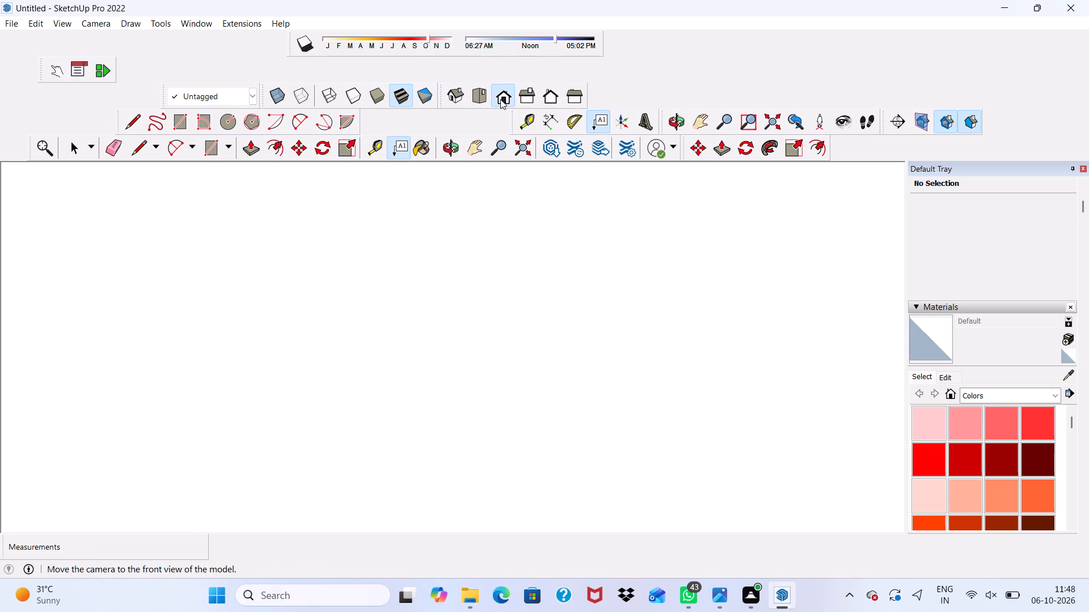
scroll(426, 168, down, 4)
scroll(332, 347, down, 8)
scroll(287, 317, up, 1)
scroll(287, 317, down, 7)
scroll(289, 331, up, 1)
scroll(291, 339, down, 9)
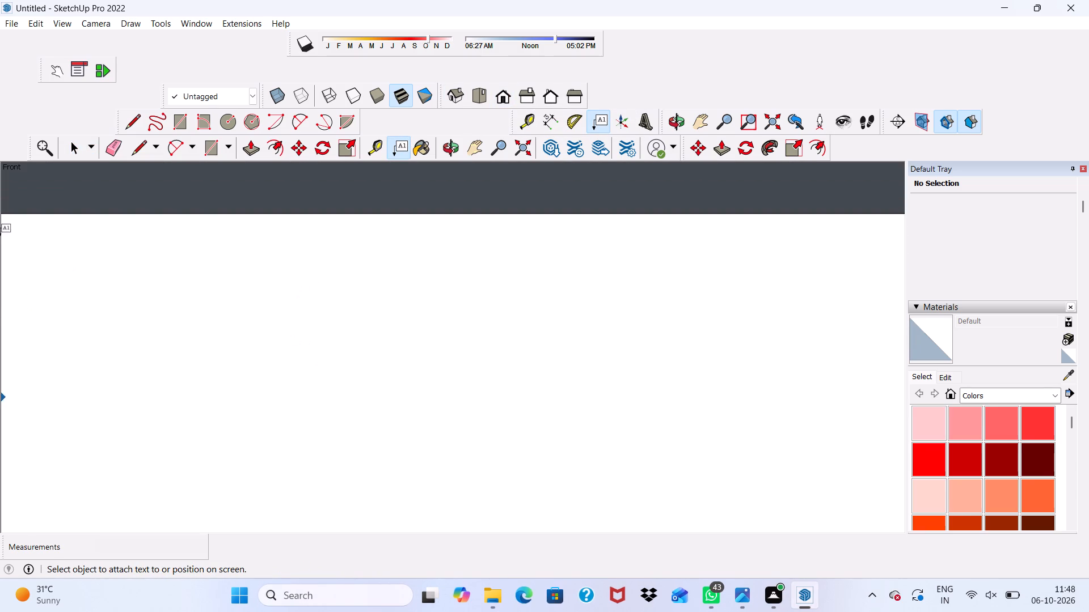
scroll(0, 237, down, 6)
scroll(91, 414, down, 6)
scroll(212, 350, up, 1)
scroll(204, 363, down, 1)
scroll(201, 369, up, 1)
scroll(207, 372, down, 13)
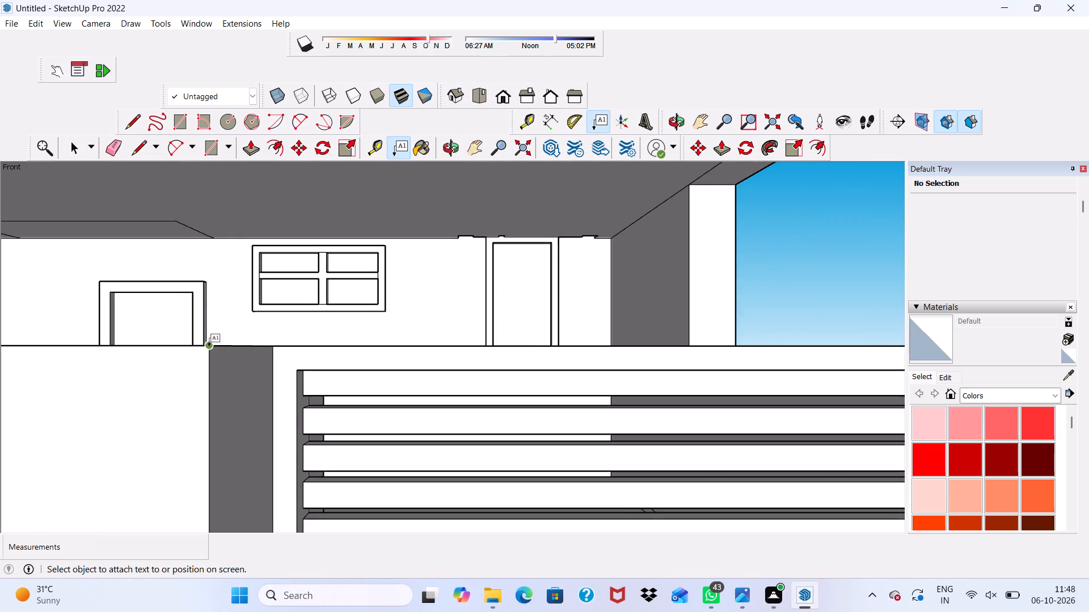
scroll(209, 347, down, 19)
middle_drag(259, 364, 264, 375)
scroll(259, 364, down, 1)
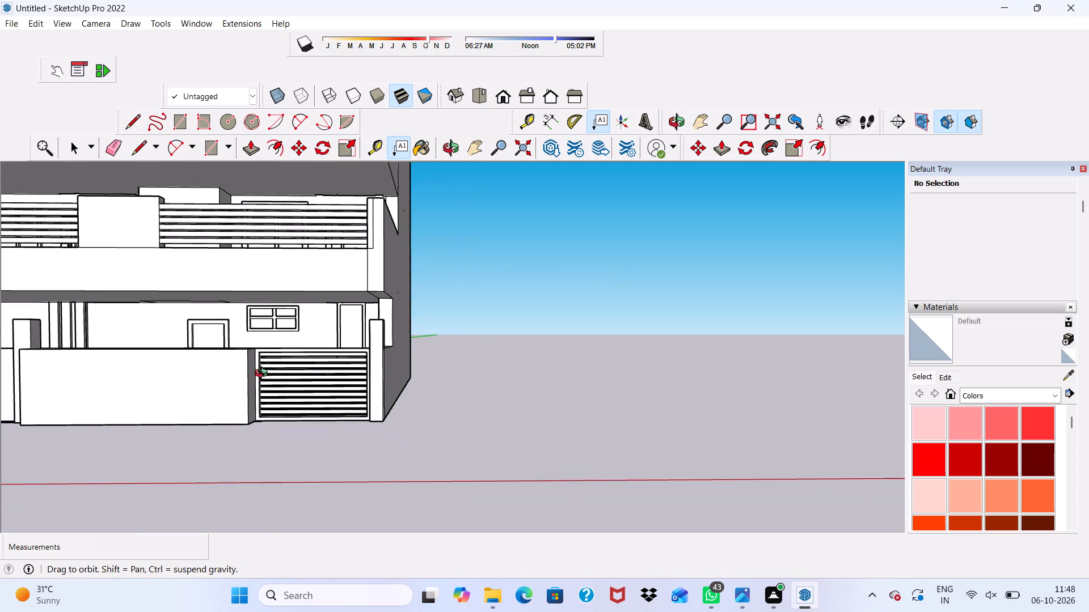
middle_drag(264, 375, 317, 456)
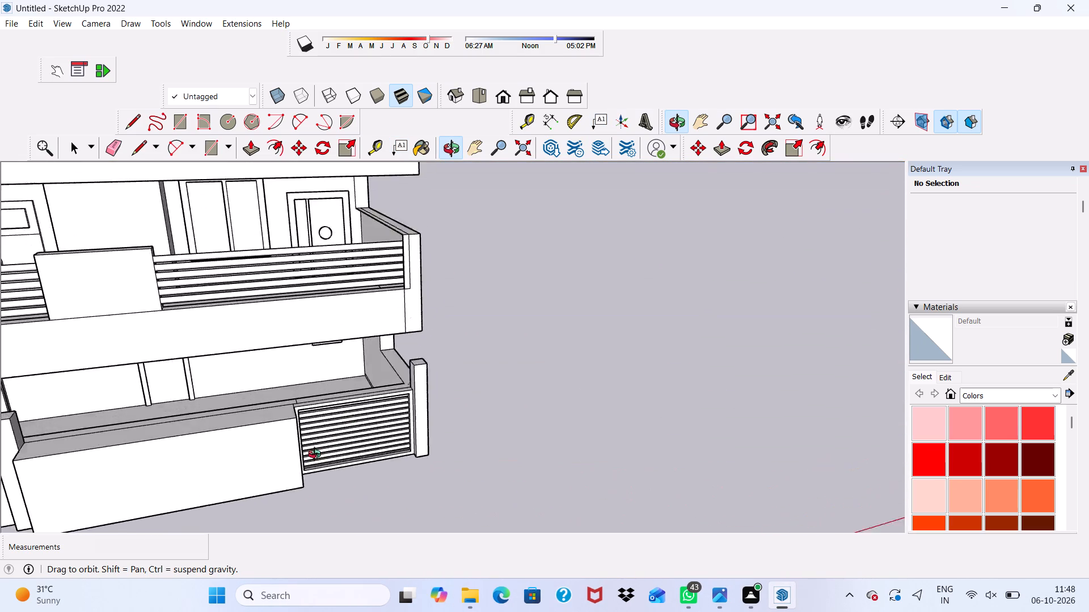
middle_drag(317, 456, 292, 461)
Push the outer face of the solid front wall segment back 1' 5 5/8" toward the plane of the louvre panel.
scroll(146, 471, up, 4)
click(140, 443)
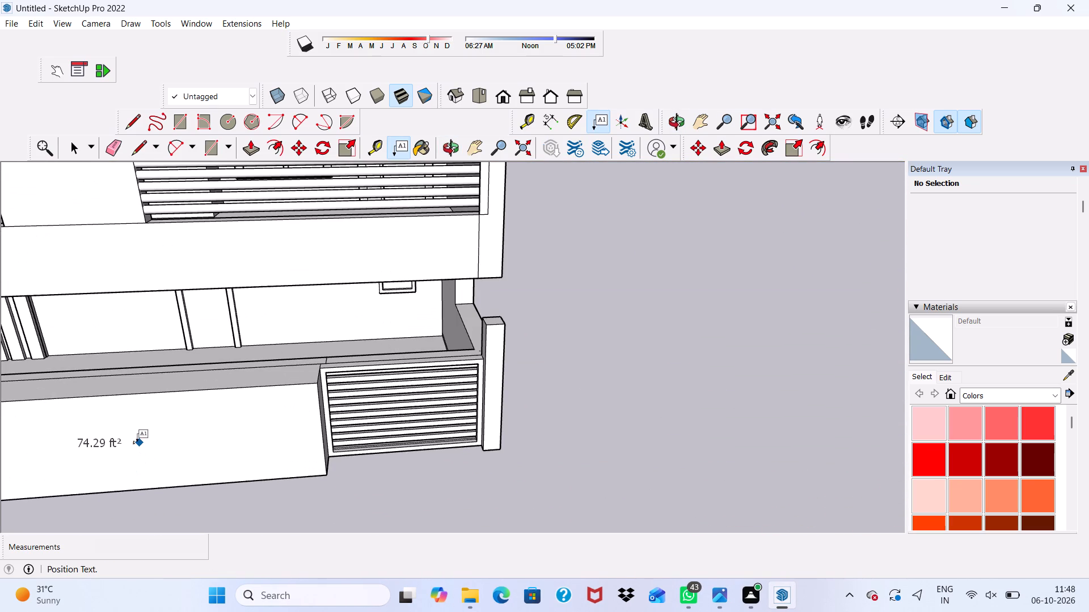
key(space)
click(142, 438)
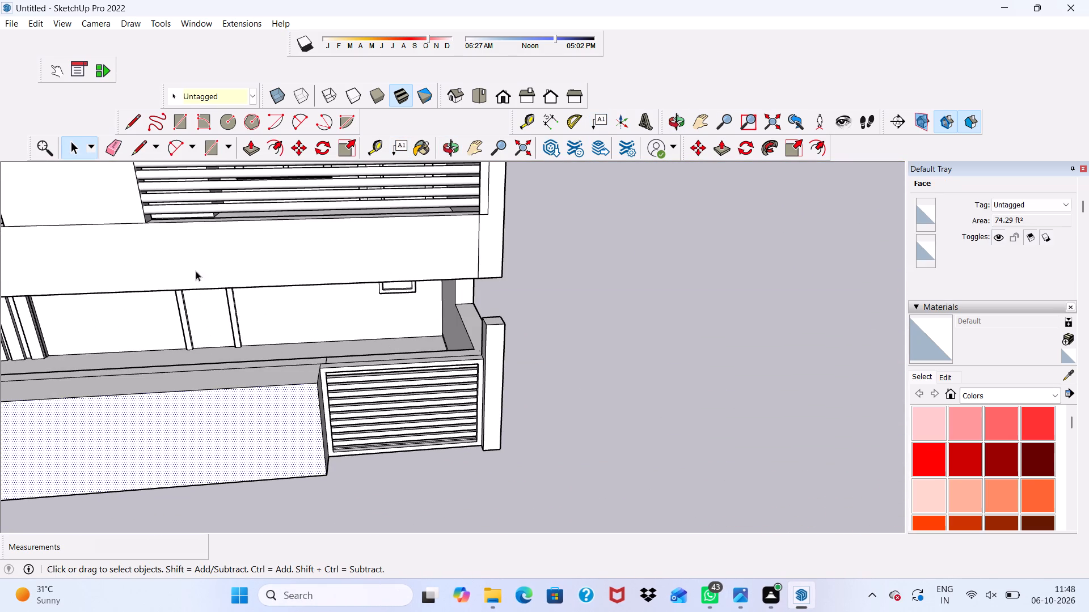
click(249, 148)
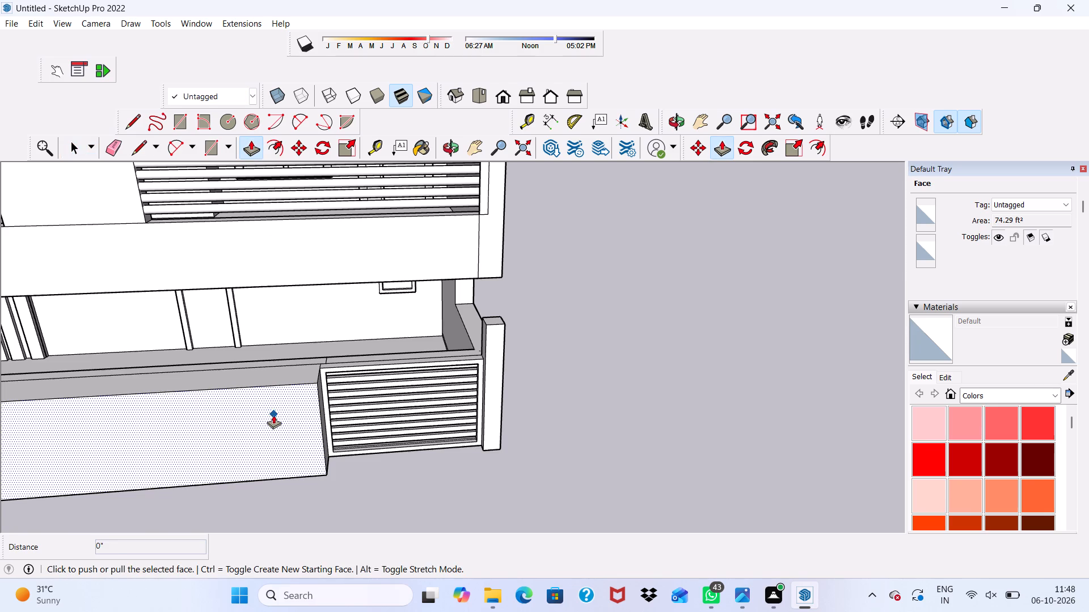
drag(272, 415, 274, 399)
Push/Pull the narrow outer strip on top of the solid front wall segment up very slightly.
scroll(231, 374, down, 2)
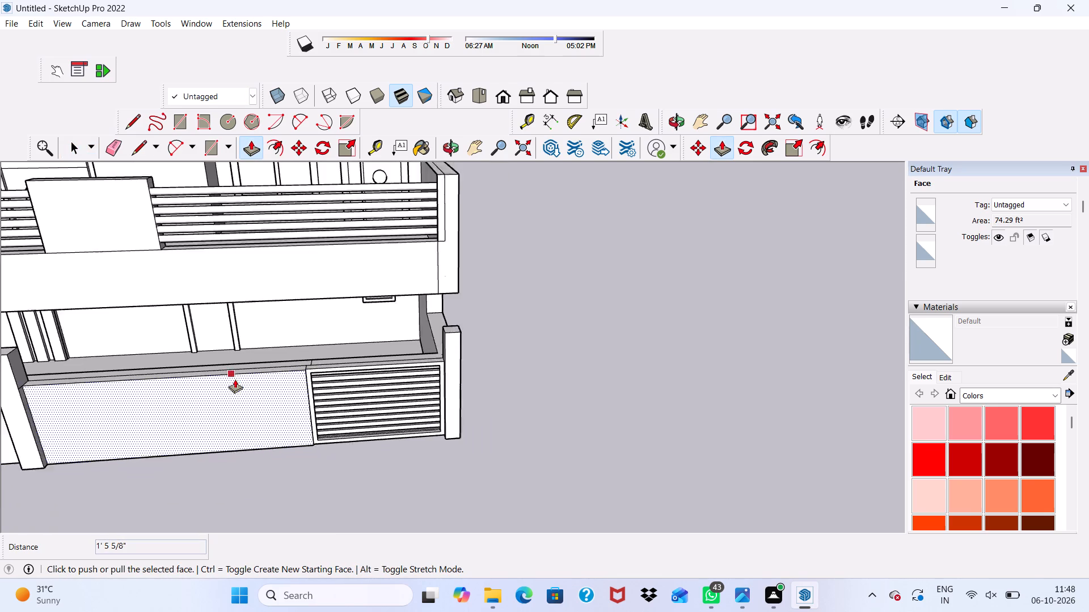
scroll(235, 379, down, 2)
middle_drag(244, 387, 228, 471)
scroll(99, 443, up, 16)
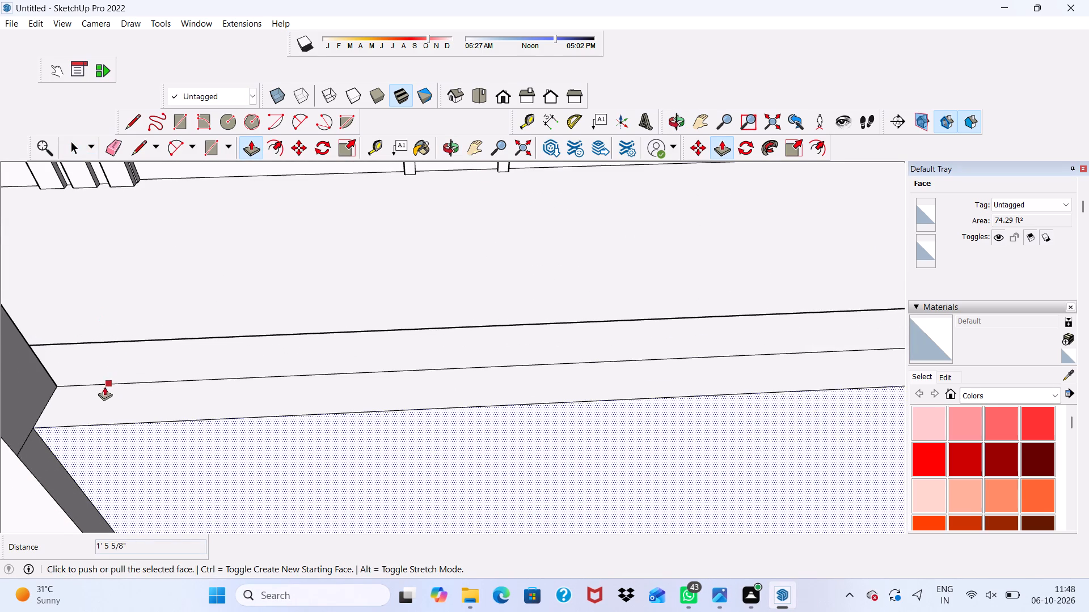
scroll(103, 385, up, 4)
key(space)
scroll(120, 379, down, 5)
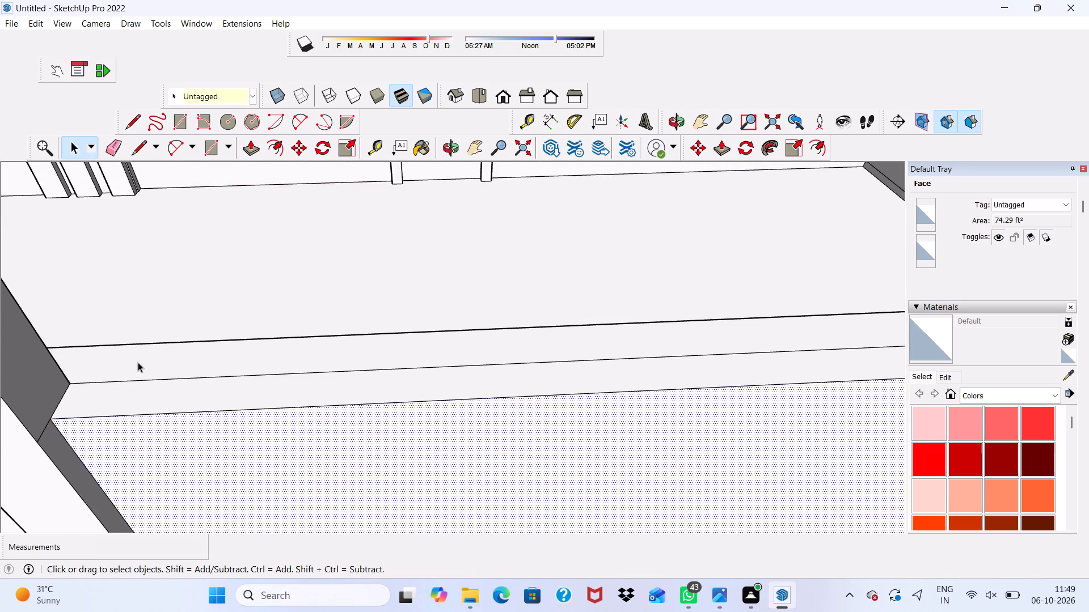
scroll(138, 362, down, 3)
middle_drag(218, 372, 42, 341)
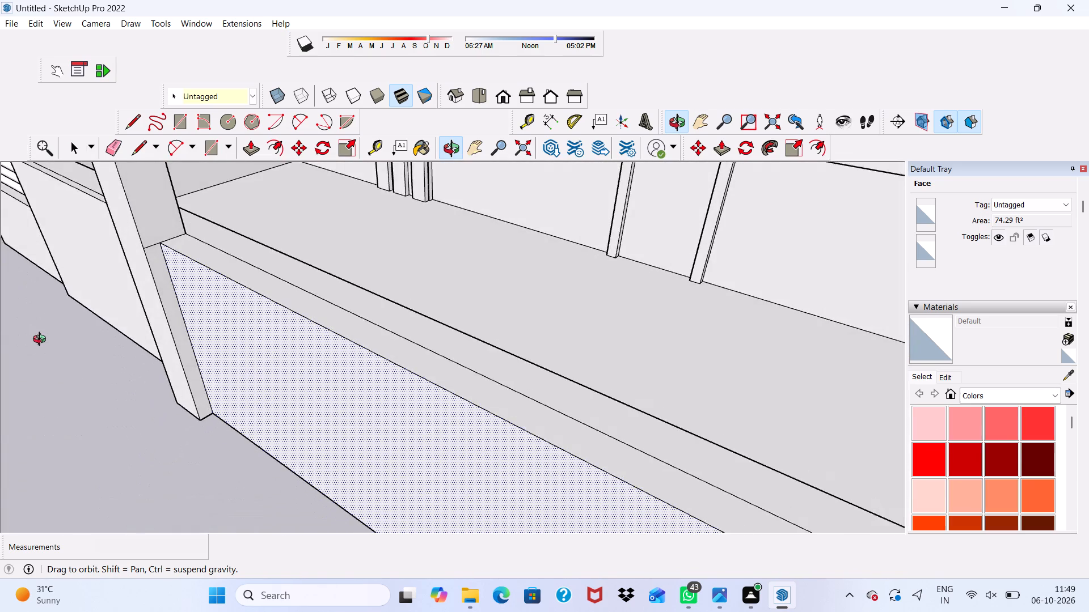
middle_drag(42, 341, 41, 341)
scroll(163, 301, up, 5)
click(233, 211)
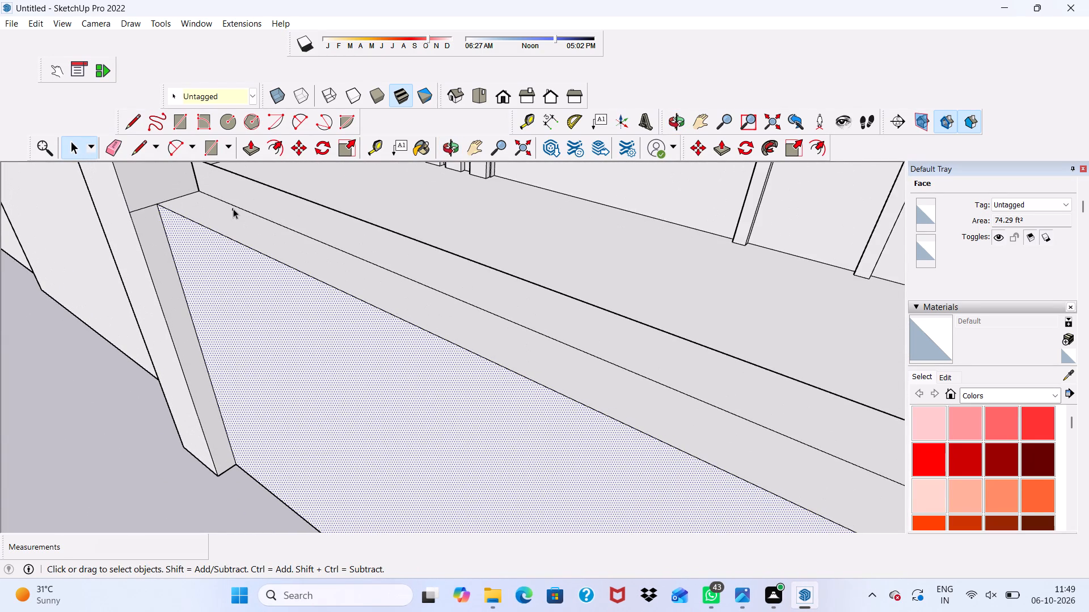
scroll(181, 243, down, 10)
middle_drag(309, 258, 69, 184)
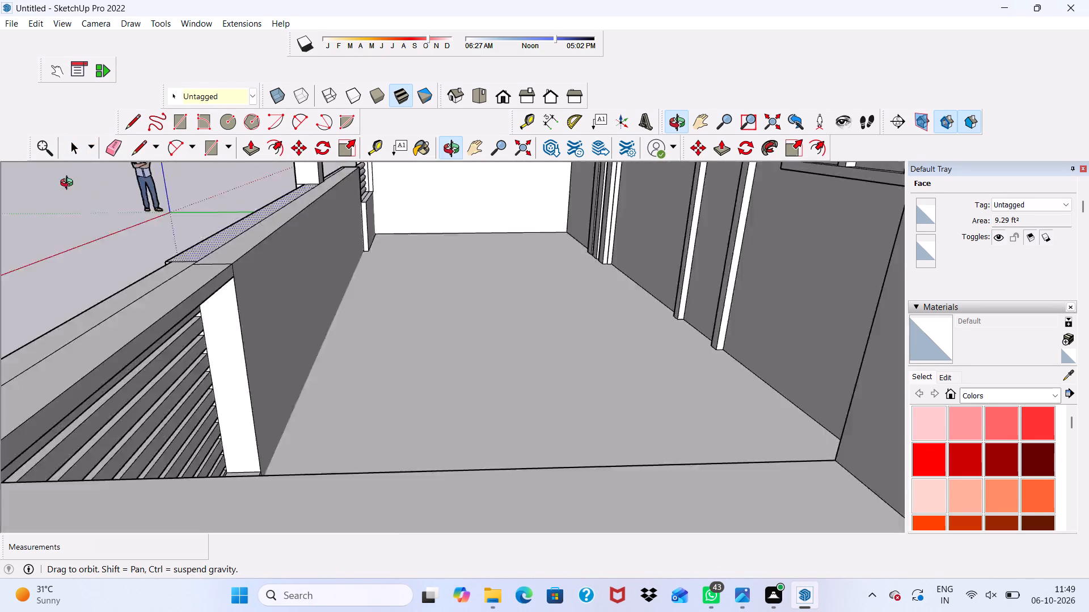
middle_drag(69, 184, 332, 110)
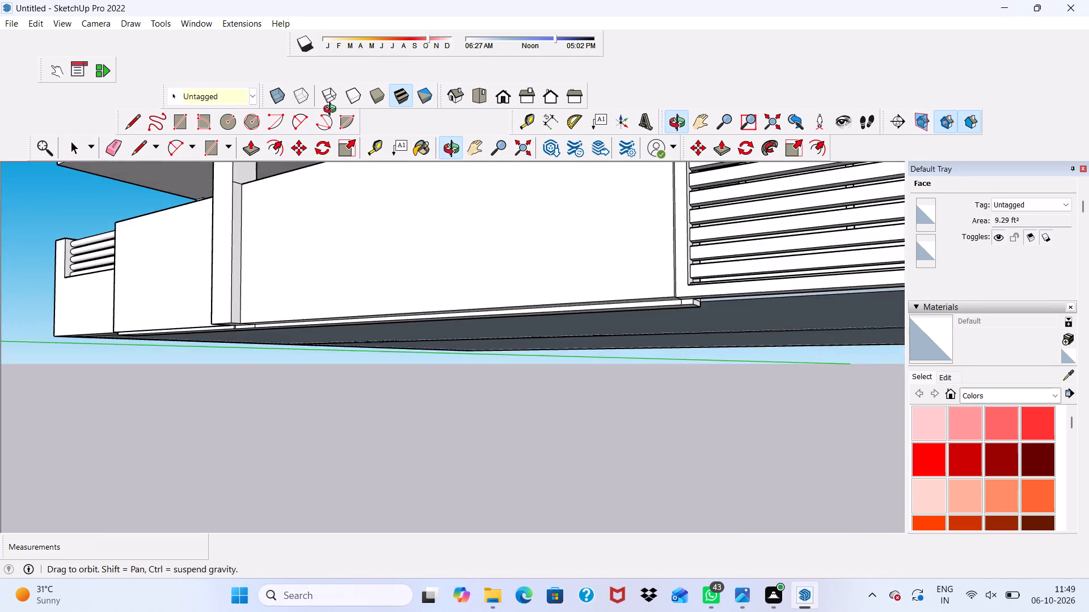
middle_drag(332, 110, 305, 283)
scroll(296, 279, up, 4)
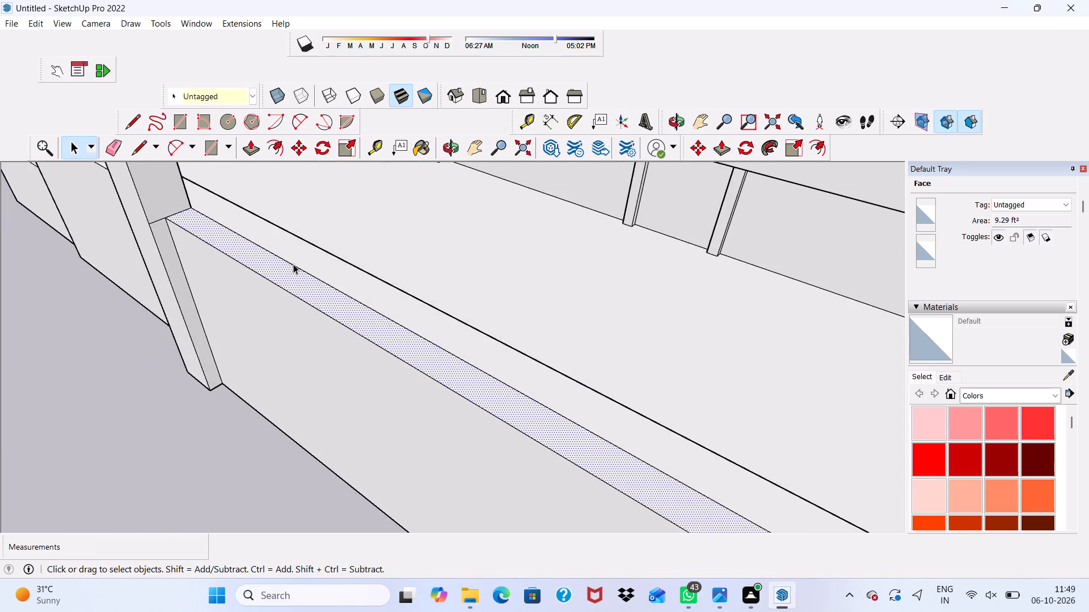
scroll(293, 264, up, 5)
scroll(275, 243, down, 5)
middle_drag(275, 243, 226, 179)
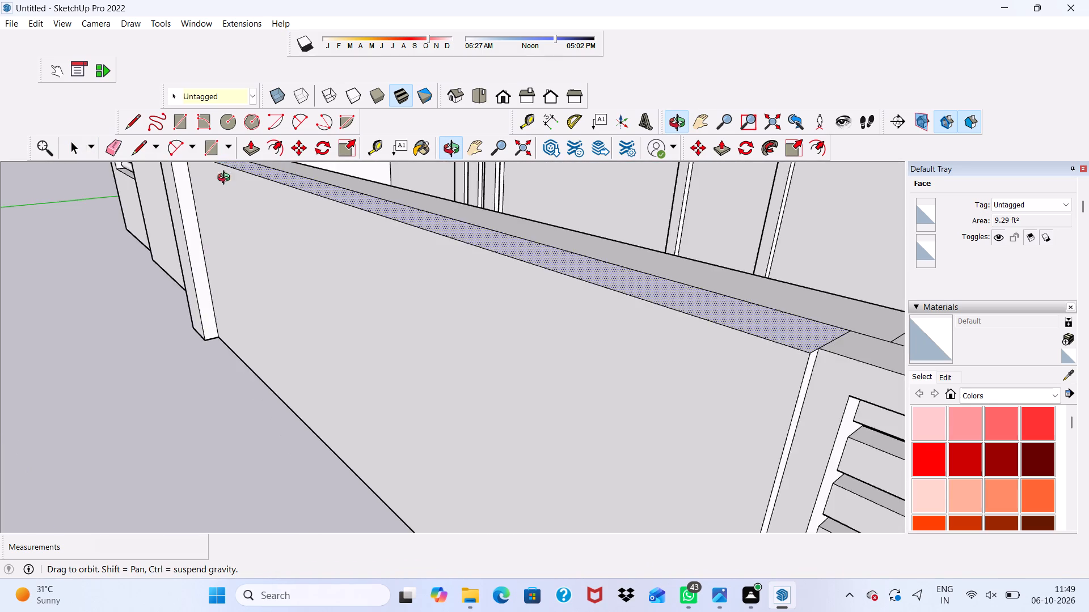
middle_drag(226, 179, 268, 214)
click(244, 144)
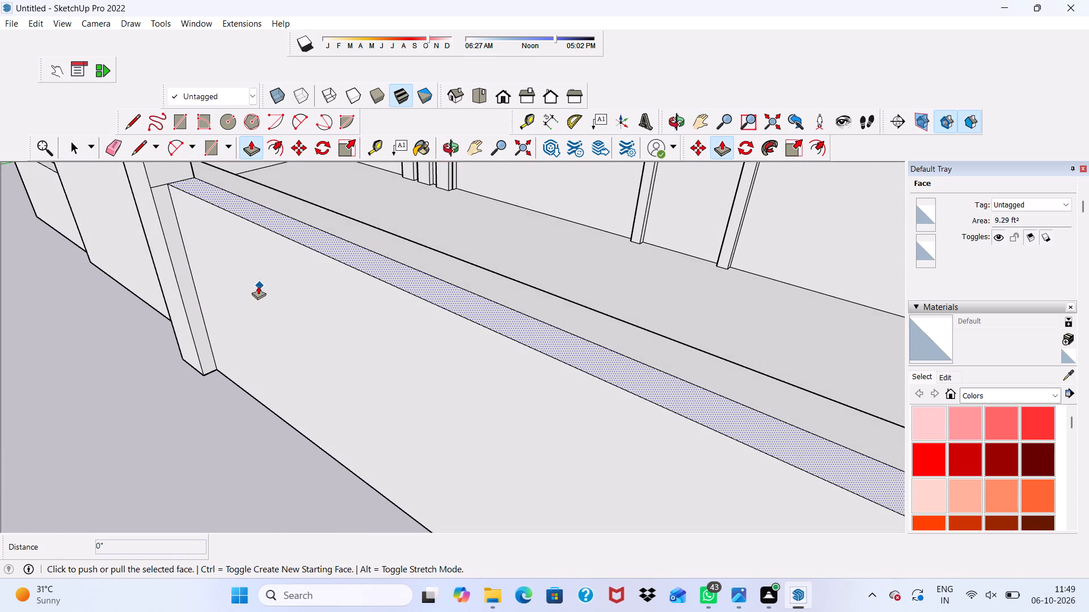
drag(256, 283, 302, 278)
key(space)
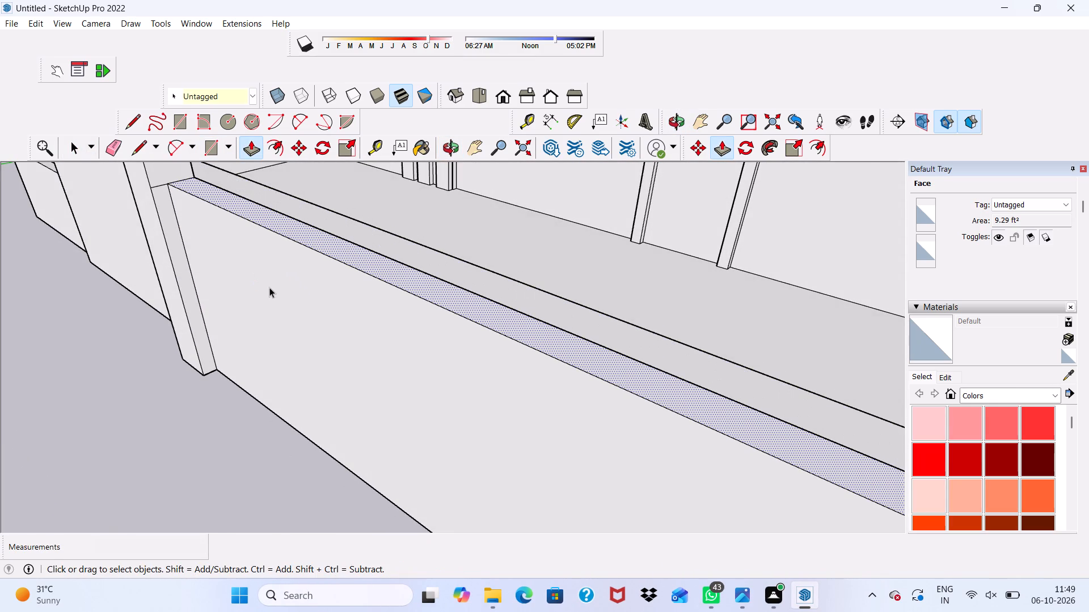
Push the outer face of the solid front wall segment back to the lengthwise line on its top, behind the louvre panel's face.
click(268, 289)
scroll(247, 262, down, 3)
middle_drag(245, 261, 305, 261)
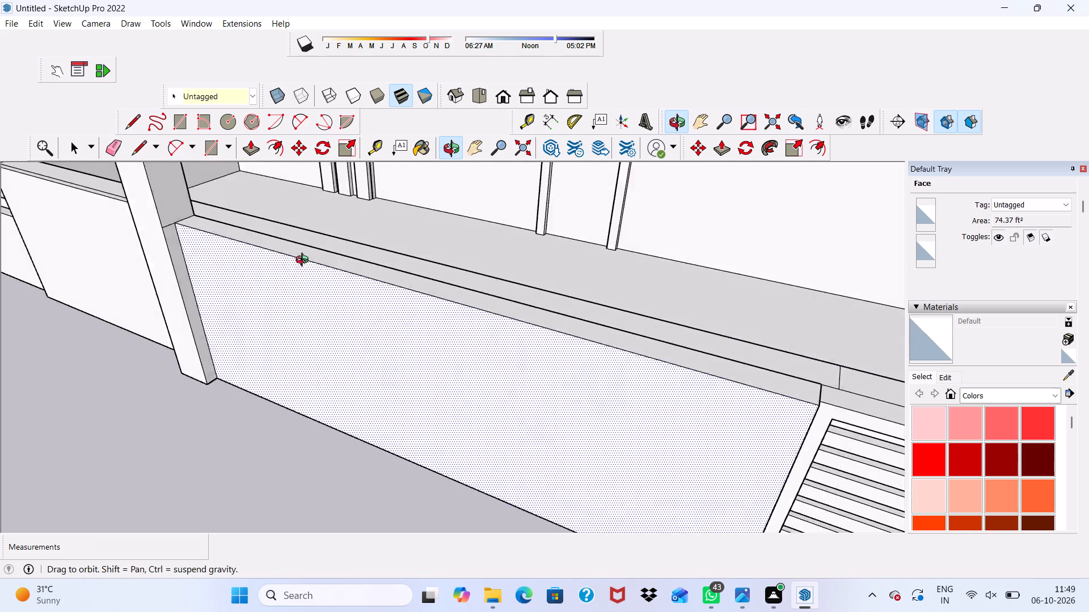
middle_drag(305, 261, 247, 286)
scroll(294, 246, up, 9)
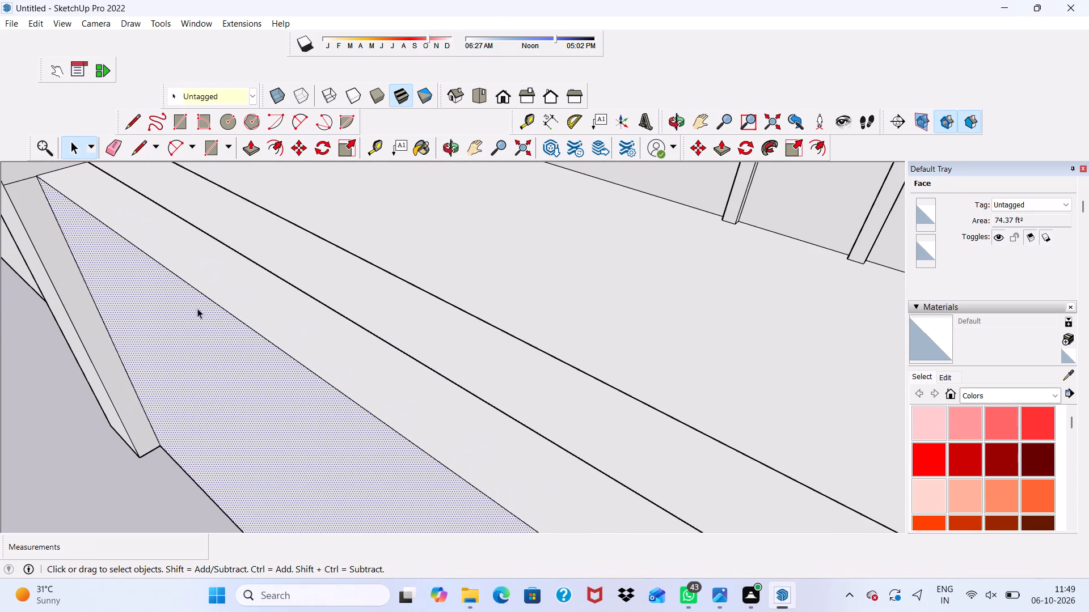
scroll(195, 312, down, 4)
middle_drag(268, 270, 313, 134)
scroll(234, 261, down, 4)
scroll(233, 281, up, 1)
scroll(233, 286, down, 9)
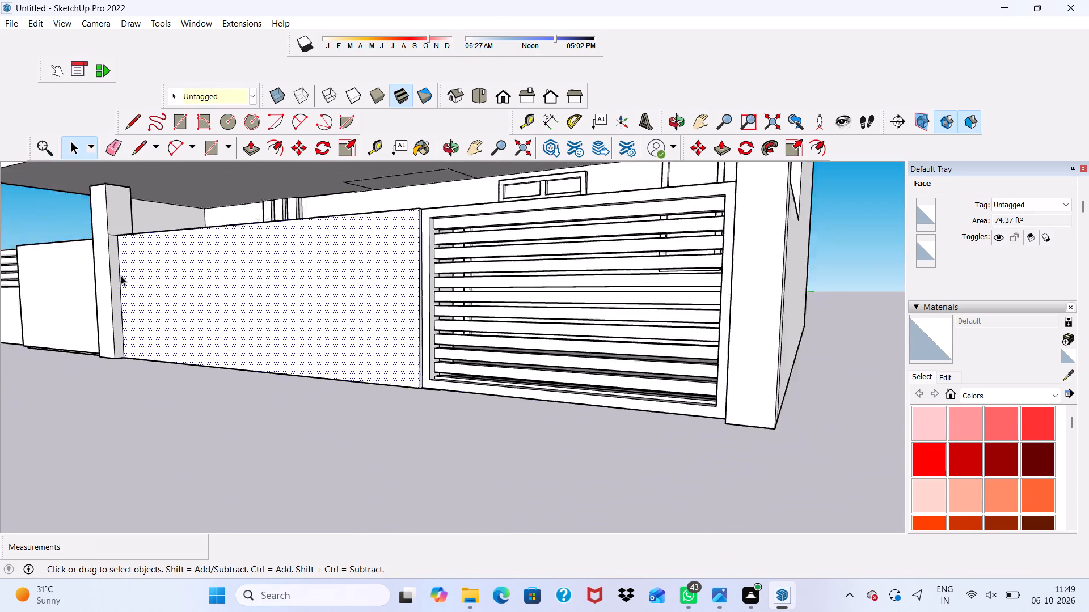
scroll(121, 275, down, 1)
scroll(122, 277, up, 1)
scroll(300, 269, up, 3)
scroll(272, 270, down, 1)
middle_drag(271, 271, 467, 291)
scroll(518, 263, up, 2)
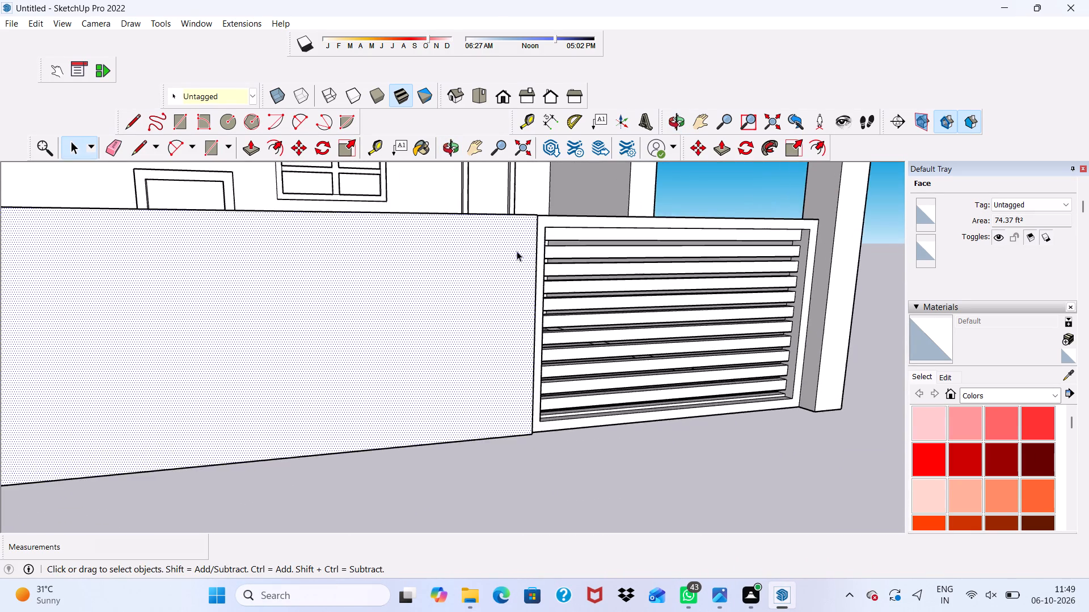
middle_drag(523, 247, 407, 339)
scroll(401, 317, down, 1)
middle_click(407, 340)
scroll(443, 286, up, 9)
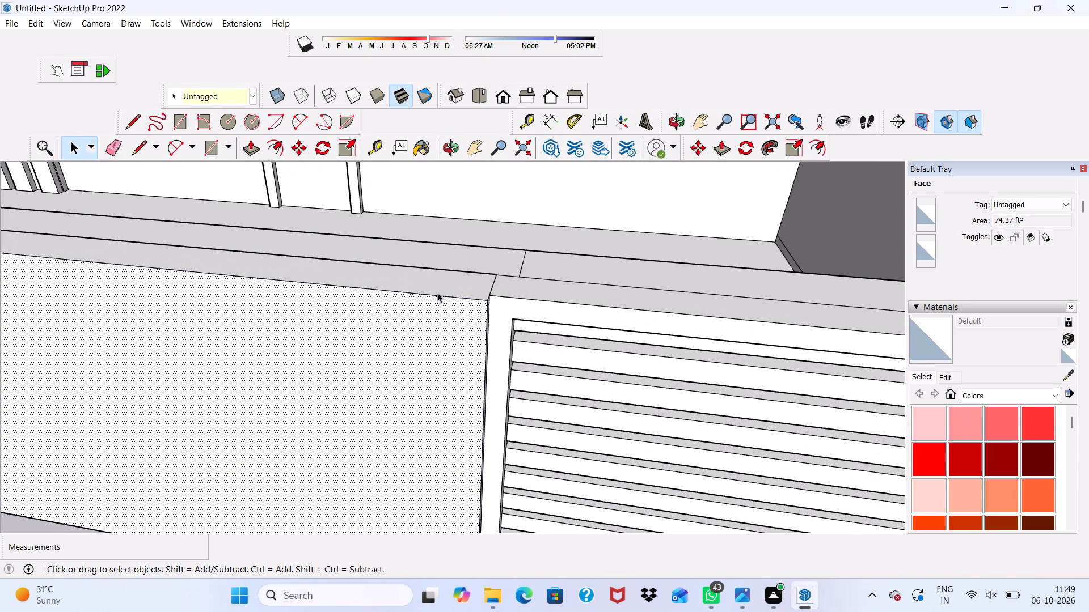
scroll(437, 292, up, 1)
middle_drag(475, 324, 483, 293)
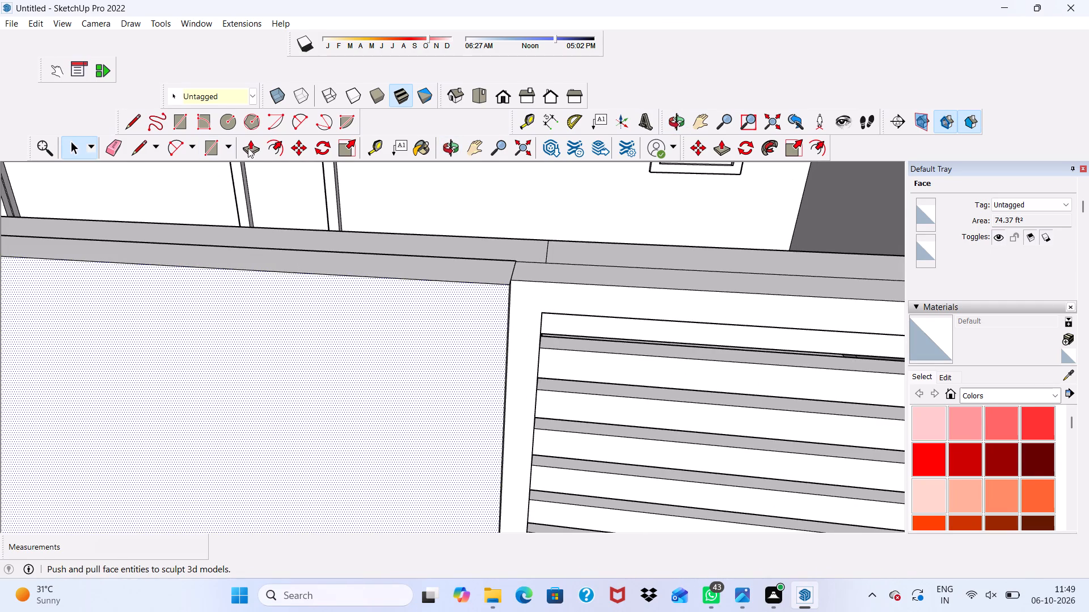
click(259, 142)
drag(260, 339, 331, 288)
drag(286, 334, 364, 269)
Push/Pull the louvre panel's exposed vertical end face beside the solid wall by about 1/16".
scroll(311, 280, down, 3)
middle_drag(351, 271, 394, 257)
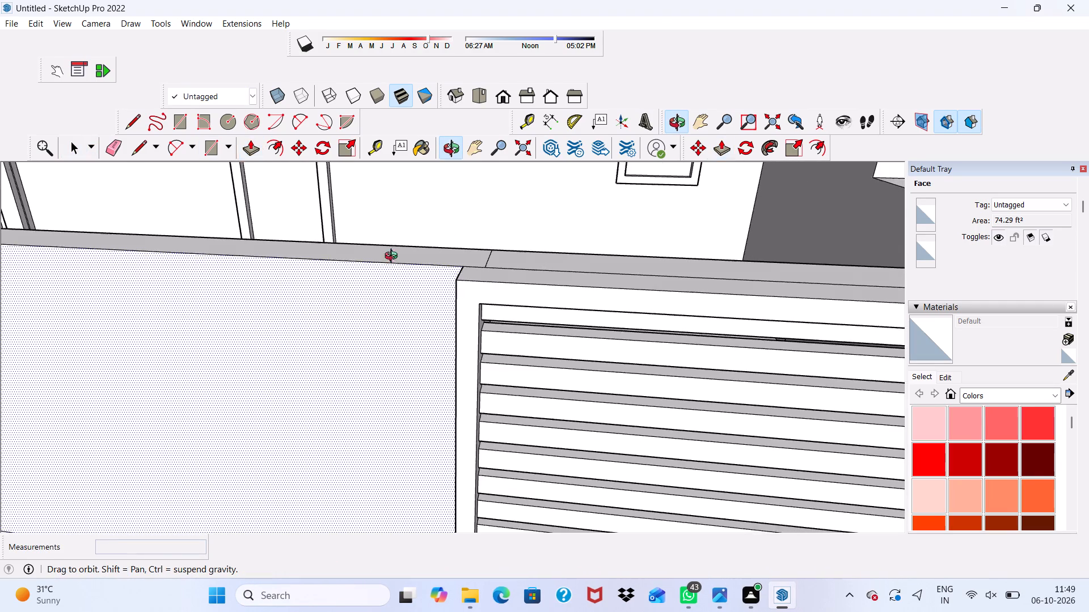
middle_drag(394, 257, 408, 271)
scroll(286, 257, down, 5)
middle_drag(408, 249, 533, 241)
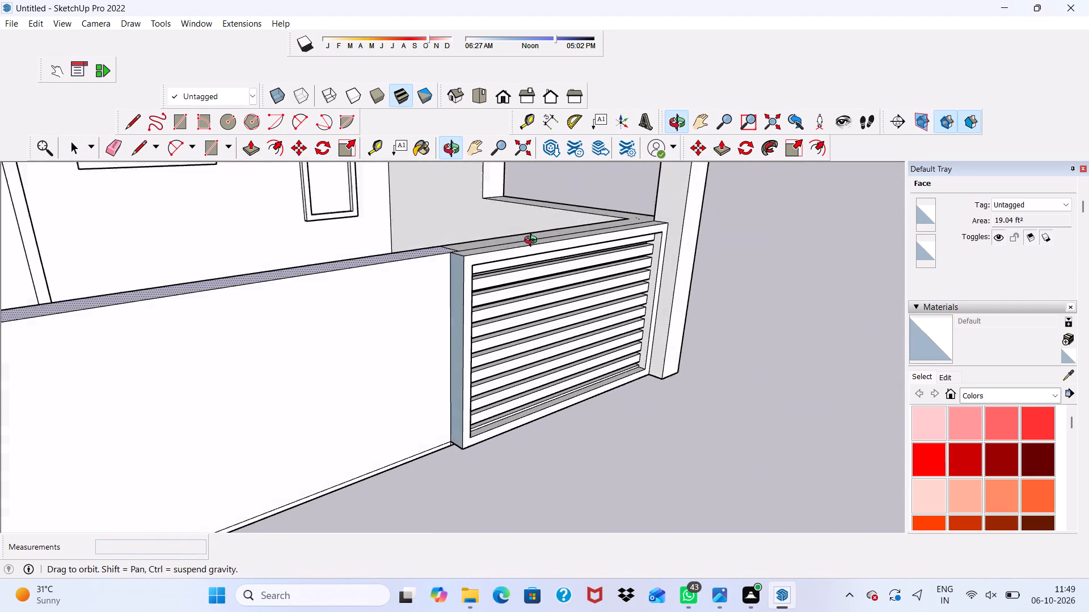
middle_drag(533, 241, 529, 243)
key(space)
scroll(410, 236, up, 1)
scroll(524, 223, down, 3)
middle_drag(488, 235, 556, 377)
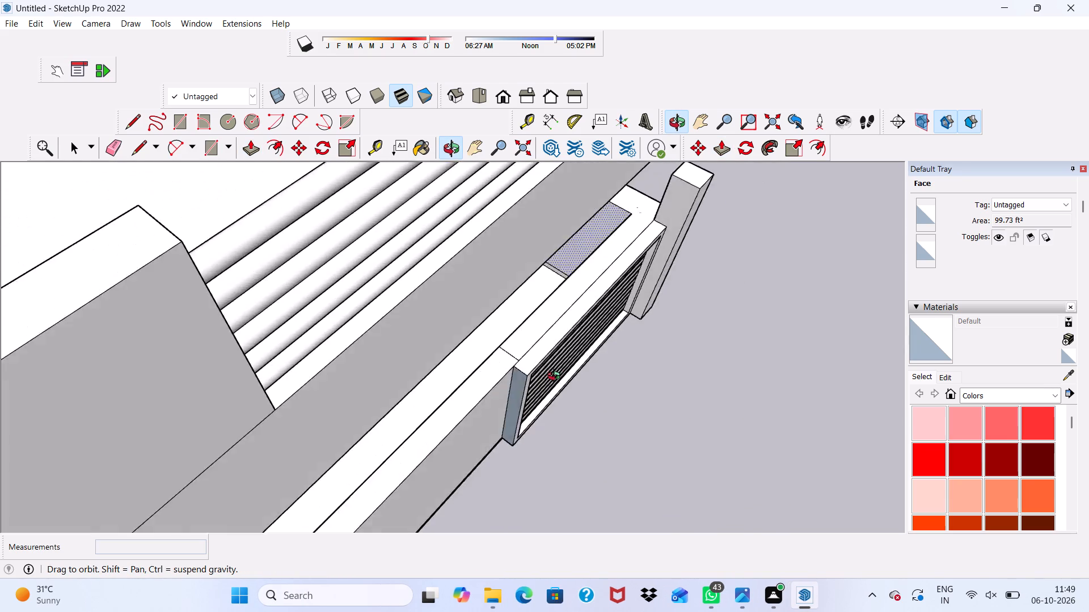
middle_drag(556, 377, 477, 249)
middle_click(477, 249)
scroll(477, 304, up, 10)
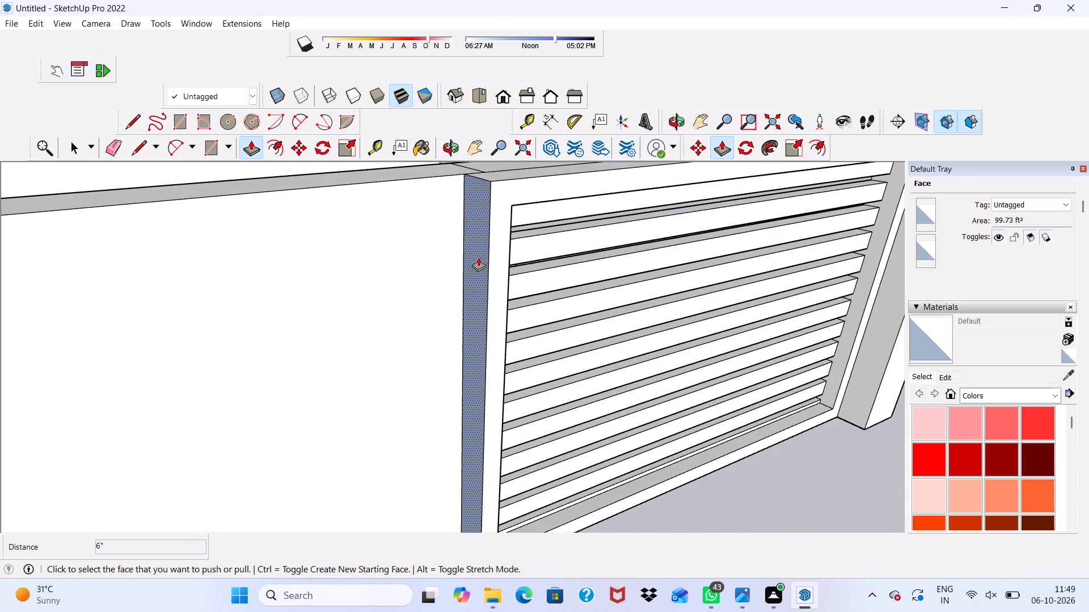
click(472, 257)
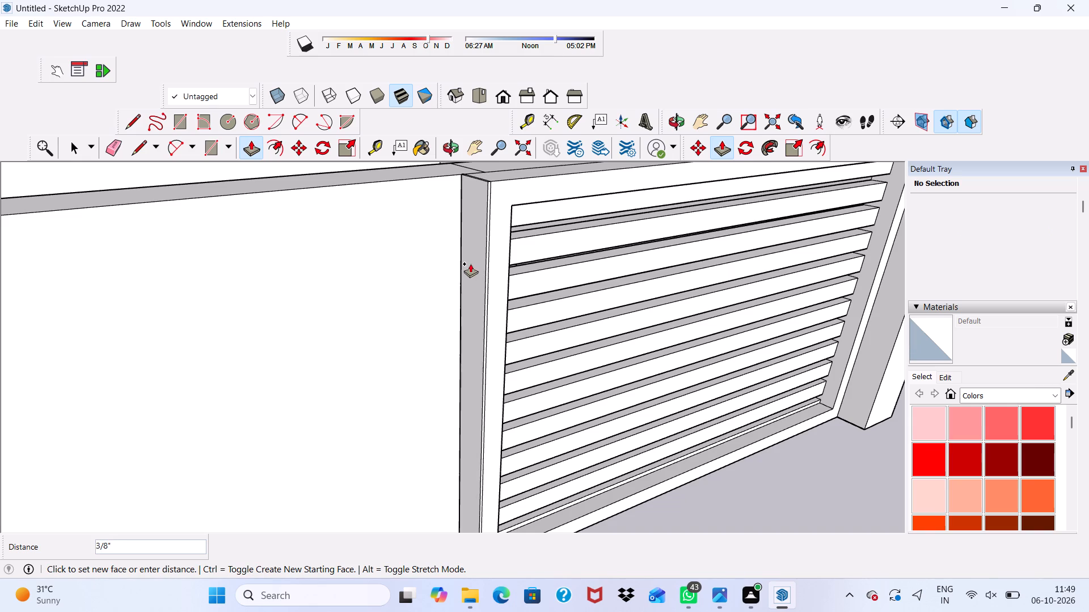
click(473, 262)
scroll(486, 212, down, 4)
middle_drag(564, 248, 500, 198)
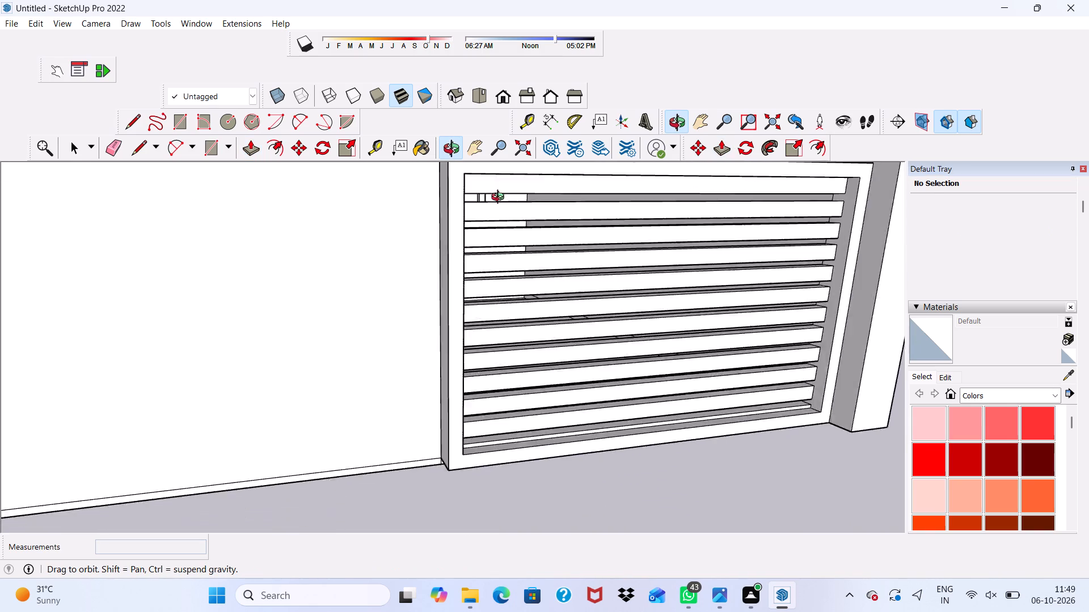
middle_drag(500, 198, 516, 239)
middle_click(516, 237)
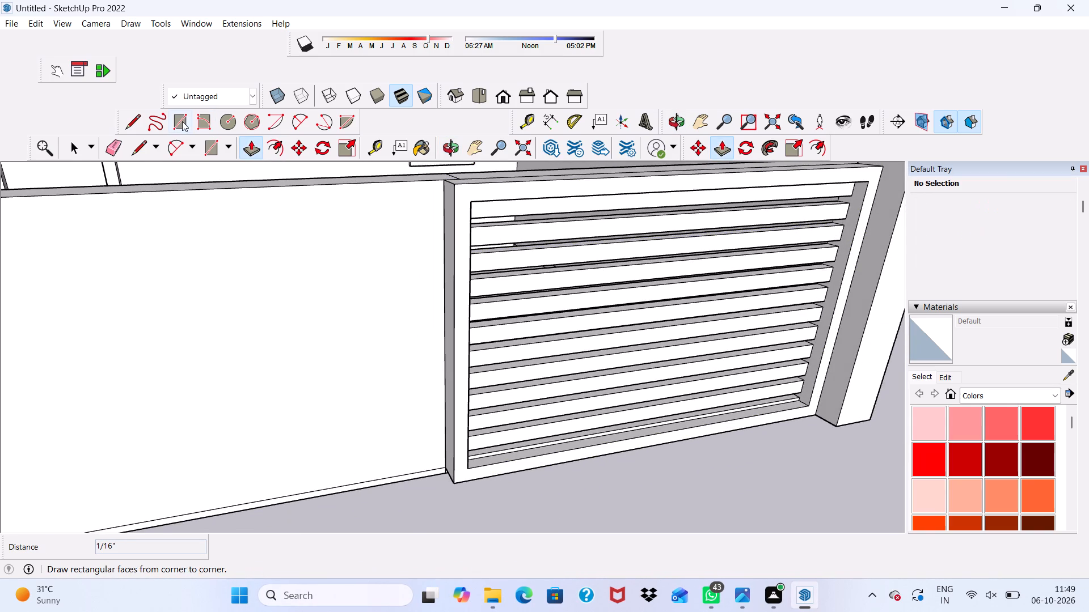
Draw a vertical rectangle on the solid wall's face beside the louvre panel, 5' high and about 1 11/16" wide.
click(181, 121)
scroll(440, 421, up, 4)
scroll(462, 511, up, 6)
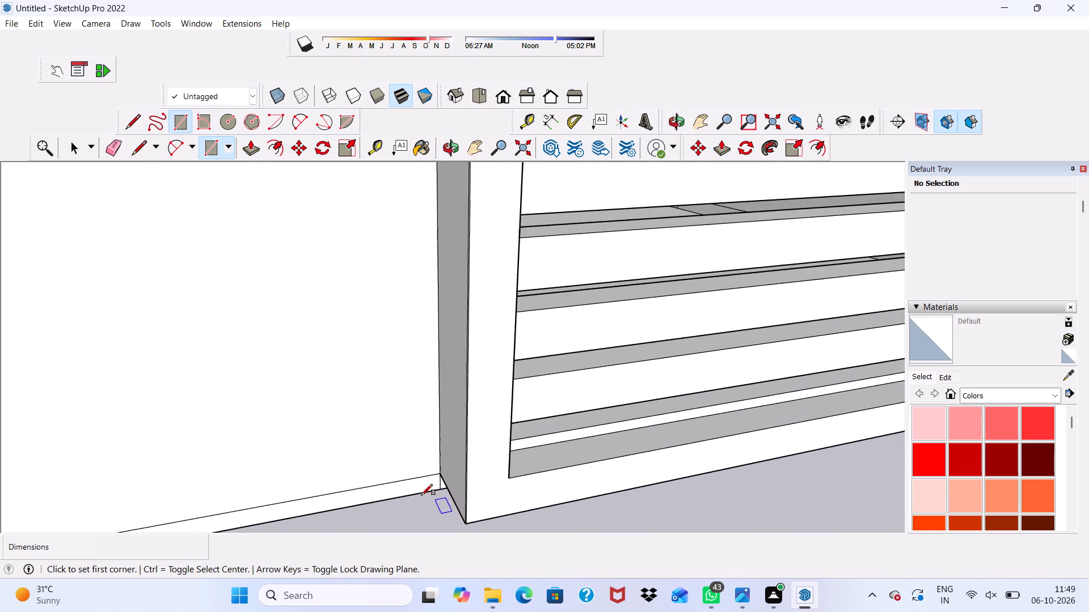
scroll(421, 495, up, 8)
click(451, 472)
scroll(272, 420, down, 5)
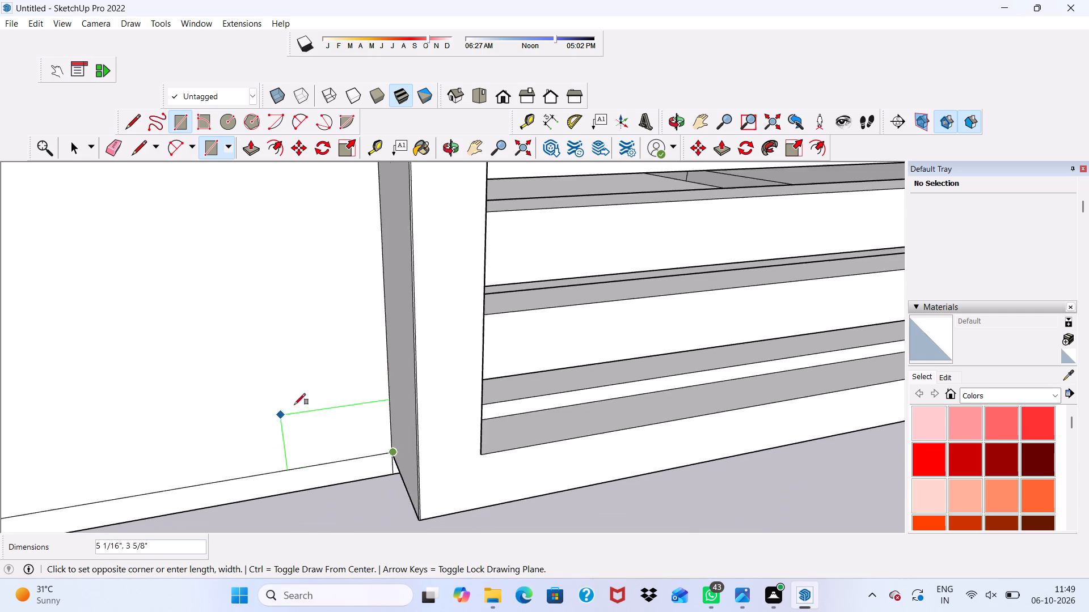
scroll(294, 405, down, 6)
scroll(295, 313, up, 1)
scroll(294, 313, down, 9)
scroll(313, 284, up, 1)
scroll(313, 284, down, 3)
scroll(313, 284, up, 1)
scroll(305, 182, up, 3)
scroll(294, 192, down, 2)
scroll(292, 220, up, 1)
scroll(293, 225, down, 3)
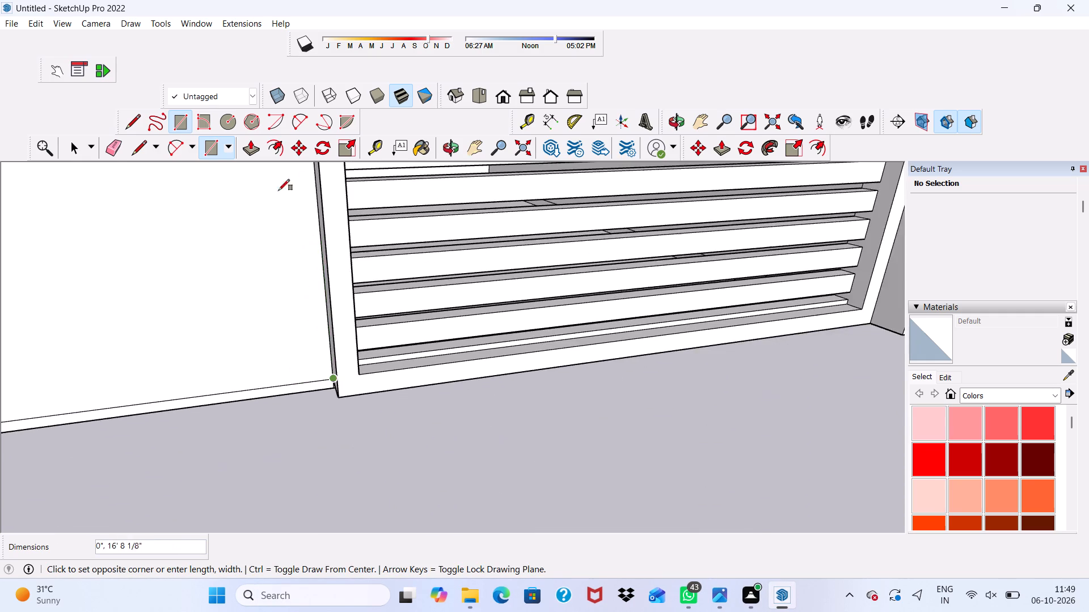
scroll(278, 190, down, 7)
scroll(267, 185, up, 4)
scroll(271, 187, down, 6)
scroll(284, 257, up, 1)
scroll(285, 263, down, 2)
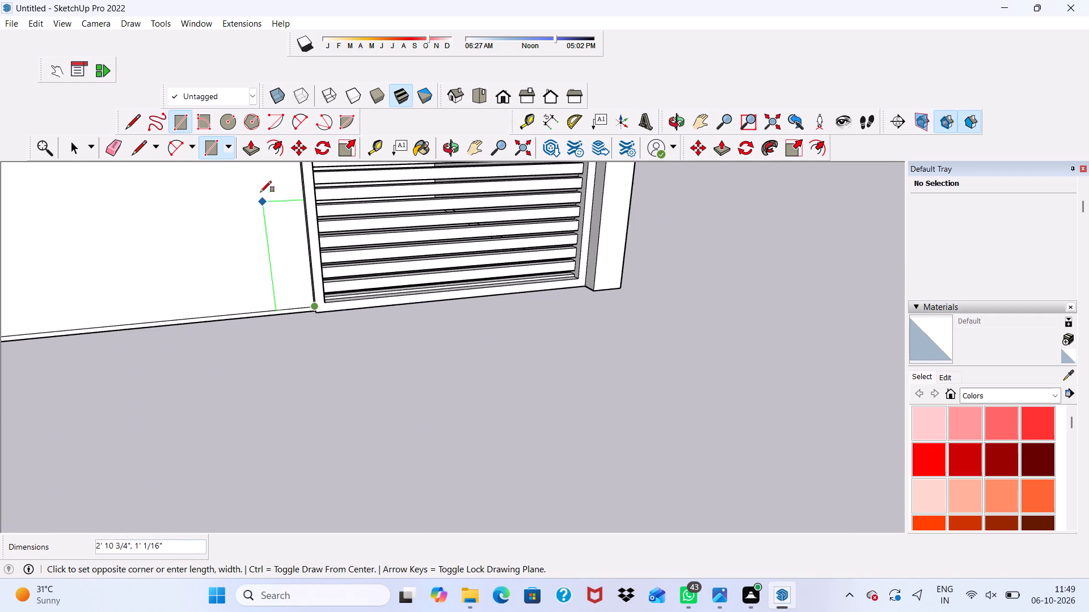
scroll(278, 229, down, 8)
scroll(228, 219, down, 3)
scroll(255, 182, up, 4)
scroll(258, 177, down, 1)
scroll(264, 217, up, 7)
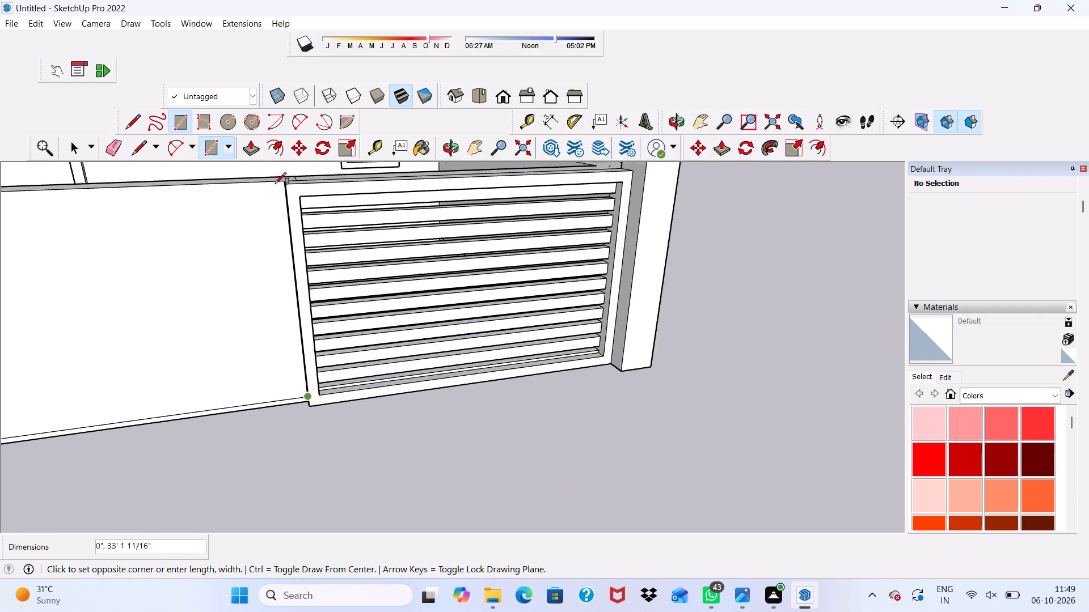
scroll(275, 184, up, 10)
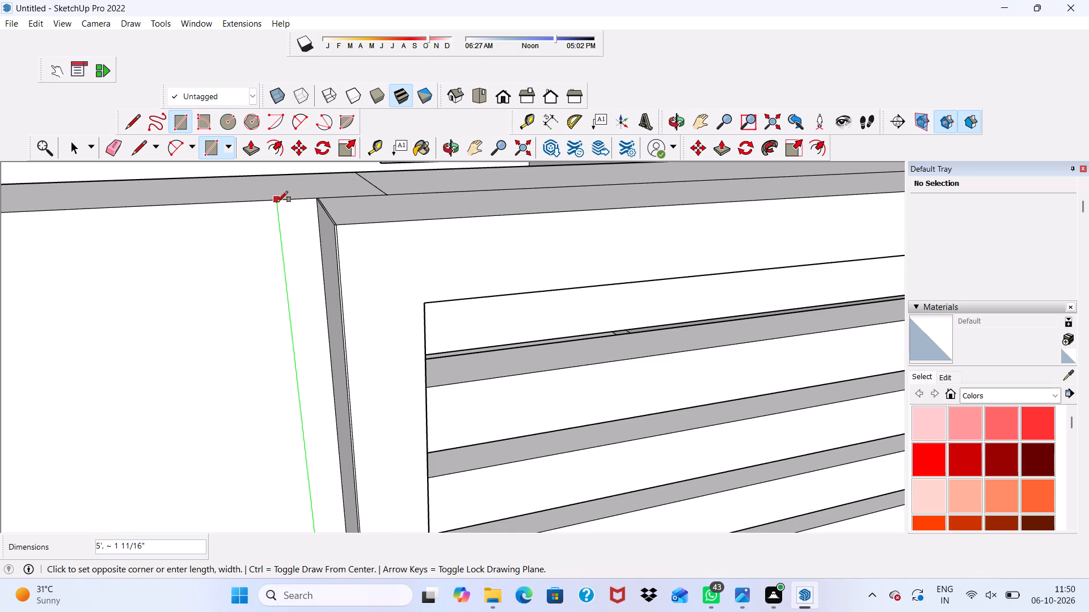
click(278, 202)
scroll(423, 229, down, 2)
key(space)
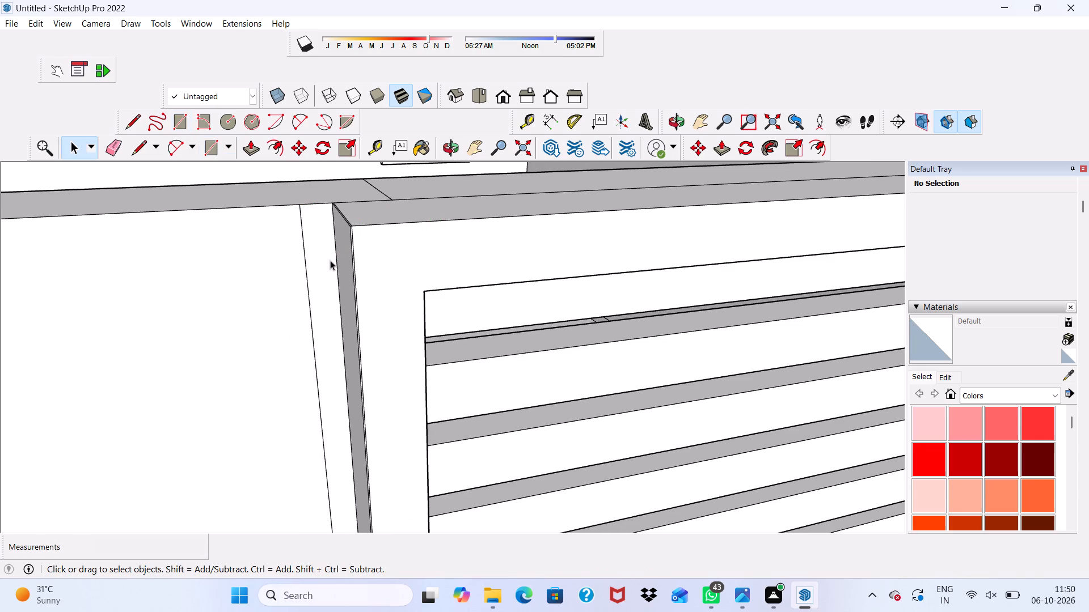
Push the narrow vertical strip beside the louvre panel back 9" through the solid wall to cut a slot.
click(323, 260)
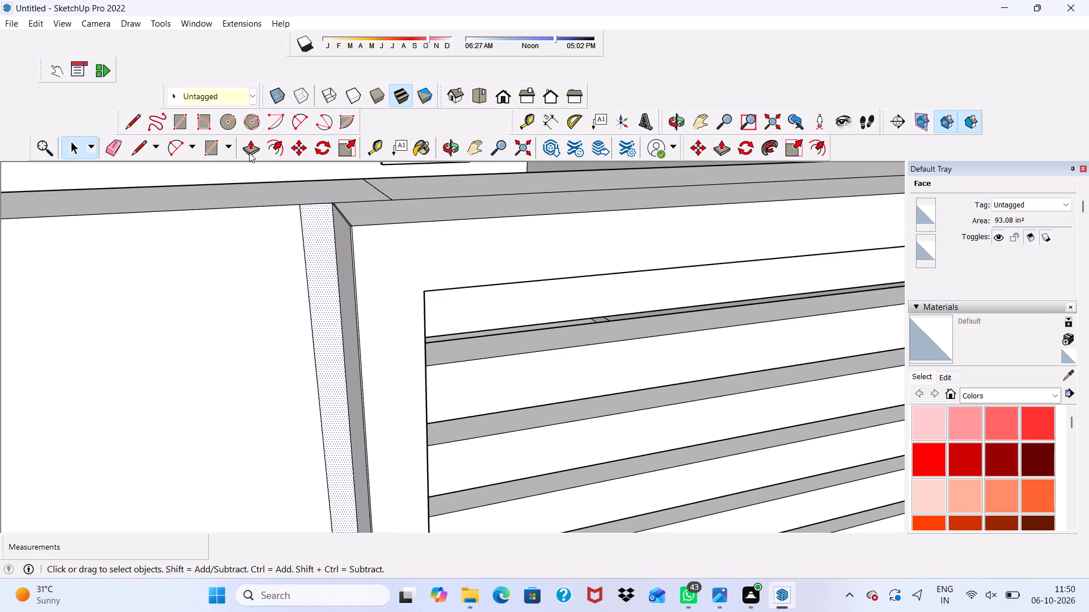
click(250, 146)
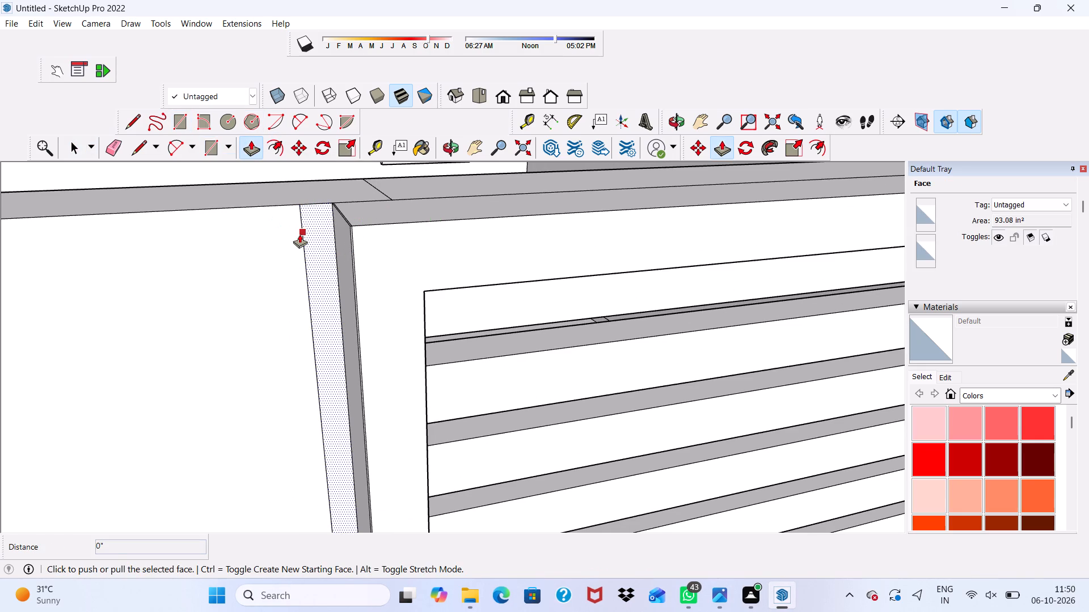
click(301, 234)
drag(310, 233, 303, 203)
key(ctrl+z)
scroll(318, 233, up, 3)
click(318, 233)
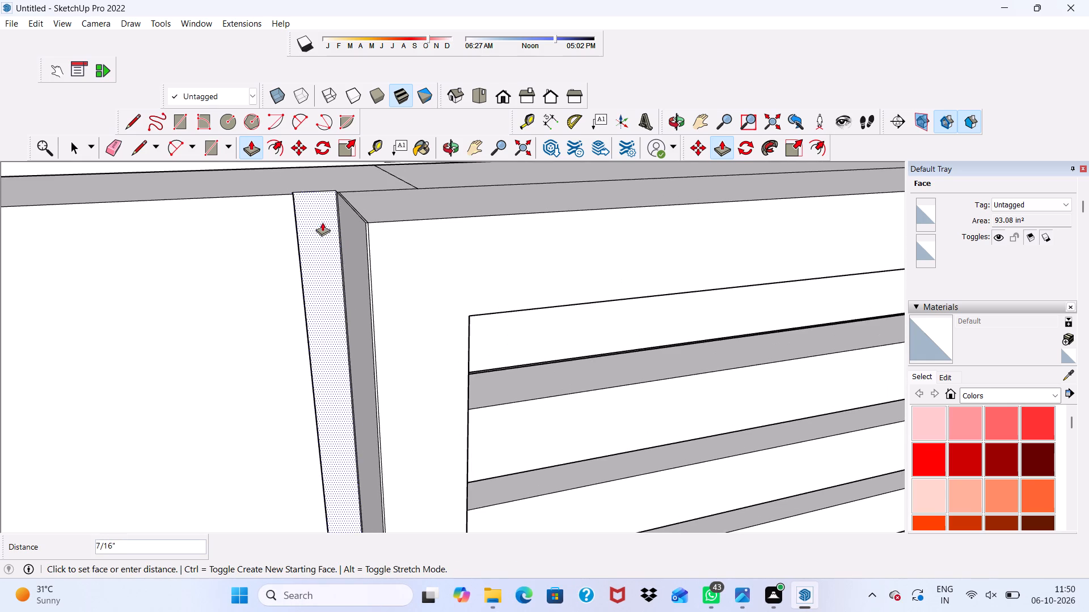
scroll(323, 209, down, 4)
scroll(323, 208, up, 1)
middle_drag(305, 171, 266, 192)
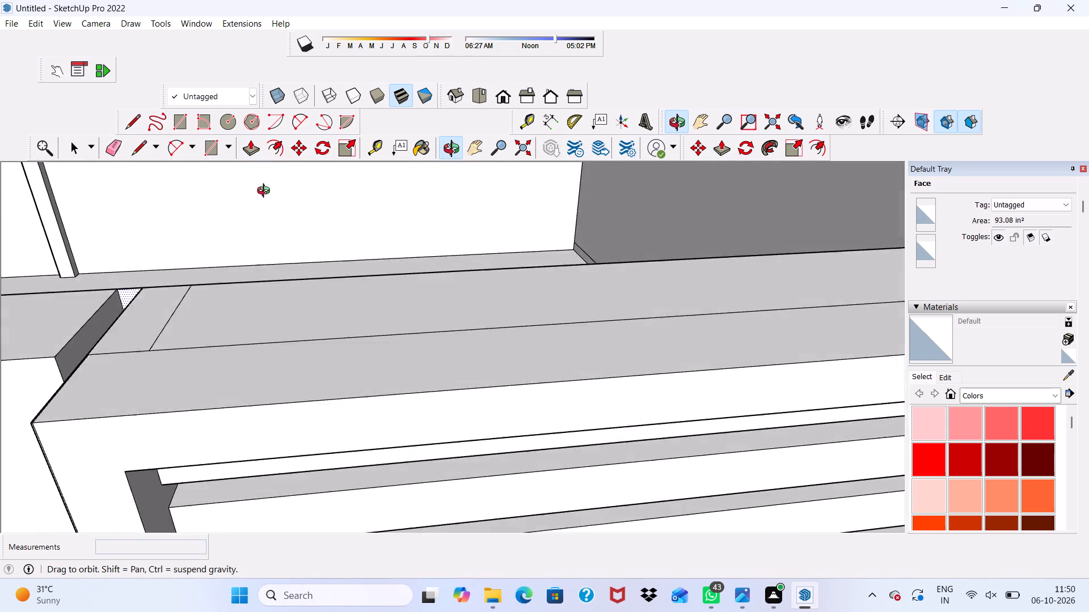
middle_drag(266, 192, 265, 222)
scroll(128, 432, up, 4)
scroll(118, 449, down, 4)
scroll(183, 373, down, 1)
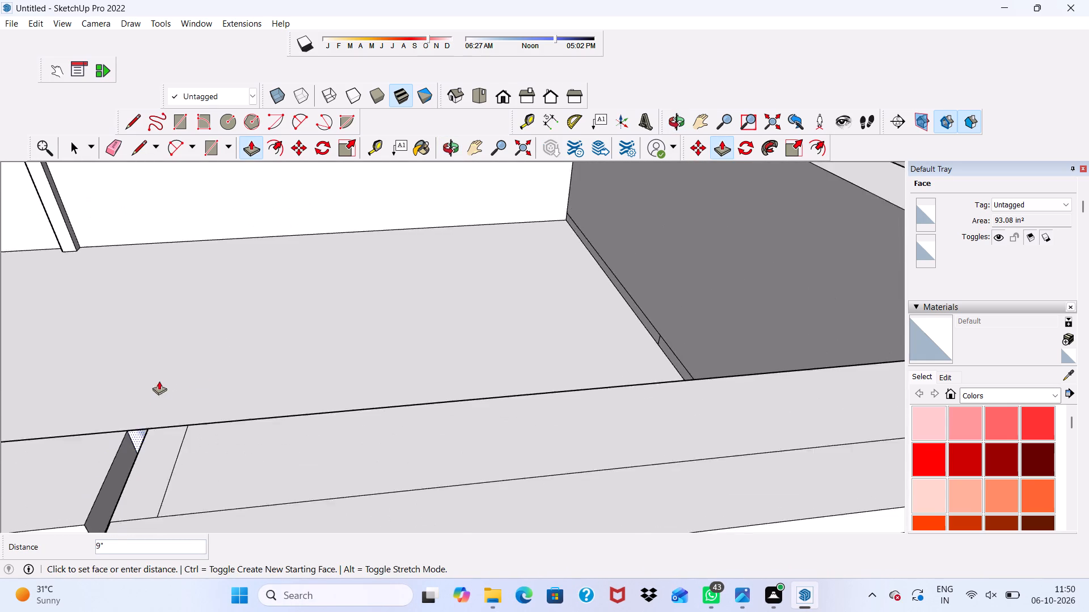
scroll(159, 381, down, 3)
scroll(187, 406, up, 4)
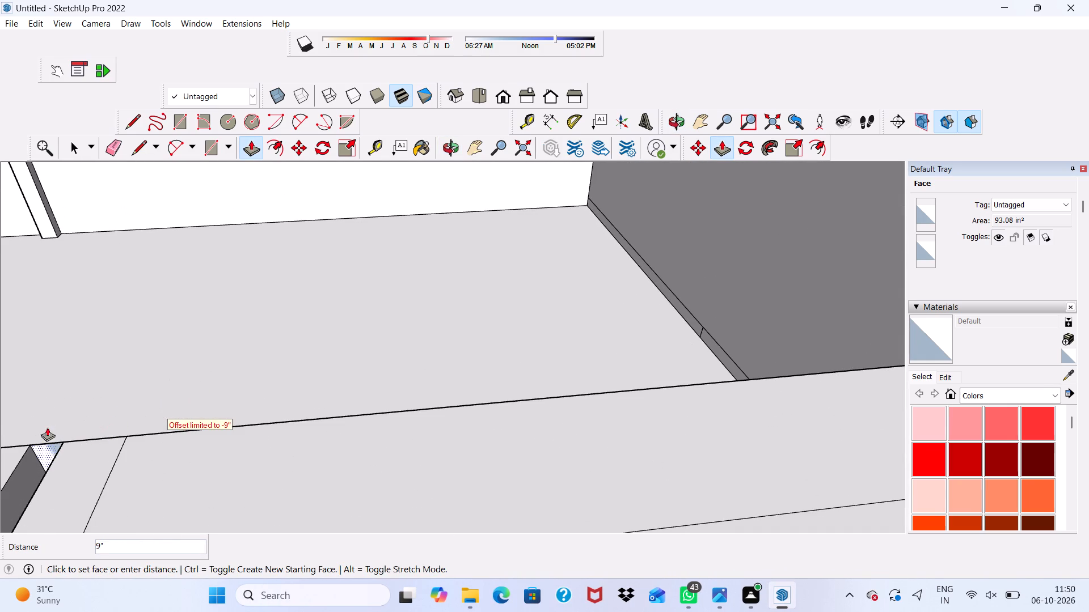
click(45, 444)
Examine the slot between the solid wall and louvre panel from inside, from the front, from below and at its base.
scroll(49, 403, down, 4)
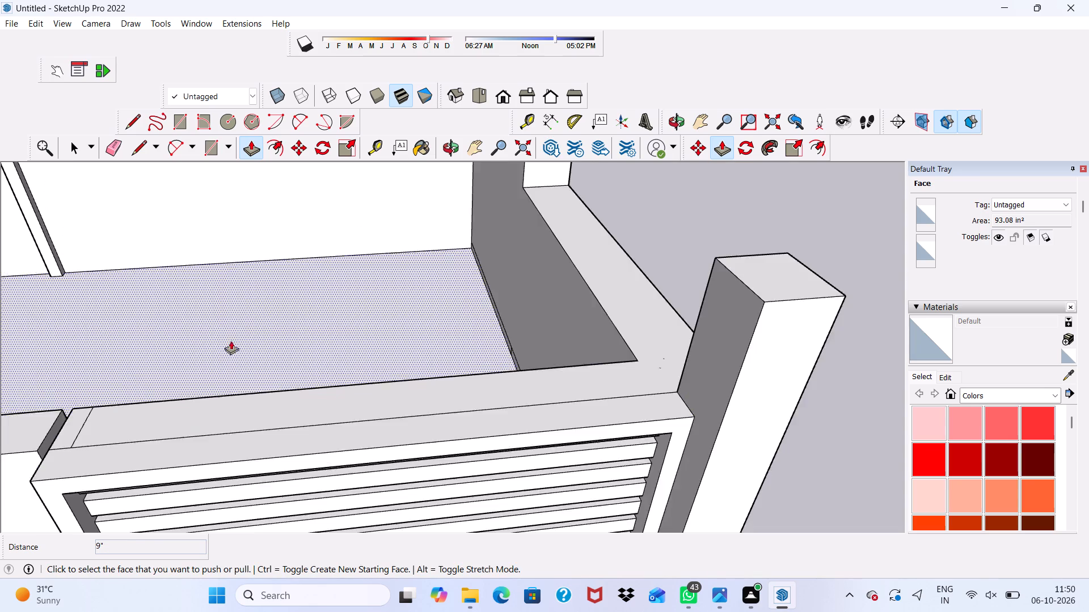
scroll(231, 341, down, 9)
middle_drag(166, 382, 600, 245)
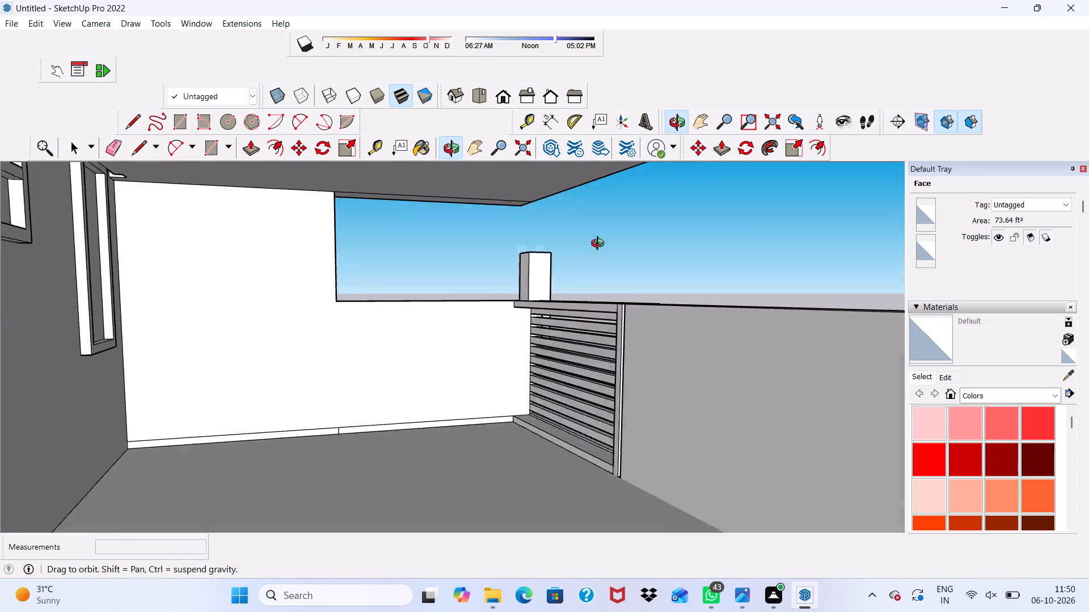
middle_drag(600, 245, 158, 327)
scroll(154, 325, up, 4)
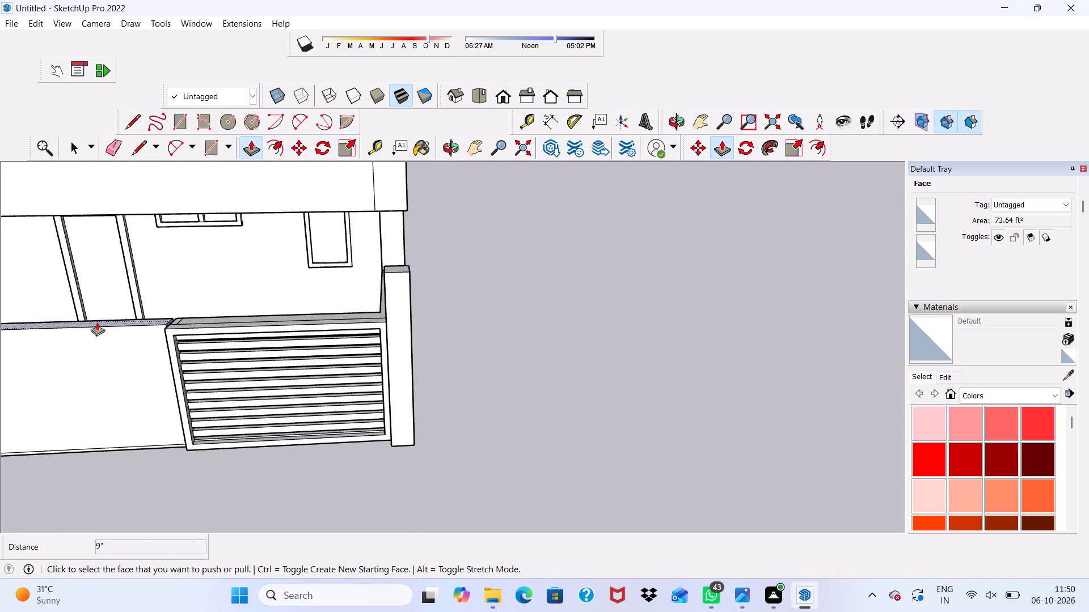
scroll(97, 322, up, 4)
middle_drag(139, 368, 121, 329)
key(space)
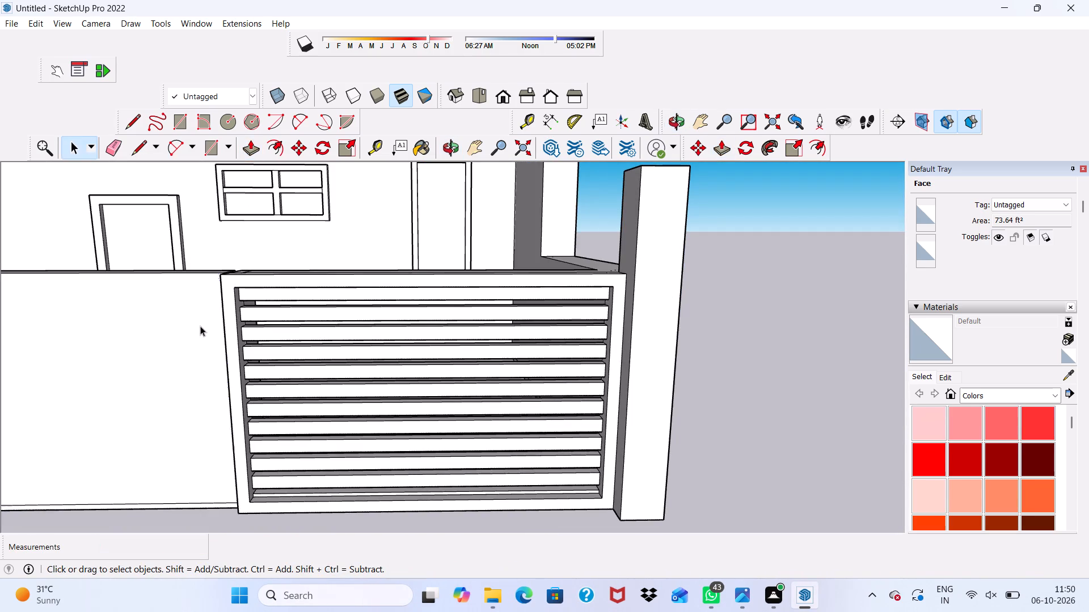
scroll(150, 330, down, 4)
middle_drag(140, 406, 147, 360)
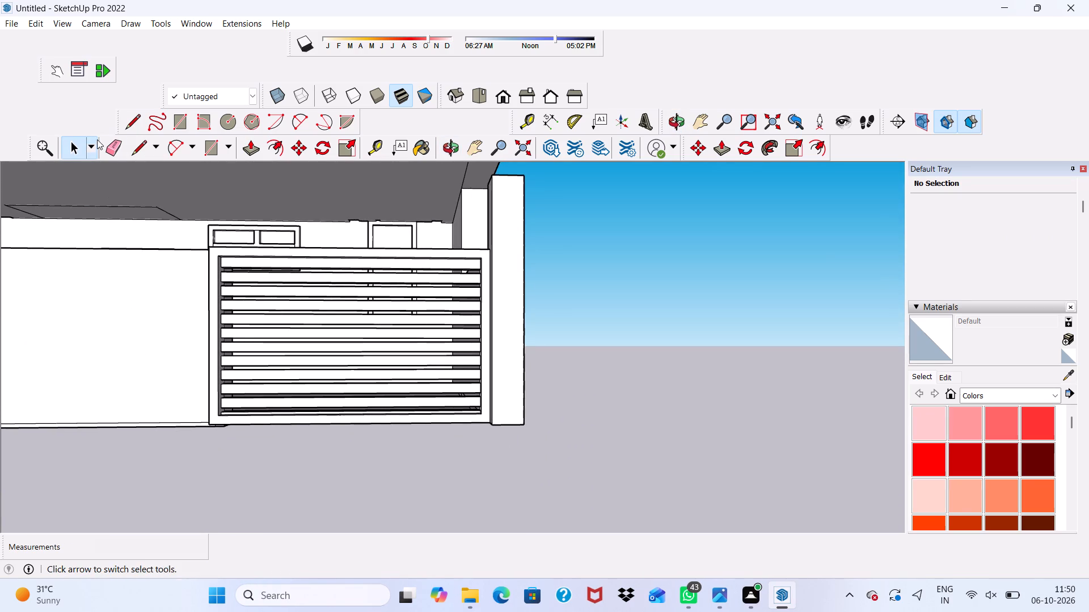
scroll(133, 193, down, 2)
scroll(140, 354, up, 1)
scroll(150, 425, down, 1)
middle_drag(172, 445, 270, 357)
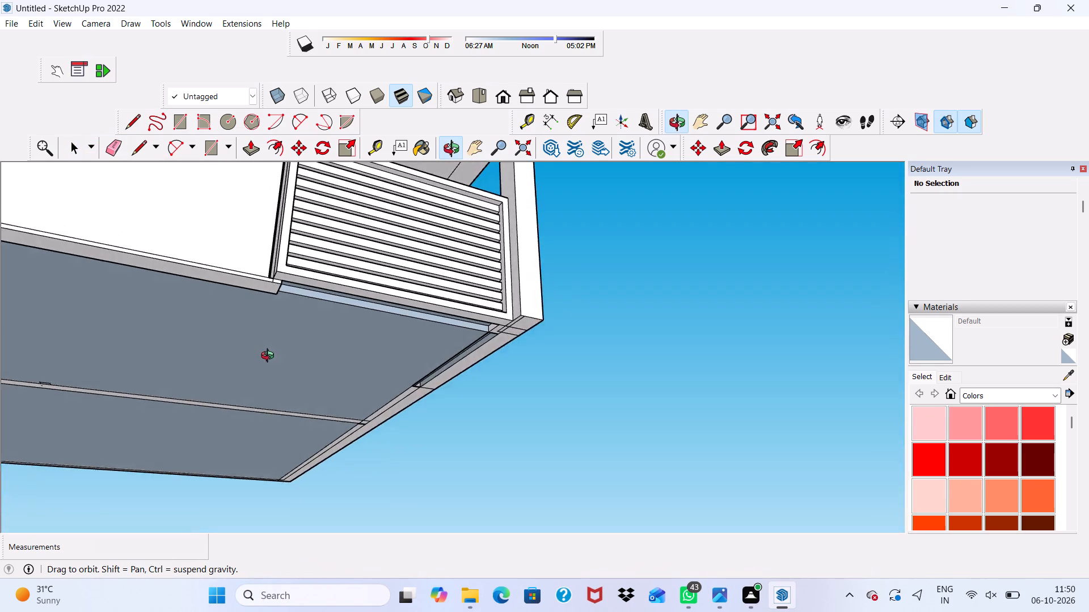
middle_drag(270, 357, 272, 399)
scroll(120, 318, up, 8)
scroll(348, 345, up, 11)
scroll(184, 277, down, 8)
middle_drag(190, 288, 195, 292)
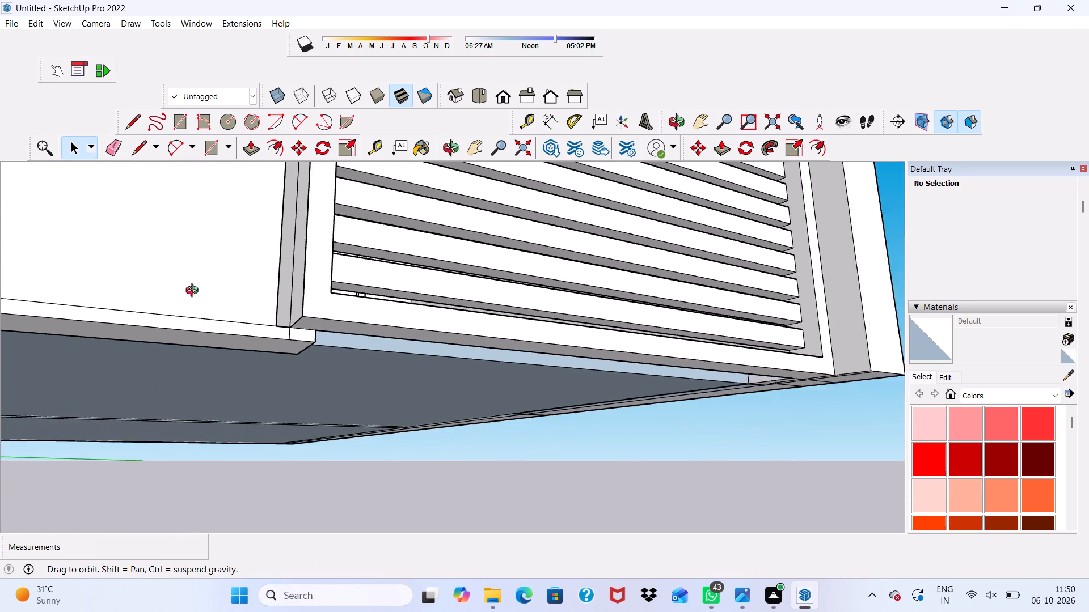
middle_drag(195, 292, 143, 413)
scroll(179, 435, up, 6)
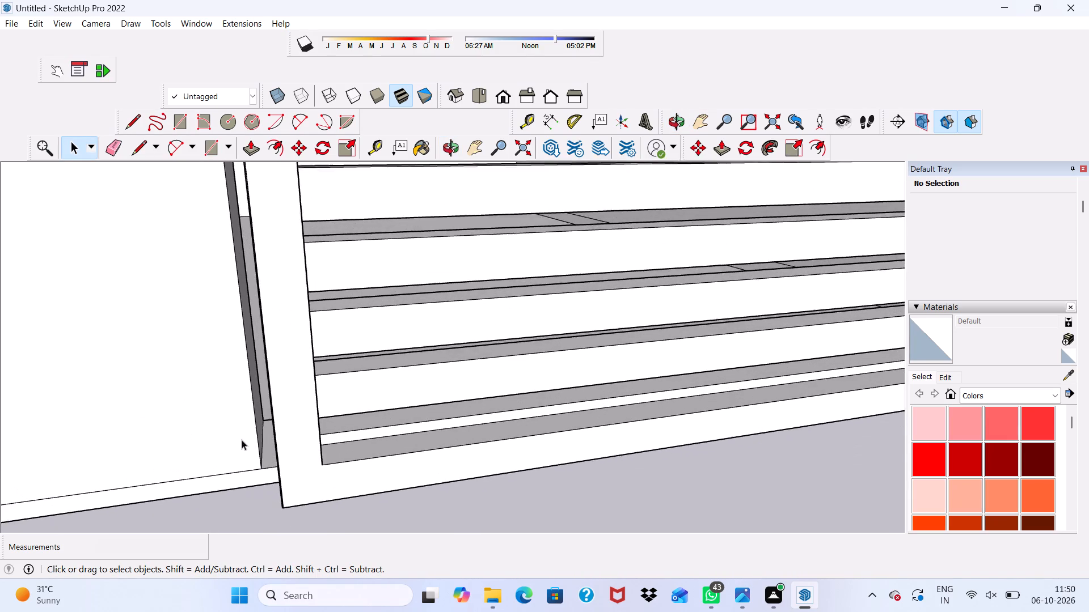
scroll(242, 440, up, 2)
scroll(114, 1, down, 6)
scroll(100, 242, up, 4)
scroll(0, 0, down, 4)
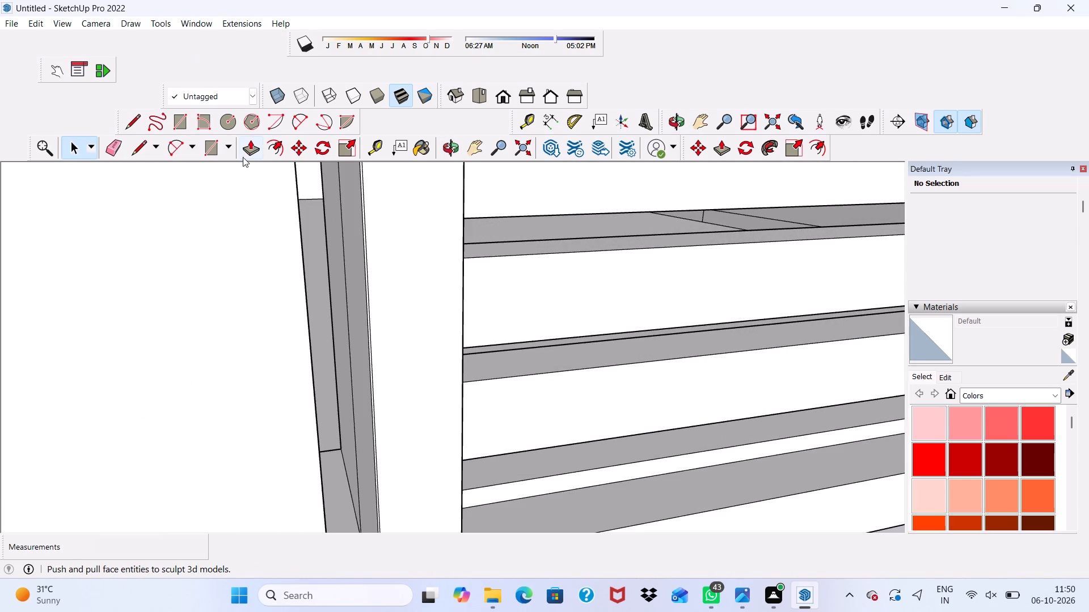
Examine the base of the solid wall where the slot separates it from the louvre panel.
click(252, 146)
scroll(197, 125, down, 5)
scroll(341, 308, down, 7)
scroll(336, 470, up, 1)
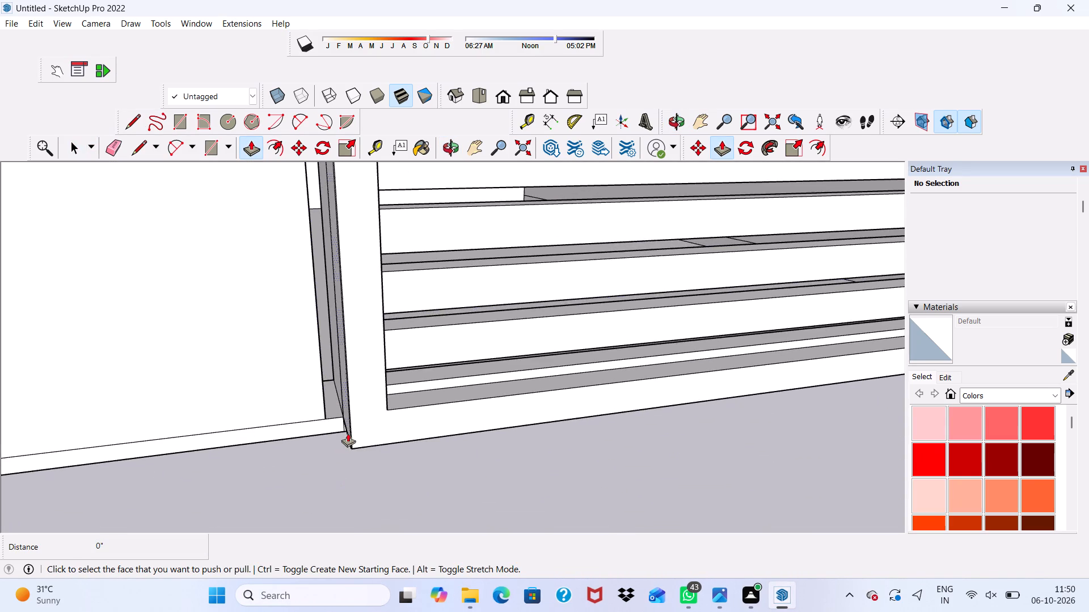
scroll(348, 432, up, 3)
scroll(268, 426, down, 2)
key(space)
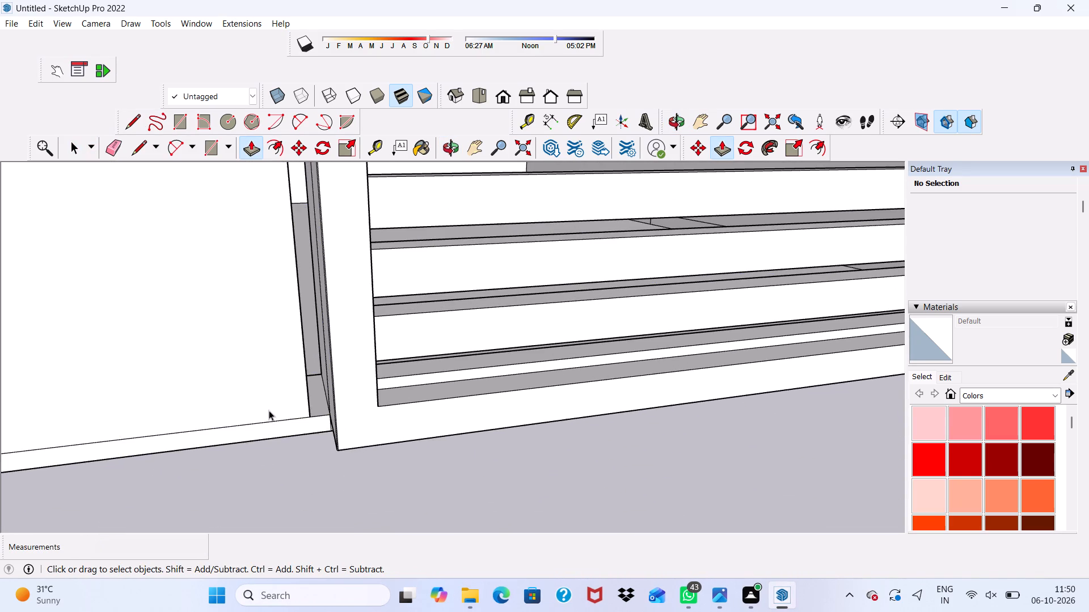
scroll(268, 410, down, 9)
scroll(273, 411, up, 4)
scroll(271, 404, down, 5)
scroll(277, 407, up, 3)
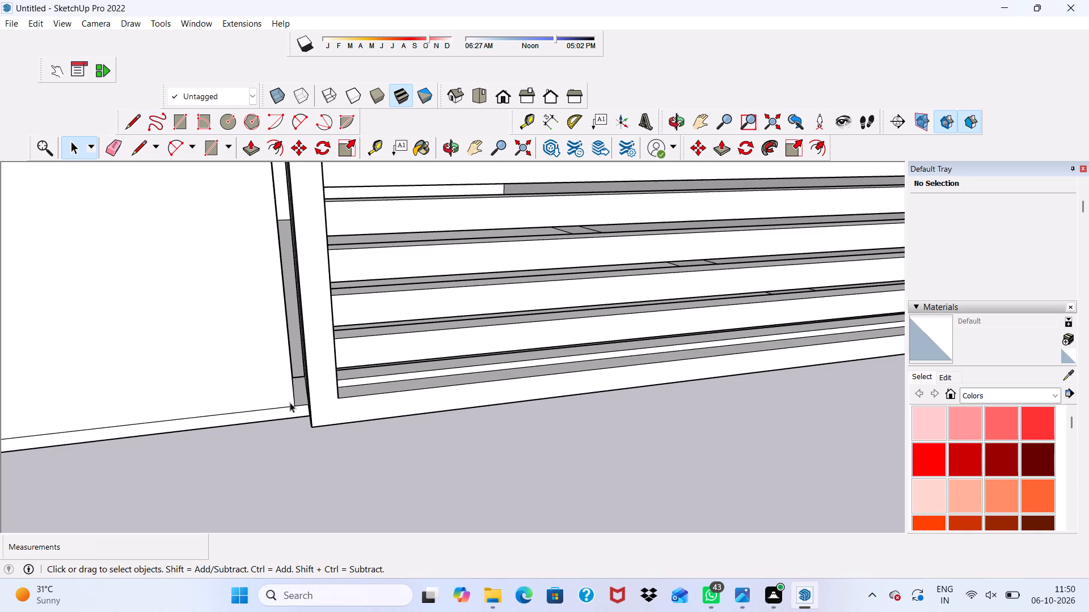
scroll(259, 356, down, 10)
scroll(405, 376, up, 1)
scroll(406, 384, down, 5)
scroll(271, 399, down, 1)
scroll(269, 400, up, 2)
scroll(269, 401, down, 7)
Offset the outline of the solid wall's front face 3" inward to form a border frame.
middle_drag(271, 368, 129, 280)
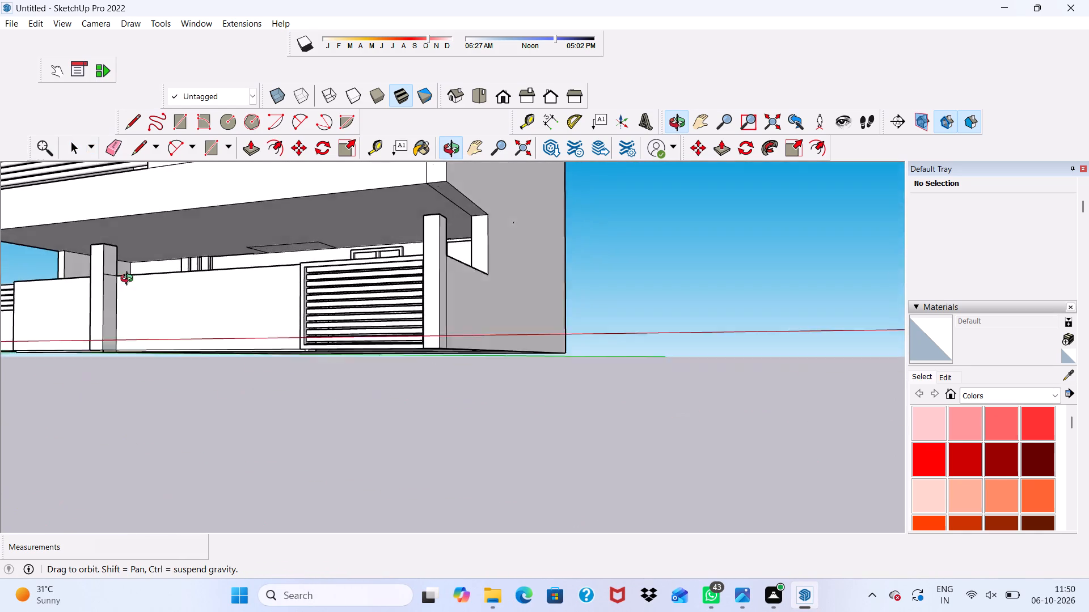
middle_drag(129, 280, 243, 432)
scroll(199, 364, up, 6)
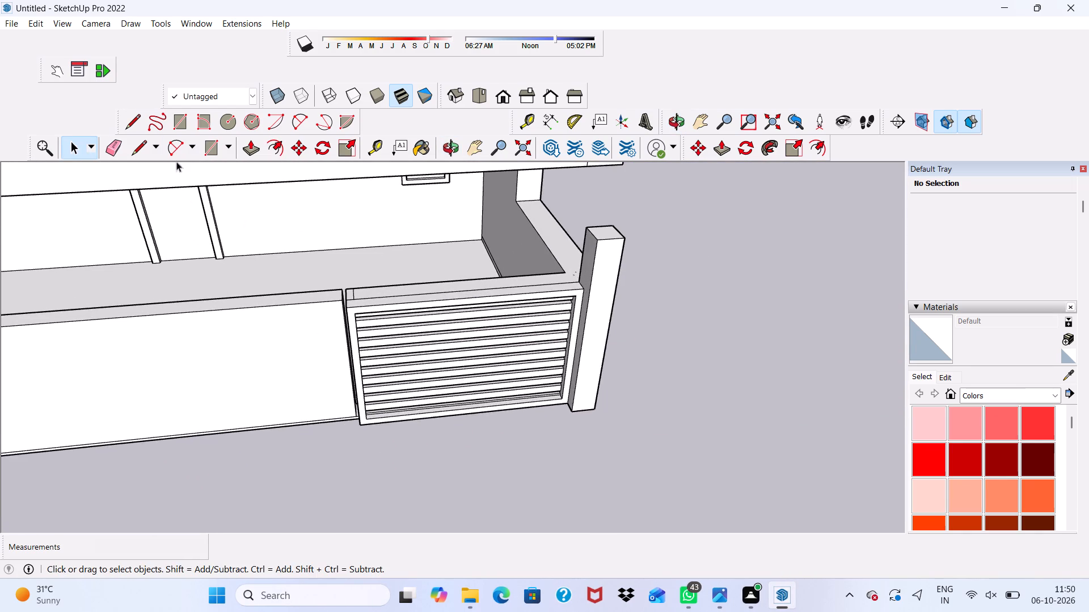
click(275, 148)
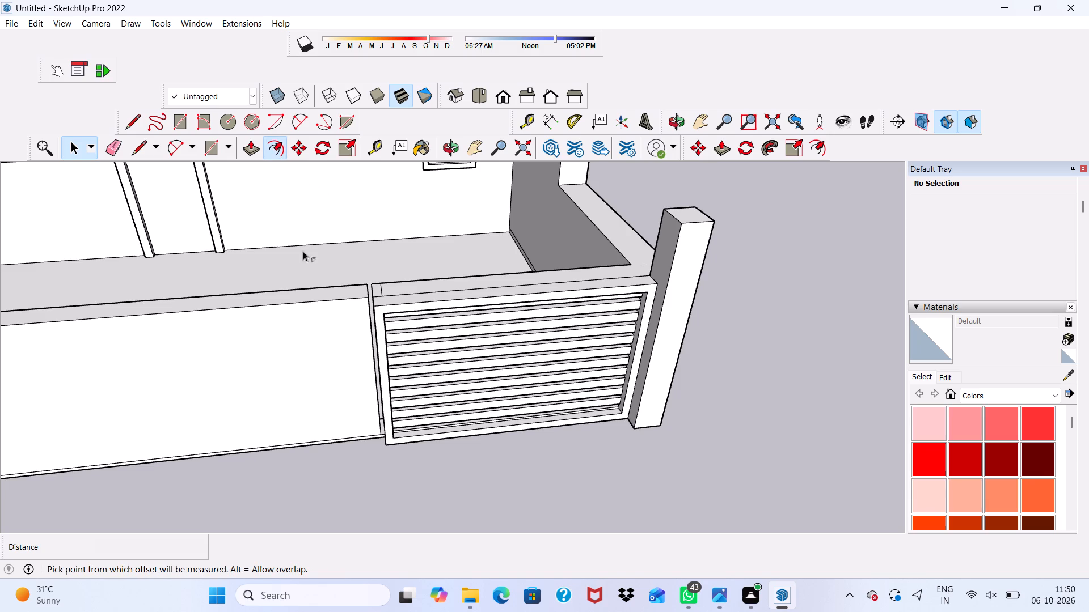
click(309, 321)
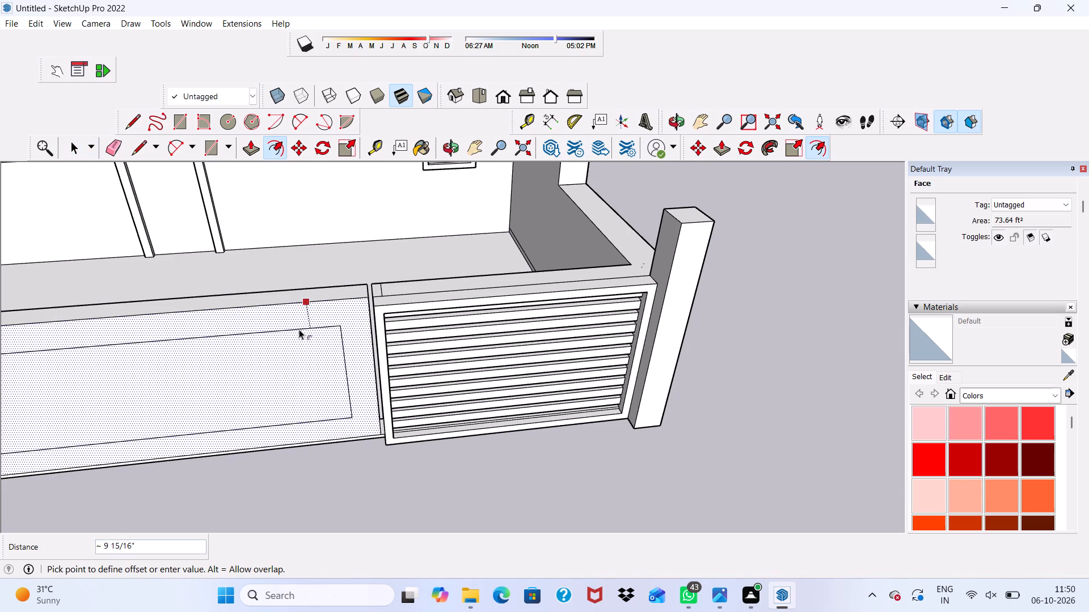
key(3)
key(shift+quotedbl)
key(Return)
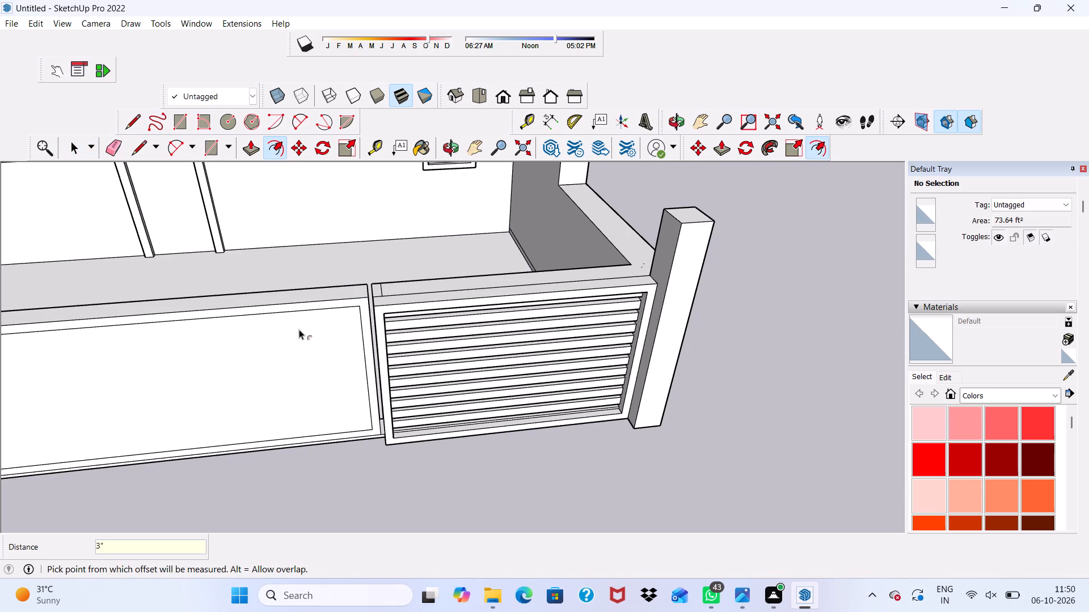
Pull the border frame around the solid wall's front face forward 6", level with the louvre panel's front.
scroll(155, 148, down, 1)
scroll(306, 282, up, 3)
scroll(154, 244, down, 2)
scroll(157, 250, up, 1)
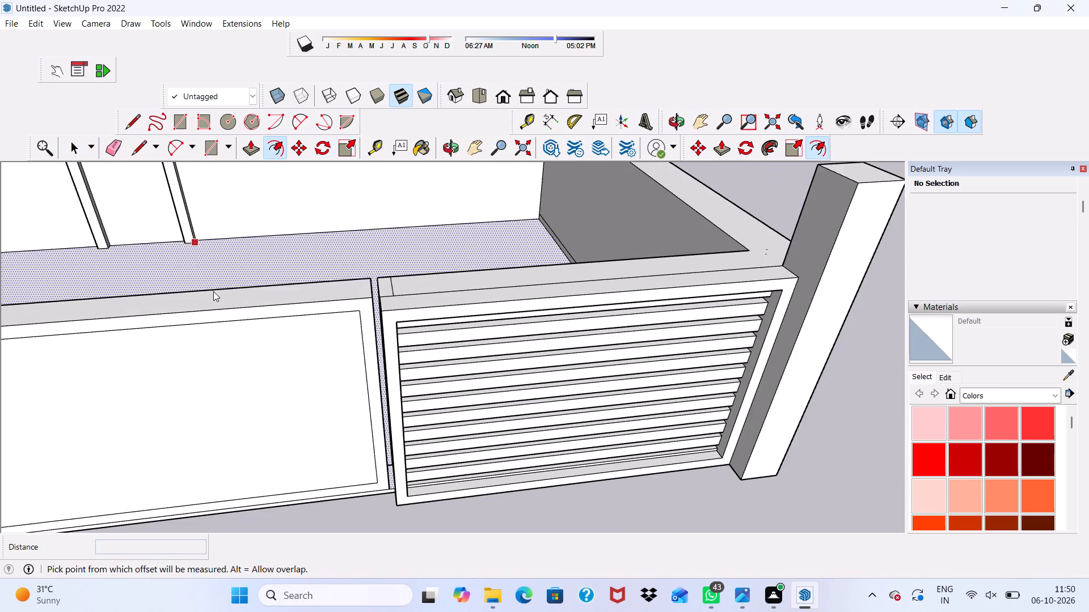
scroll(252, 305, down, 1)
middle_drag(260, 318, 205, 201)
middle_click(205, 201)
scroll(305, 296, up, 3)
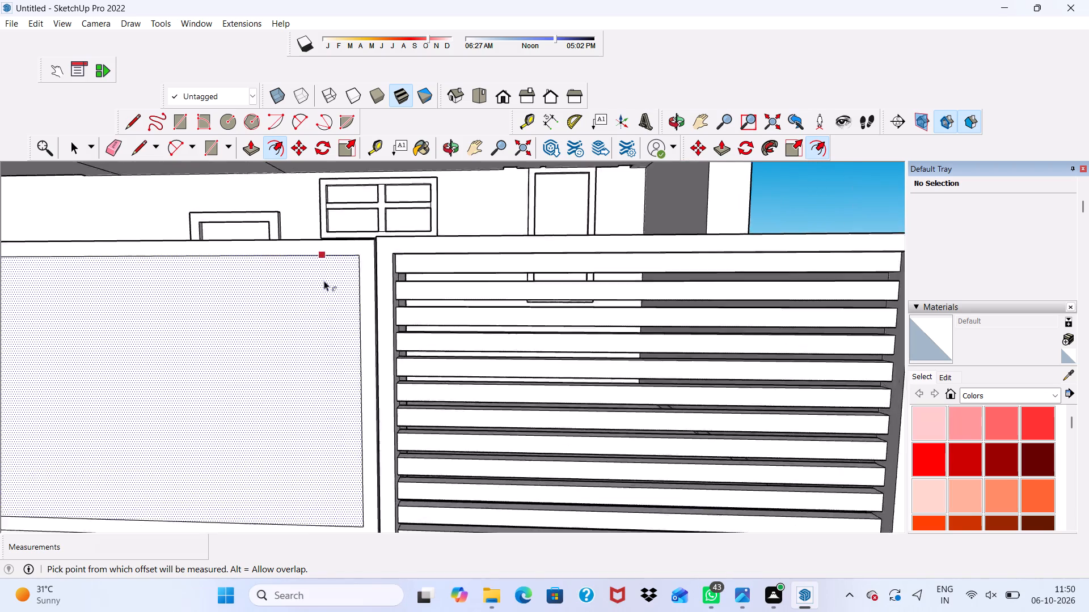
scroll(324, 280, up, 4)
key(space)
click(319, 235)
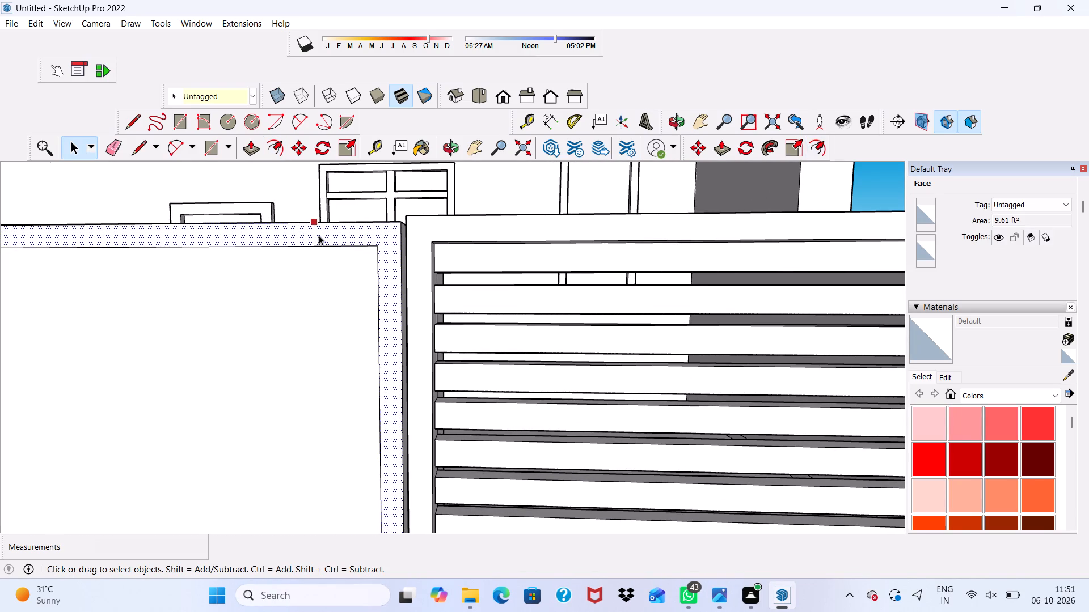
click(251, 147)
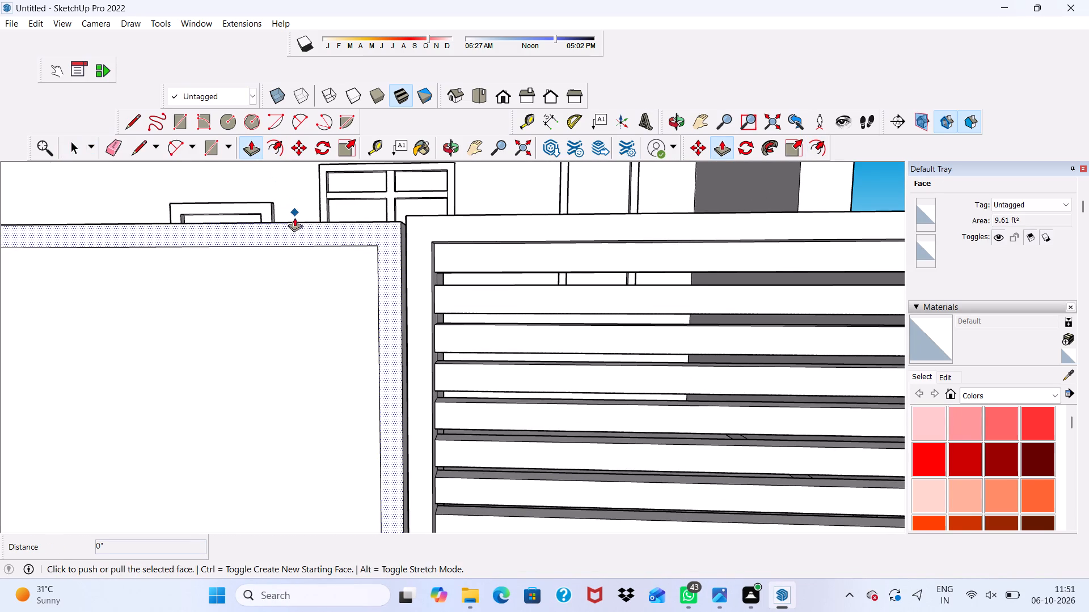
click(294, 234)
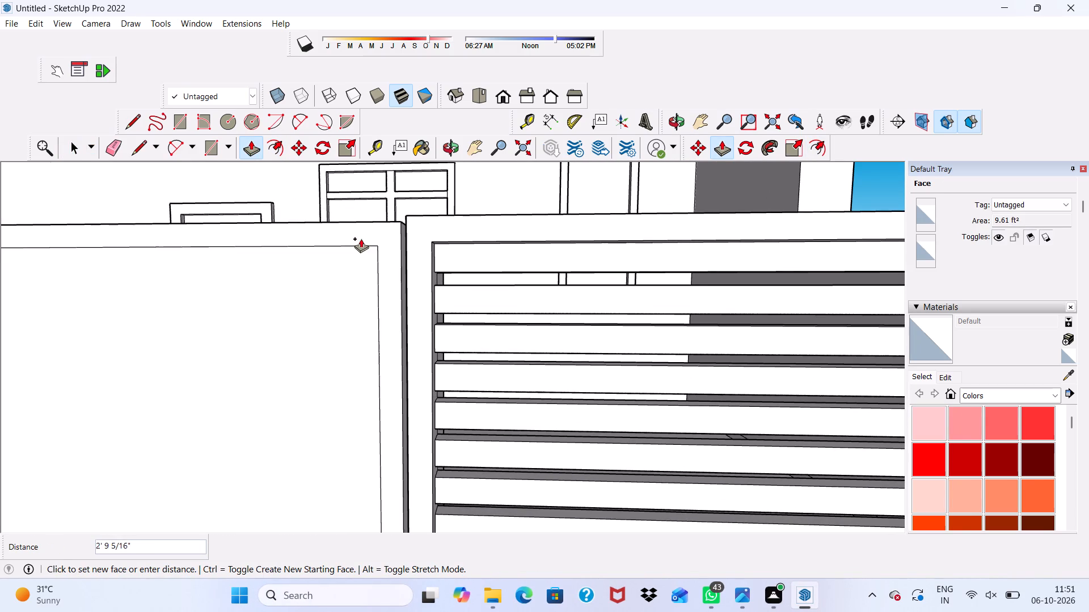
scroll(400, 223, up, 6)
scroll(362, 190, down, 2)
scroll(362, 190, up, 1)
scroll(362, 190, down, 9)
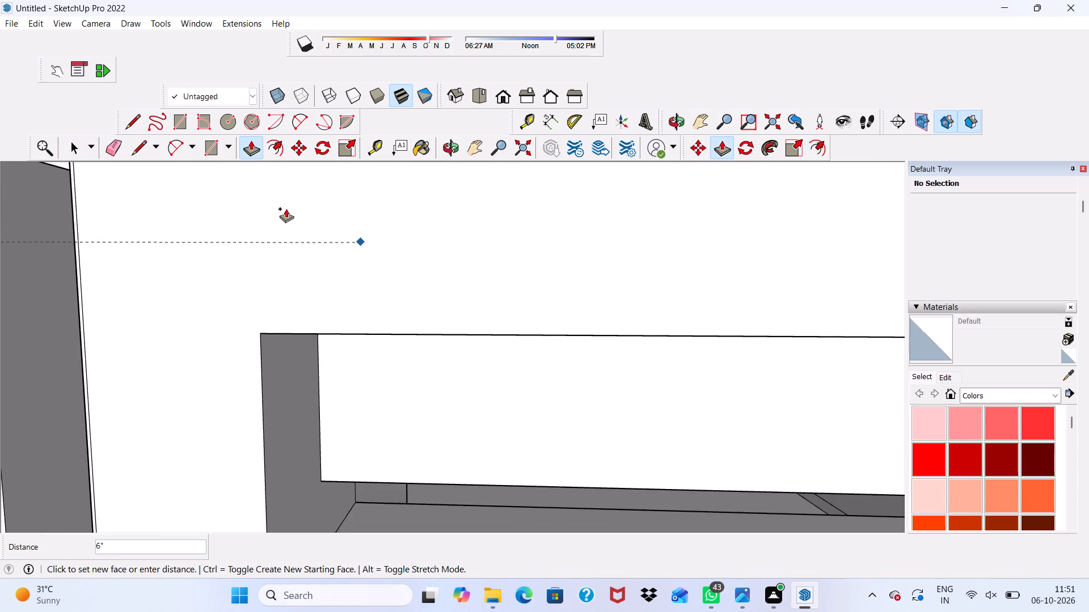
scroll(286, 209, down, 7)
scroll(225, 179, up, 2)
scroll(225, 179, down, 1)
scroll(225, 179, up, 1)
scroll(226, 181, down, 11)
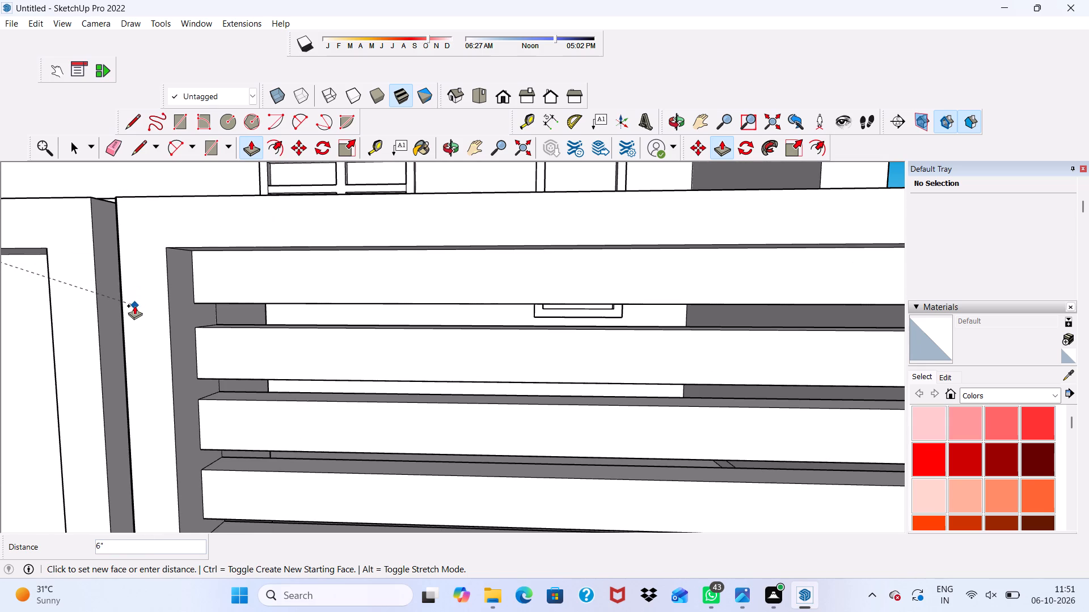
click(134, 305)
scroll(96, 254, down, 7)
scroll(196, 213, up, 1)
scroll(201, 212, down, 8)
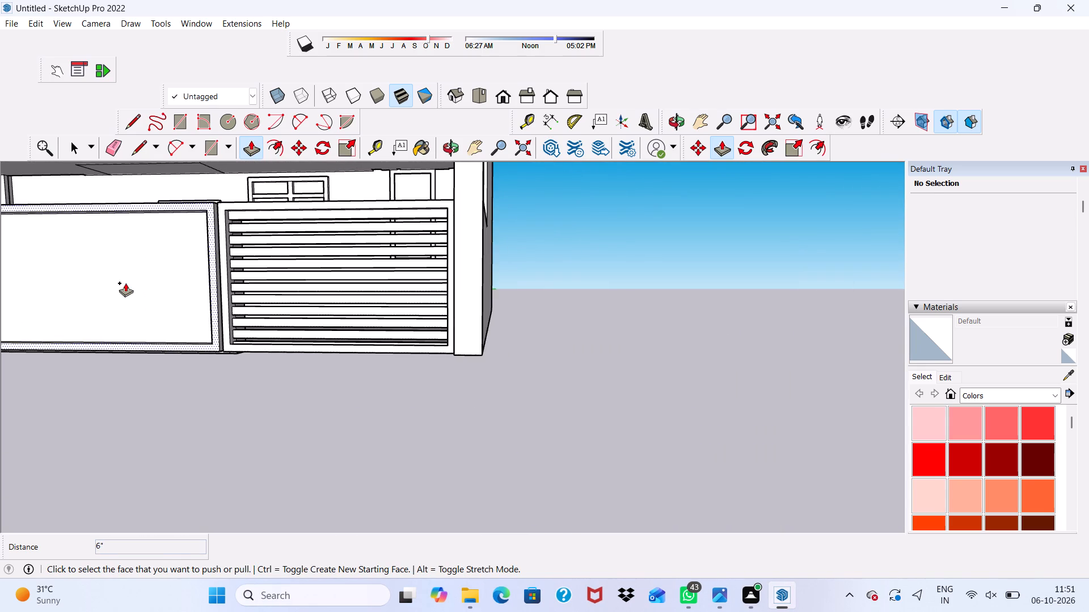
Push the underside strip of the solid wall's projecting base up 1 7/16".
middle_drag(125, 283, 345, 218)
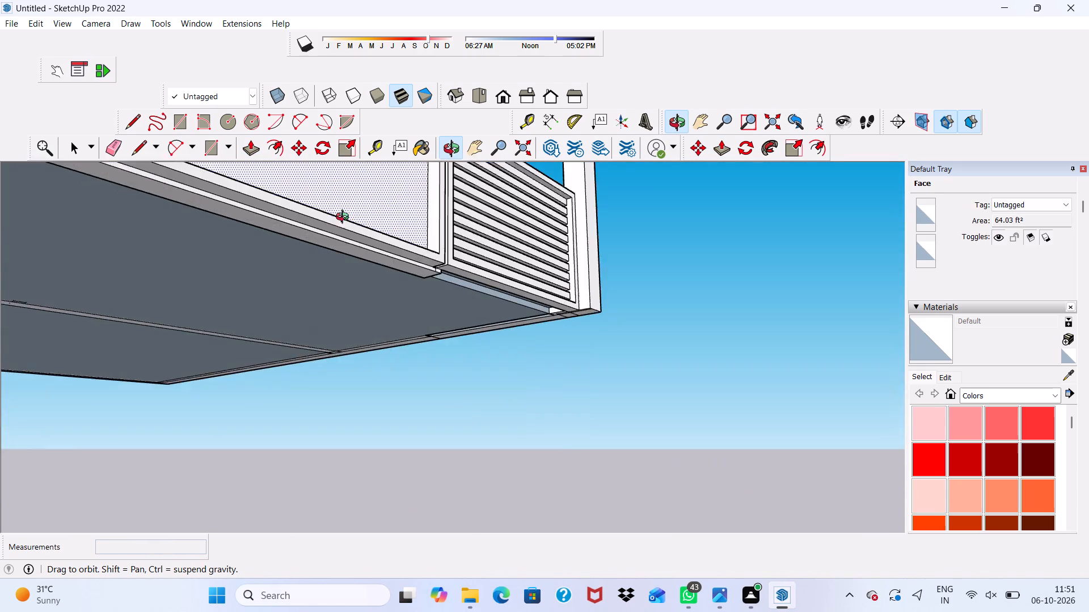
middle_drag(345, 218, 233, 284)
scroll(226, 363, up, 8)
middle_drag(232, 345, 232, 313)
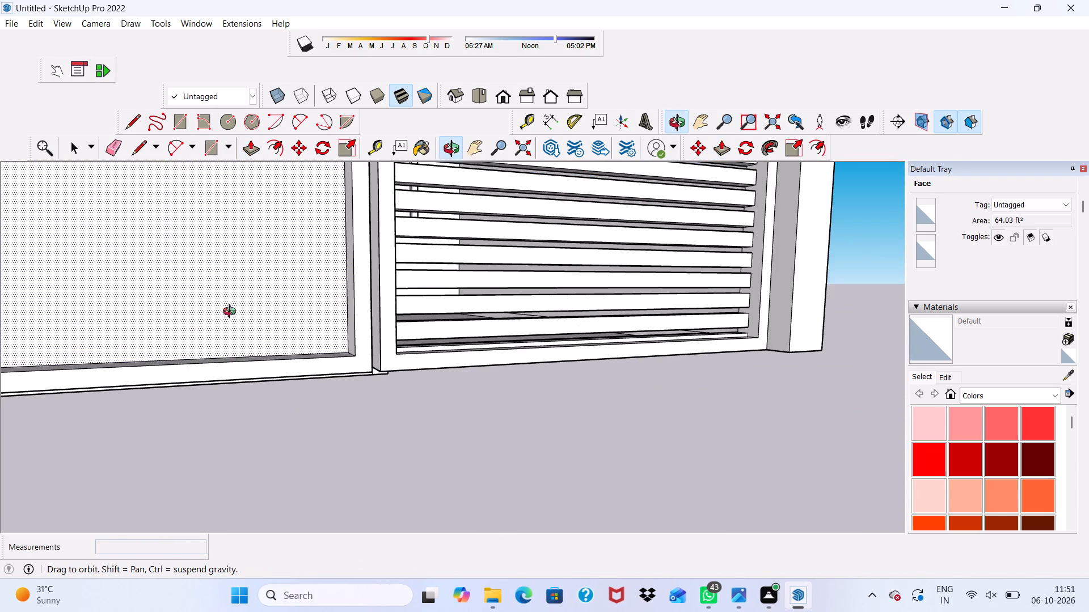
middle_drag(232, 313, 122, 243)
middle_click(122, 243)
scroll(272, 364, up, 7)
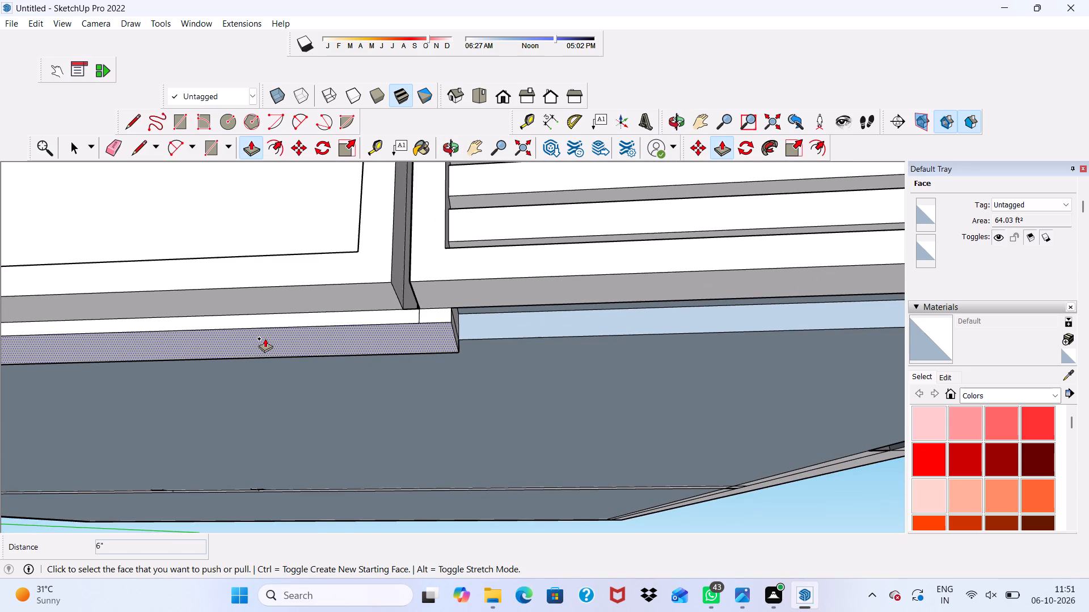
key(space)
click(267, 346)
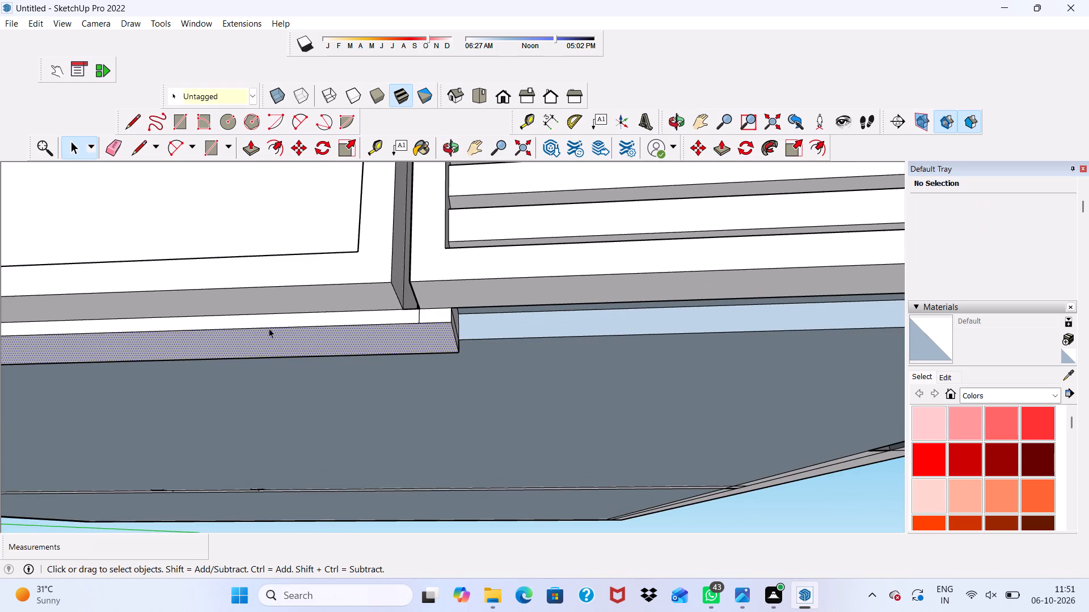
click(246, 144)
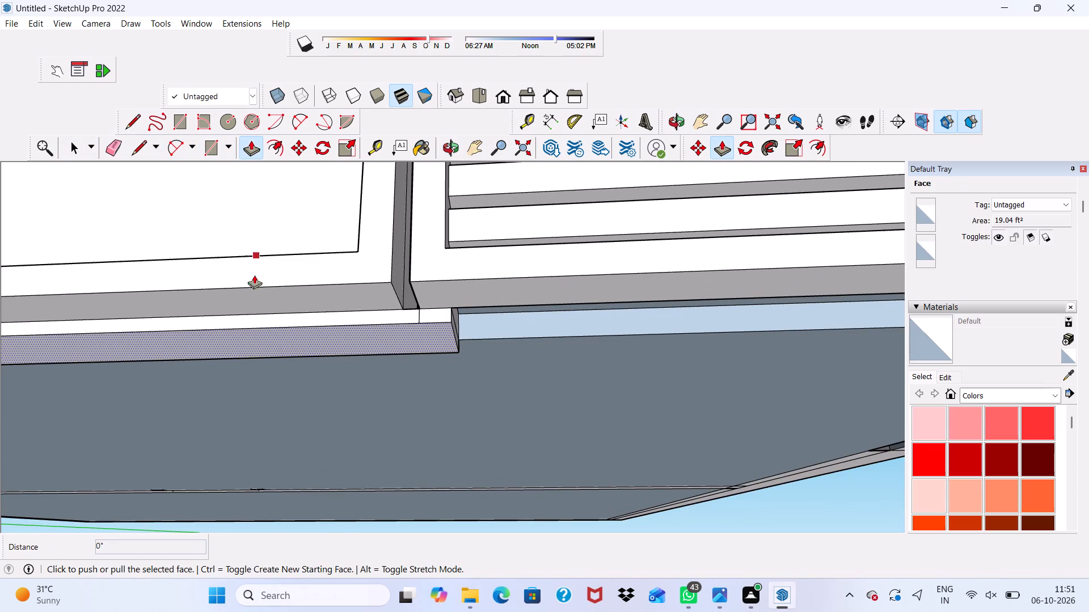
drag(260, 330, 260, 311)
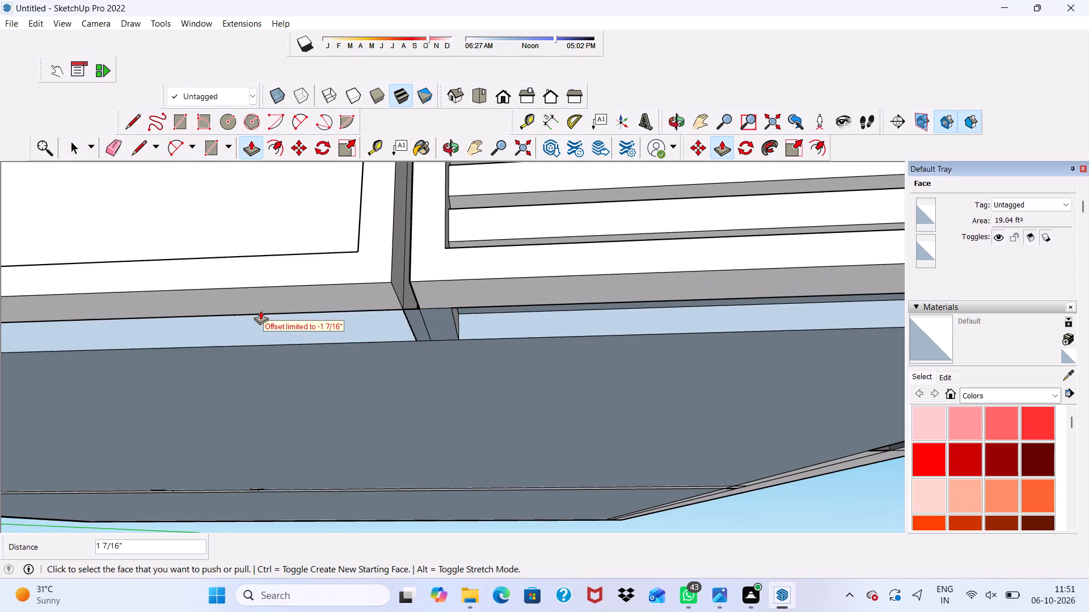
Push/Pull the face exposed in the strip beneath the solid wall by 9".
scroll(217, 320, down, 3)
middle_drag(251, 324, 321, 112)
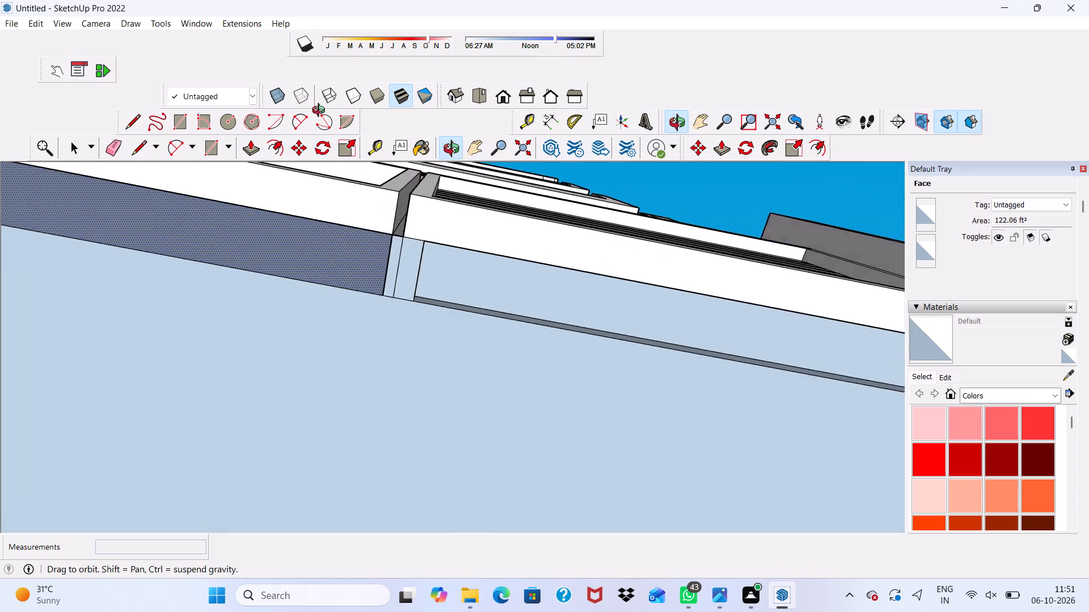
middle_drag(321, 112, 297, 226)
middle_click(297, 226)
scroll(269, 312, up, 4)
click(284, 270)
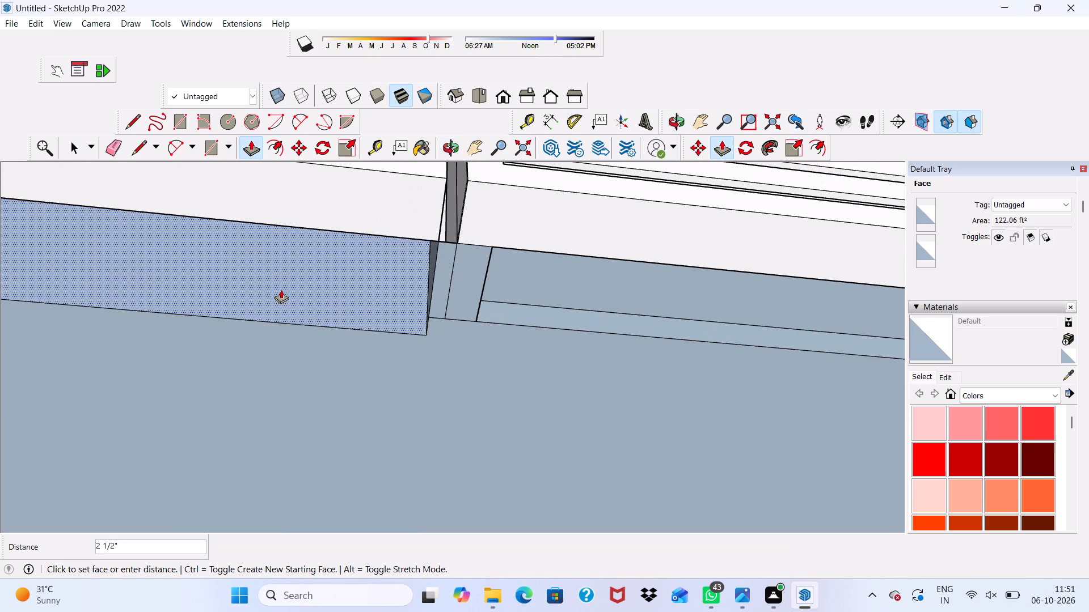
click(301, 191)
Push/Pull the recessed underside strip beneath the louvre panel by 3", level with the adjoining base.
scroll(402, 296, down, 3)
click(524, 272)
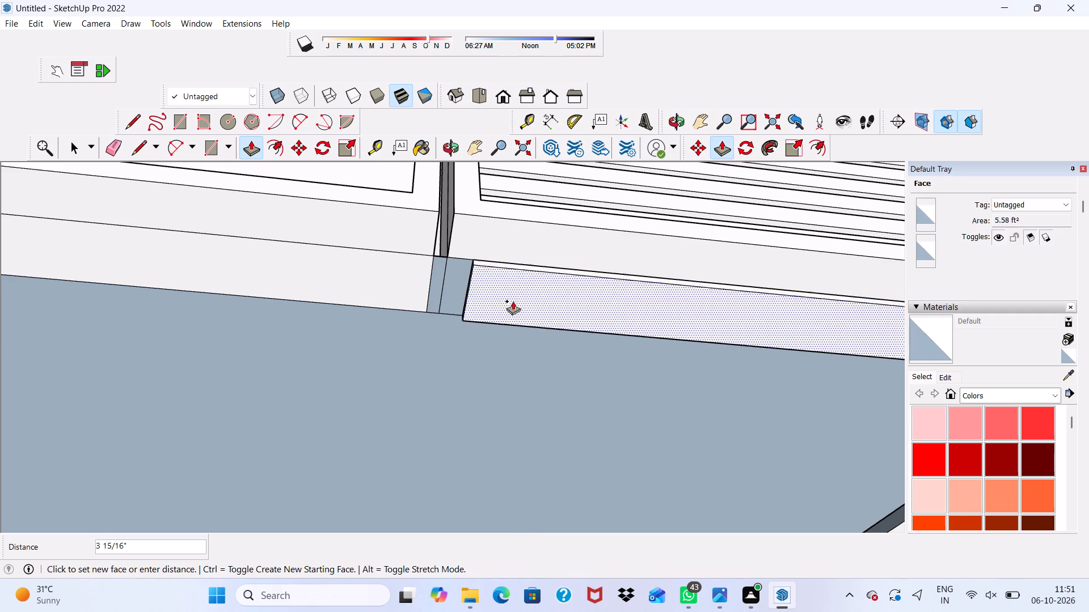
click(480, 291)
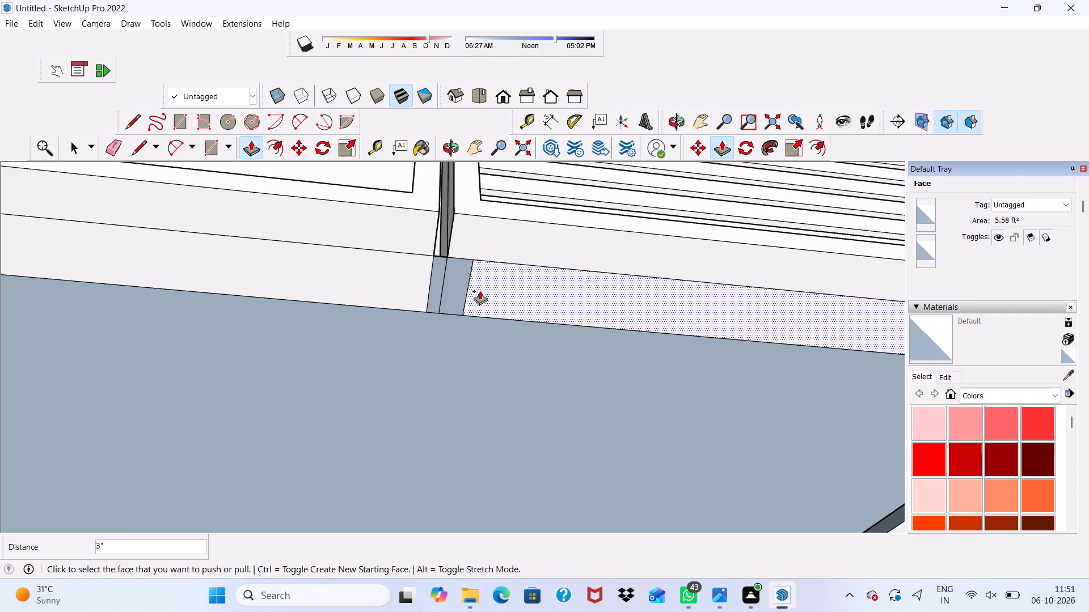
Try to erase an edge near the top of the solid wall's frame at its column end.
scroll(315, 278, down, 11)
scroll(314, 237, up, 1)
scroll(314, 238, down, 3)
middle_drag(340, 251, 330, 342)
scroll(264, 272, down, 3)
scroll(292, 298, up, 1)
scroll(321, 311, down, 4)
middle_drag(351, 262, 280, 335)
middle_drag(273, 338, 266, 339)
scroll(194, 326, up, 3)
scroll(137, 308, up, 1)
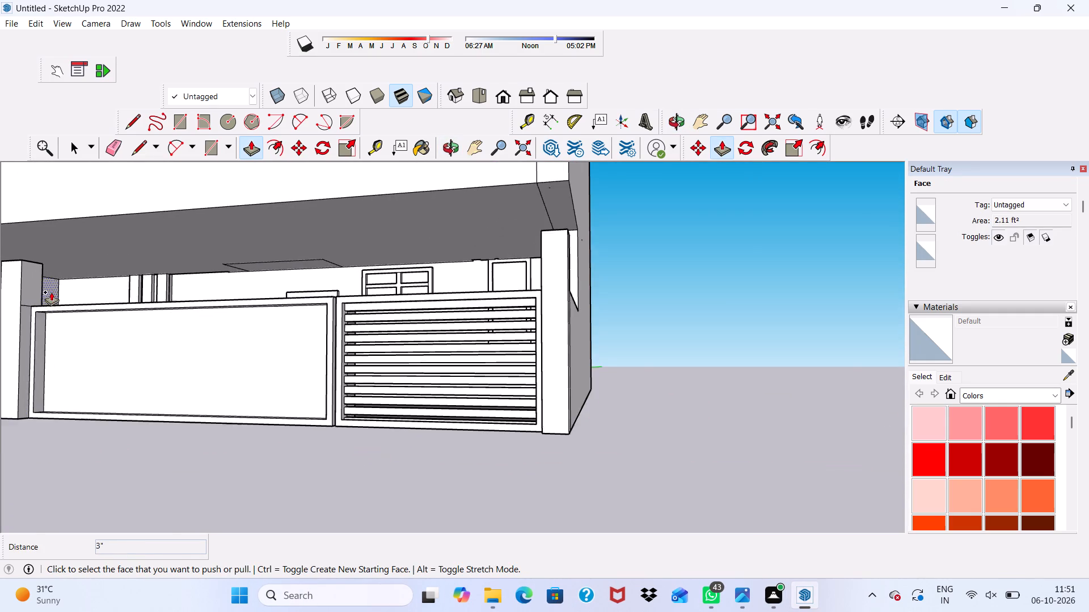
scroll(50, 291, up, 6)
click(117, 139)
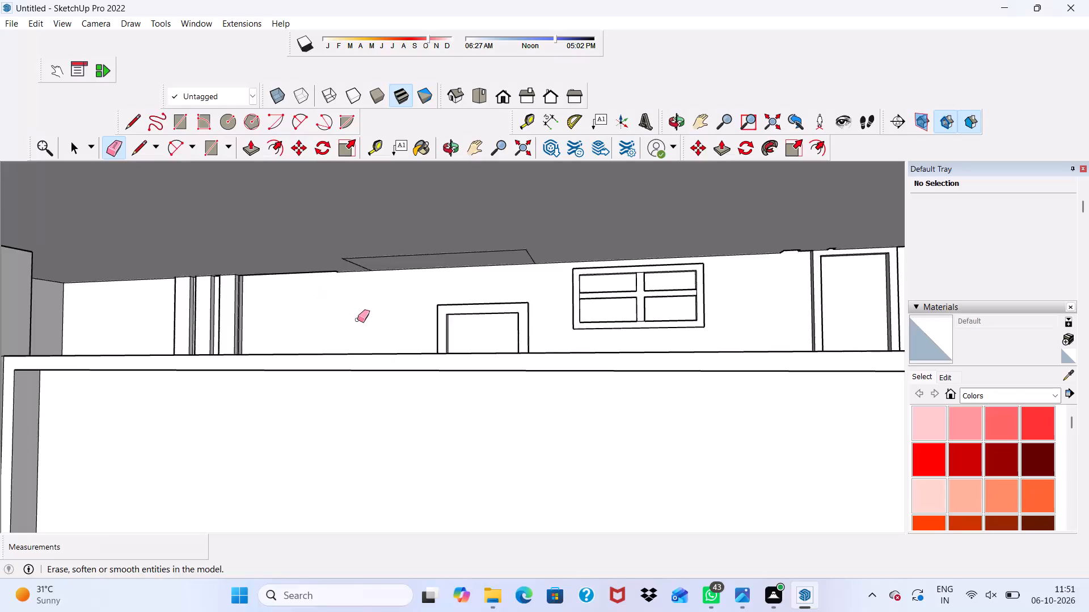
scroll(362, 324, down, 4)
scroll(184, 337, up, 9)
drag(192, 341, 195, 328)
scroll(67, 308, down, 4)
scroll(19, 169, down, 4)
key(space)
Draw a horizontal rectangle along the top of the recessed wall panel inside the frame, about 14' 2 3/4" by 4 3/16".
scroll(123, 275, up, 2)
scroll(123, 275, down, 3)
middle_drag(122, 275, 151, 267)
scroll(140, 273, up, 9)
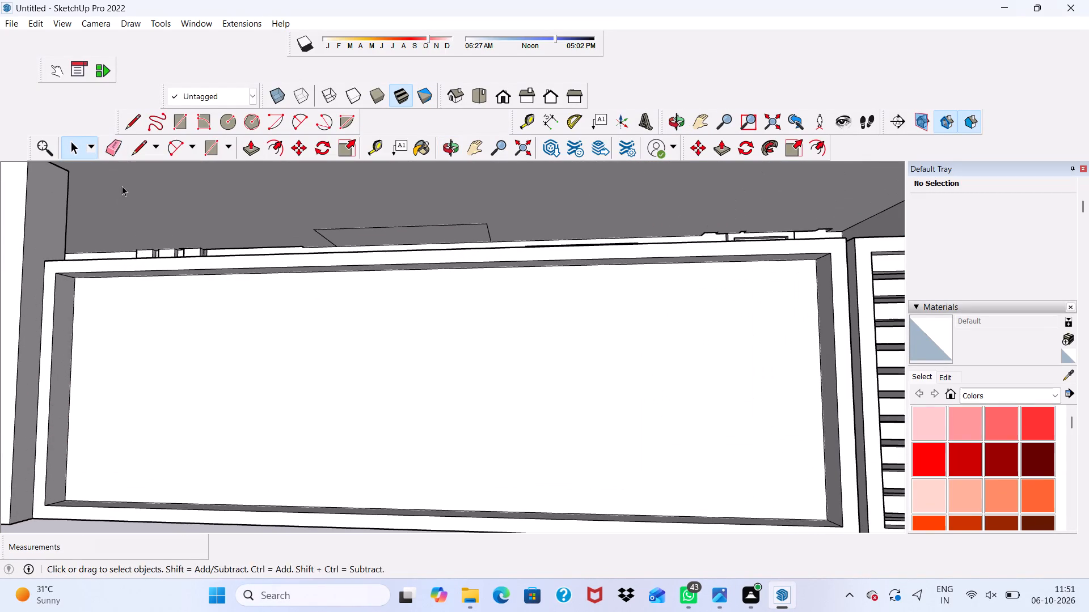
click(179, 122)
scroll(119, 252, up, 3)
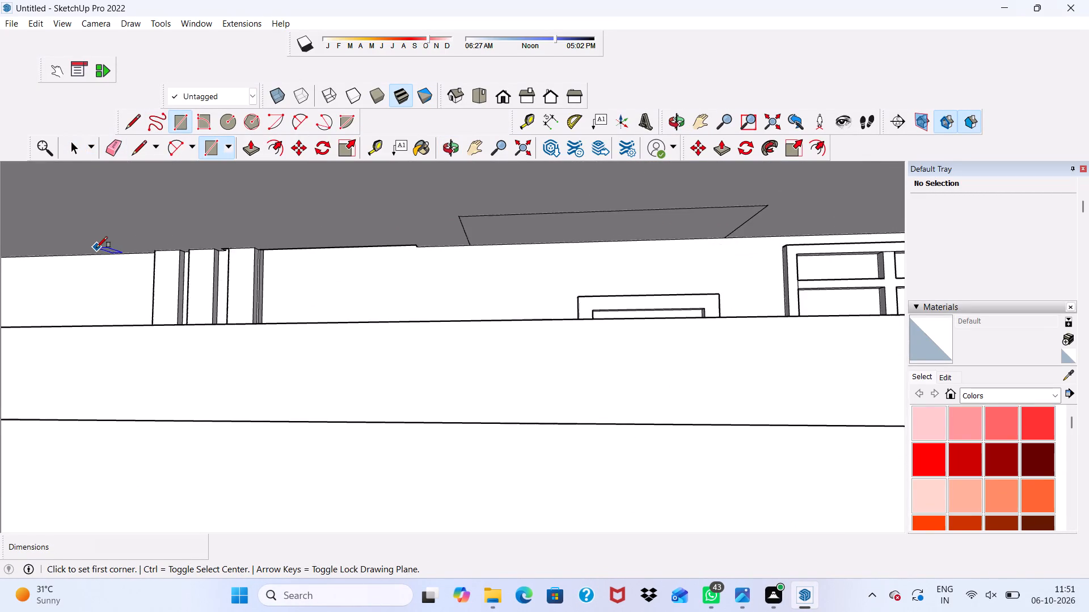
scroll(96, 248, up, 4)
scroll(114, 248, down, 10)
scroll(138, 283, up, 7)
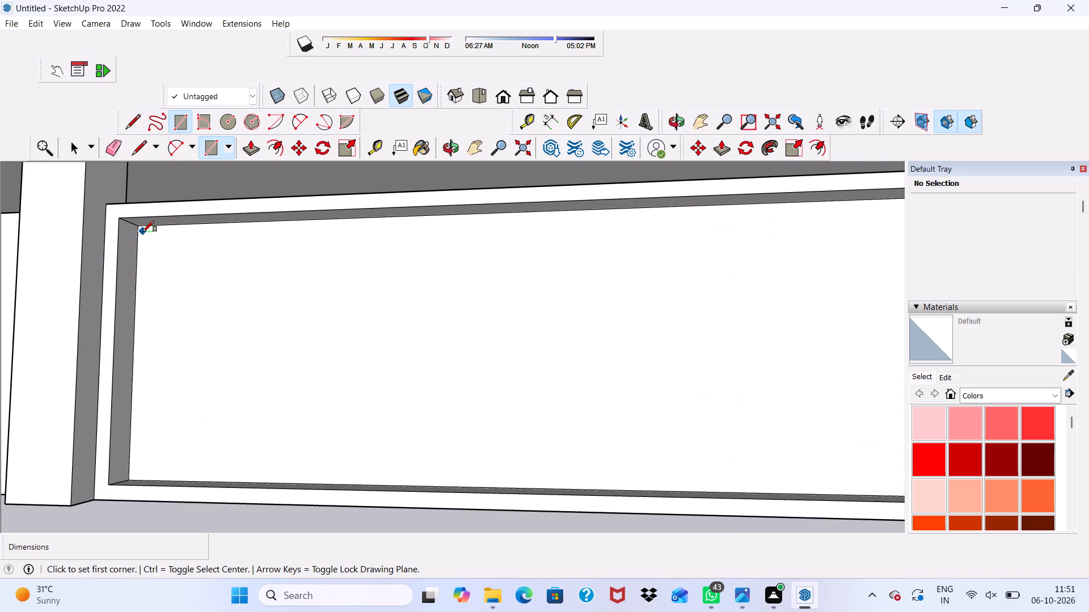
click(138, 232)
scroll(127, 237, down, 7)
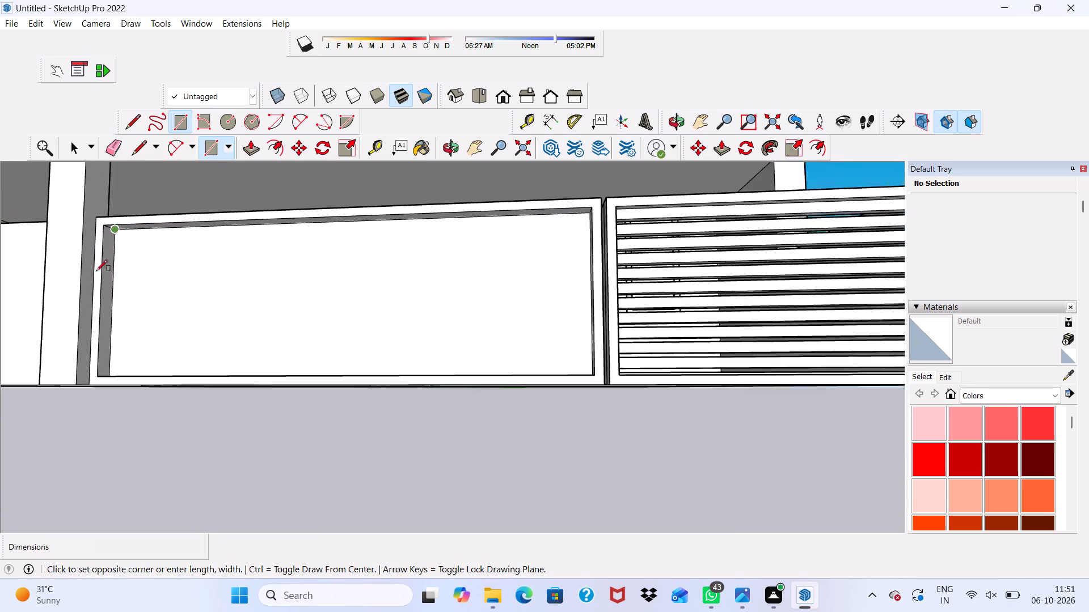
scroll(96, 271, down, 7)
scroll(336, 277, up, 1)
scroll(382, 270, up, 5)
middle_drag(399, 237, 481, 250)
scroll(469, 258, up, 3)
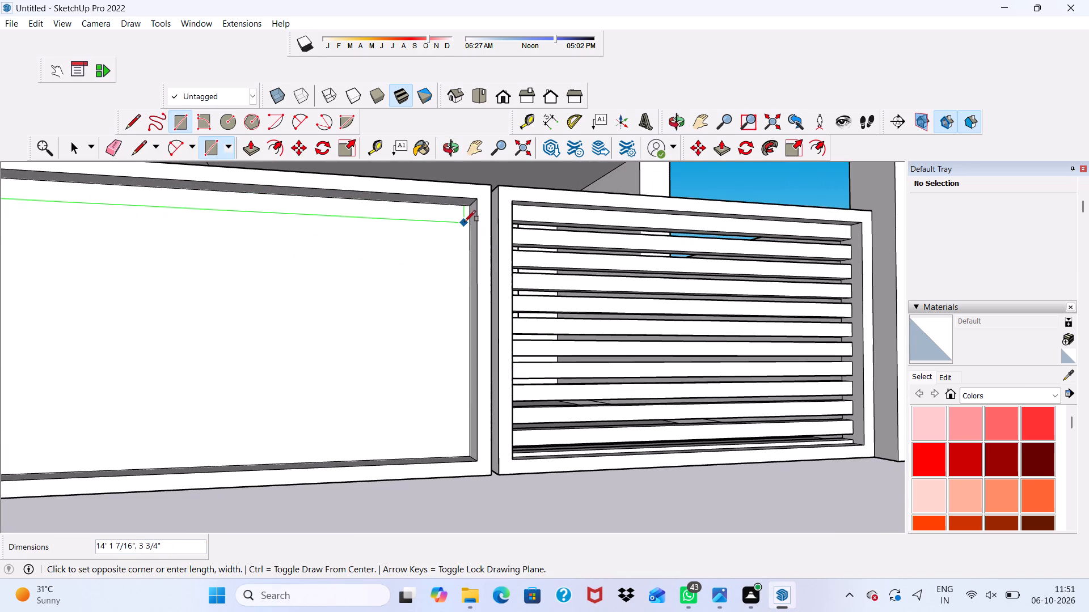
click(466, 225)
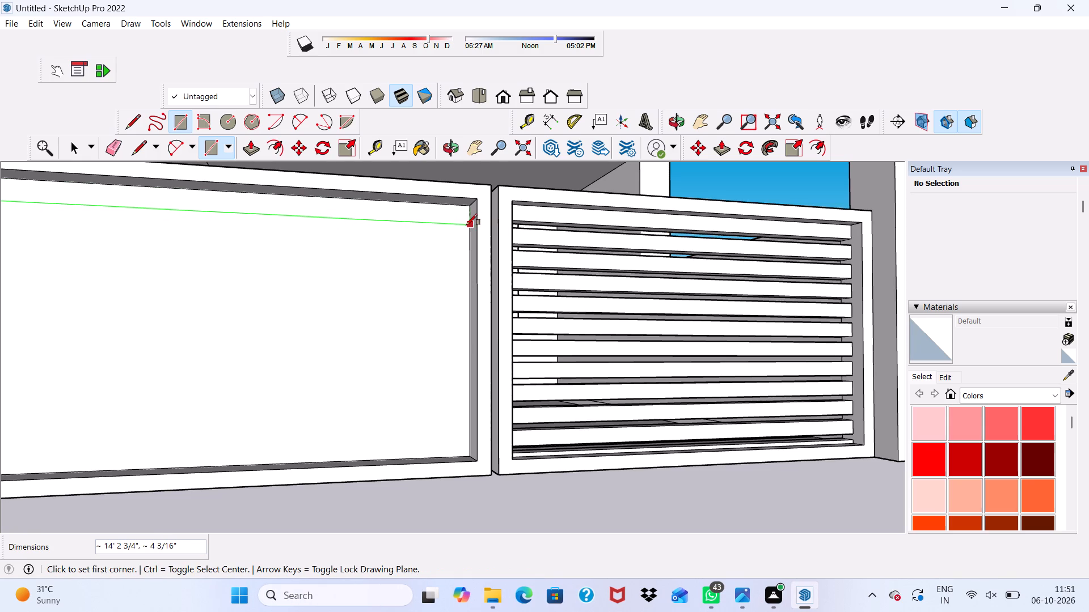
scroll(302, 225, down, 4)
scroll(368, 221, down, 4)
key(space)
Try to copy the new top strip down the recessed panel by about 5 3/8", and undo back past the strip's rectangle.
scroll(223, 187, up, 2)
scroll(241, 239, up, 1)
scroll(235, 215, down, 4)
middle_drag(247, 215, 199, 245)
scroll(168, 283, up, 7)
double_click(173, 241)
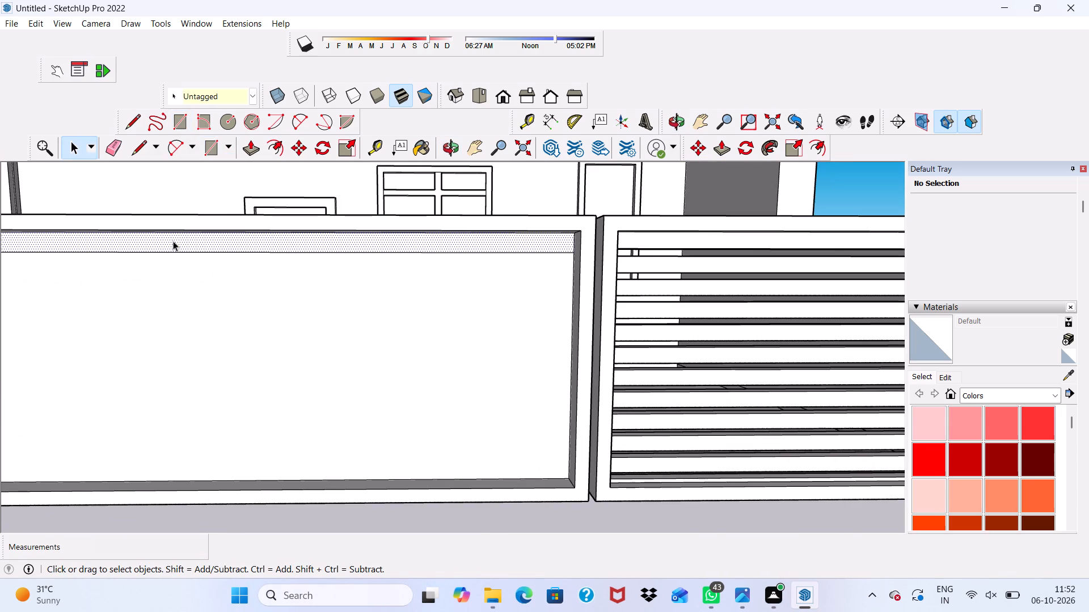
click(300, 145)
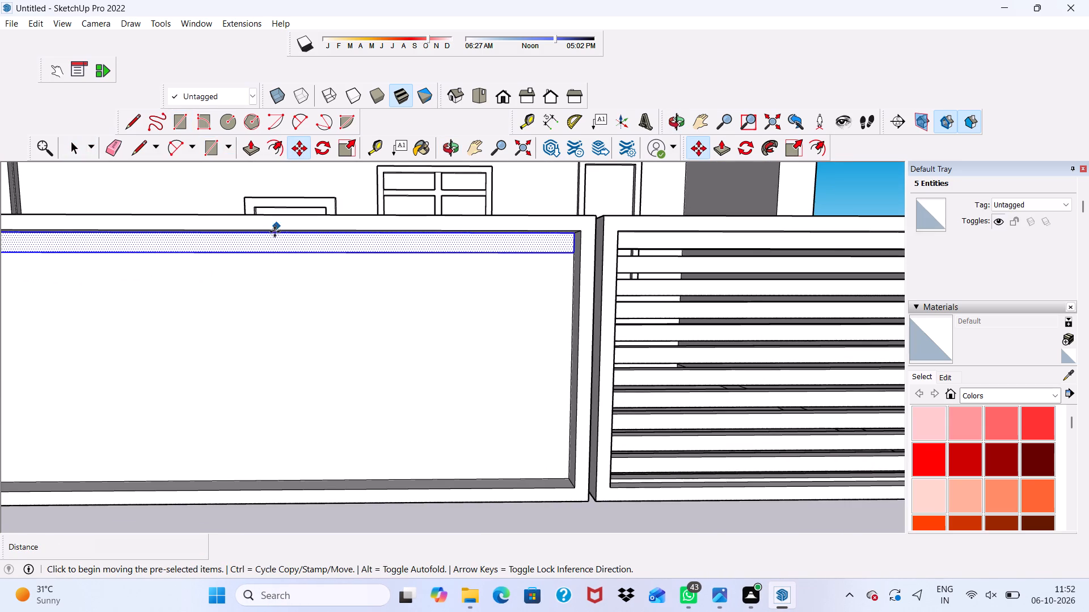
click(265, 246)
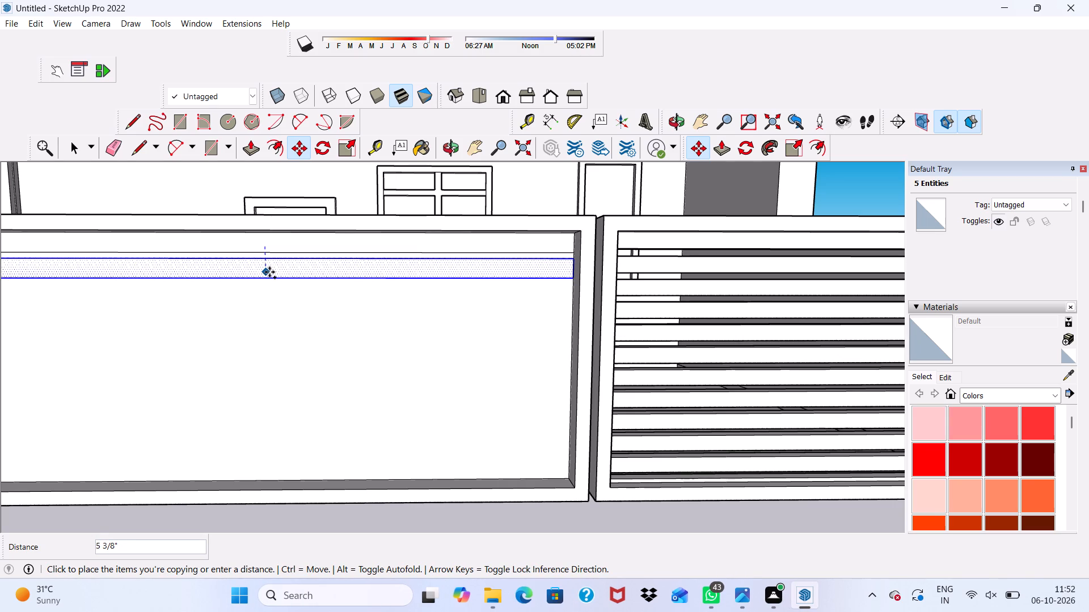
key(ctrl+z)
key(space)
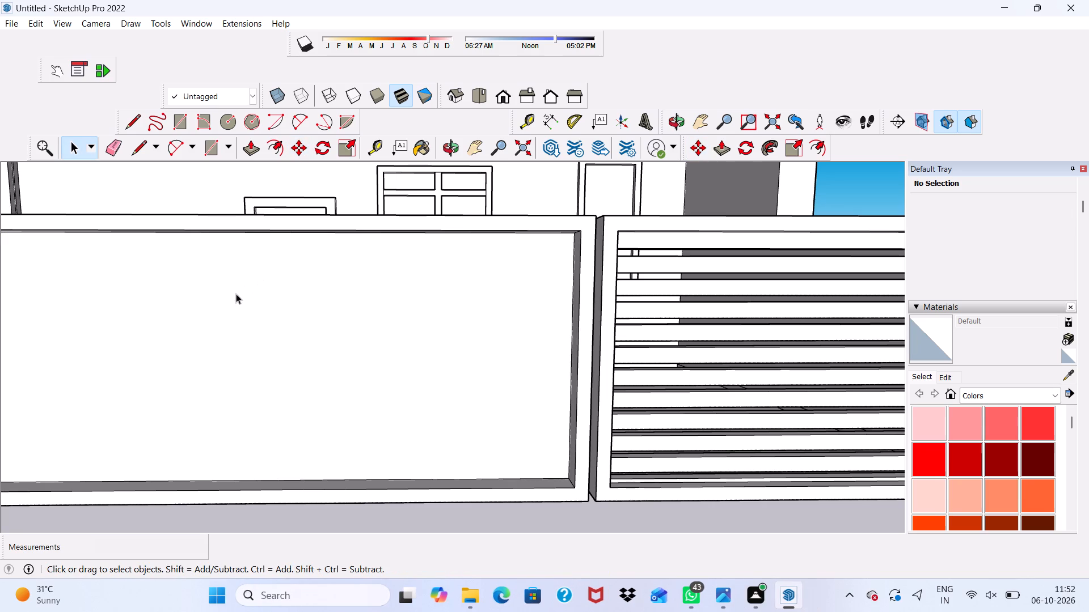
Push/Pull the recessed wall panel inside the frame back by 9" to cut an opening through the wall.
click(270, 285)
click(244, 147)
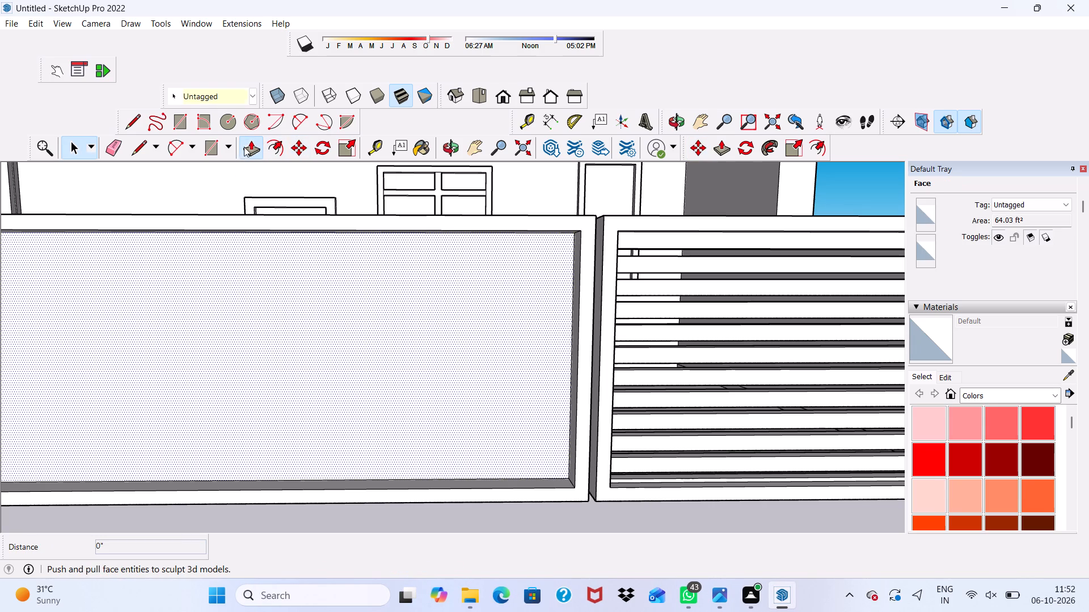
click(232, 275)
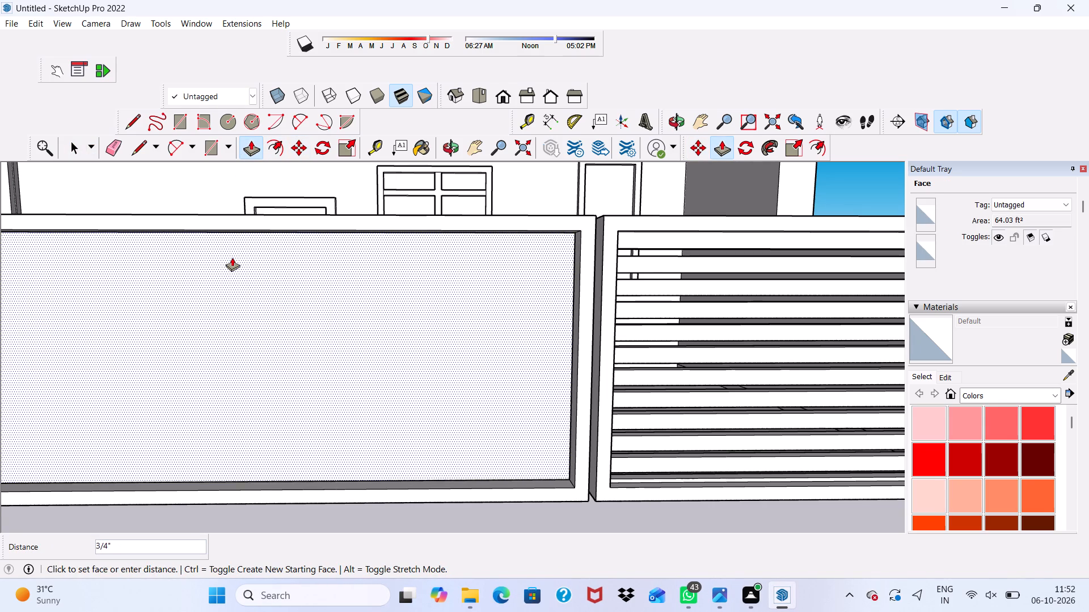
scroll(232, 257, down, 1)
middle_drag(232, 257, 175, 348)
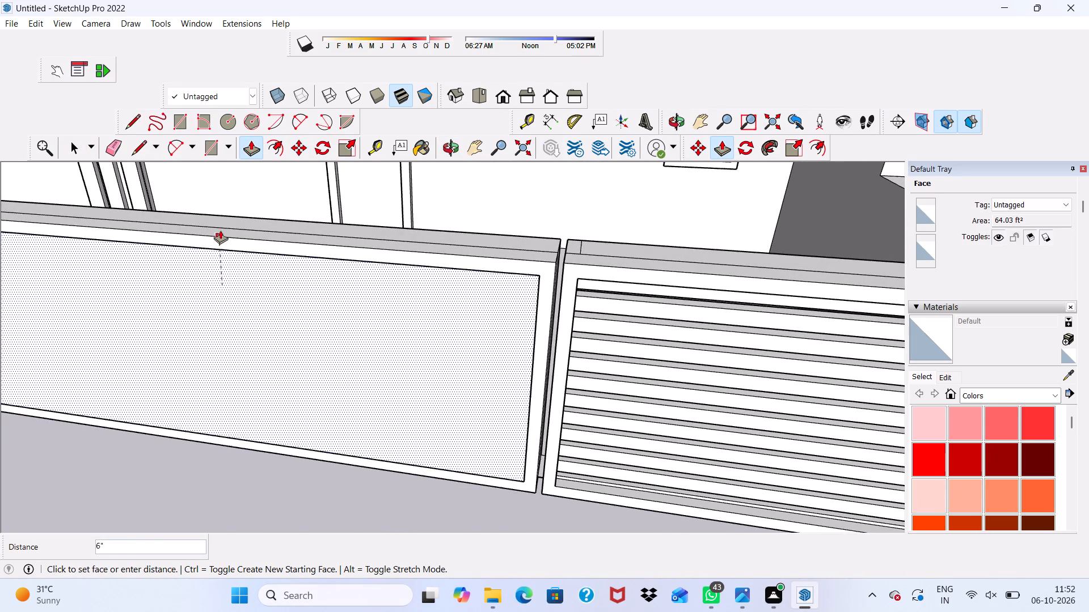
scroll(221, 229, up, 11)
scroll(239, 258, down, 5)
scroll(225, 248, up, 1)
scroll(228, 254, down, 1)
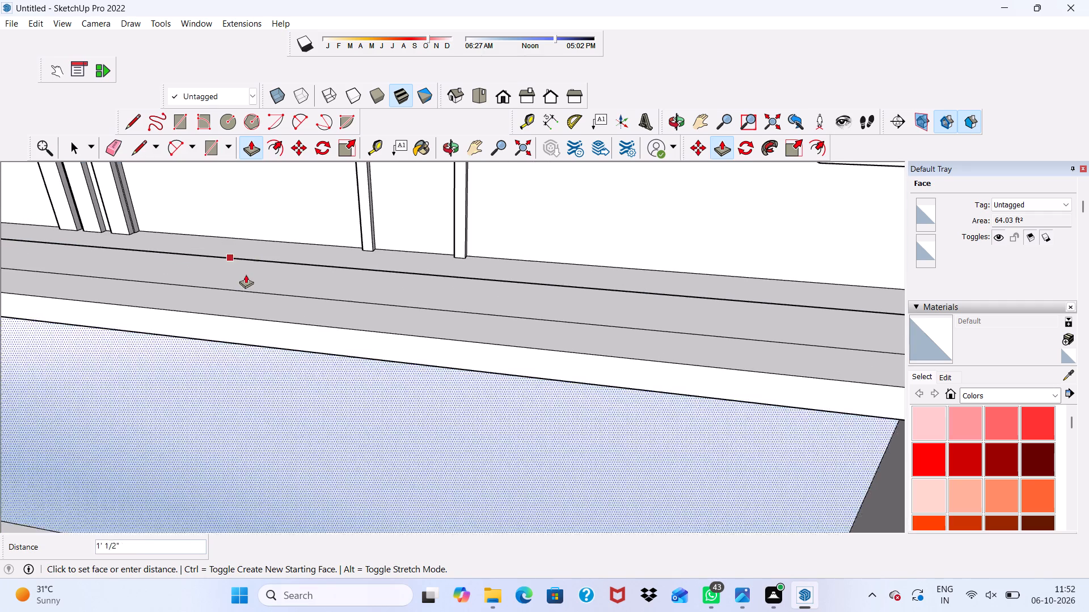
click(249, 262)
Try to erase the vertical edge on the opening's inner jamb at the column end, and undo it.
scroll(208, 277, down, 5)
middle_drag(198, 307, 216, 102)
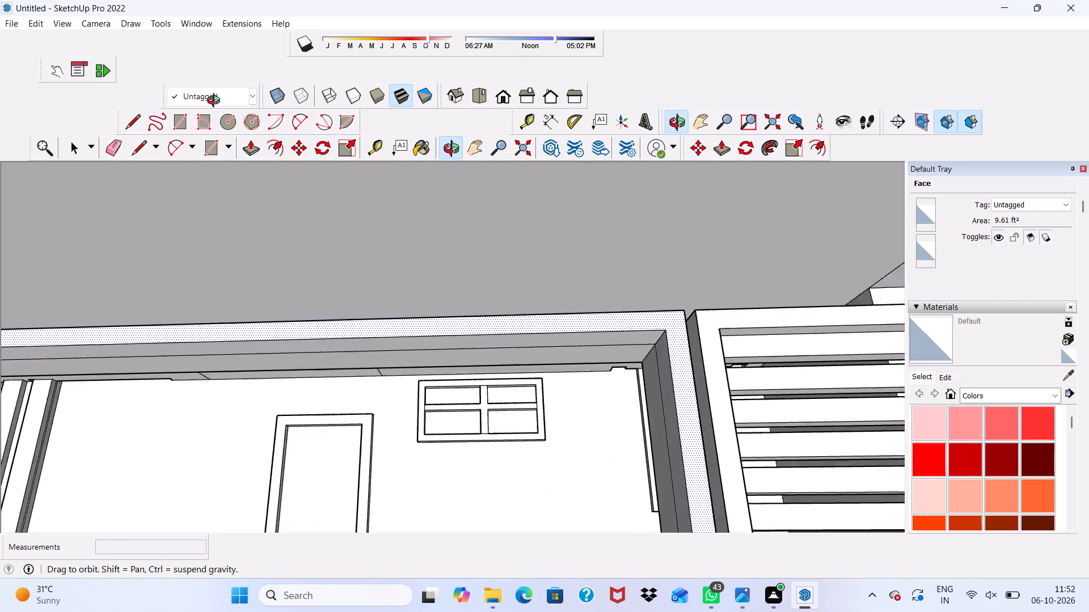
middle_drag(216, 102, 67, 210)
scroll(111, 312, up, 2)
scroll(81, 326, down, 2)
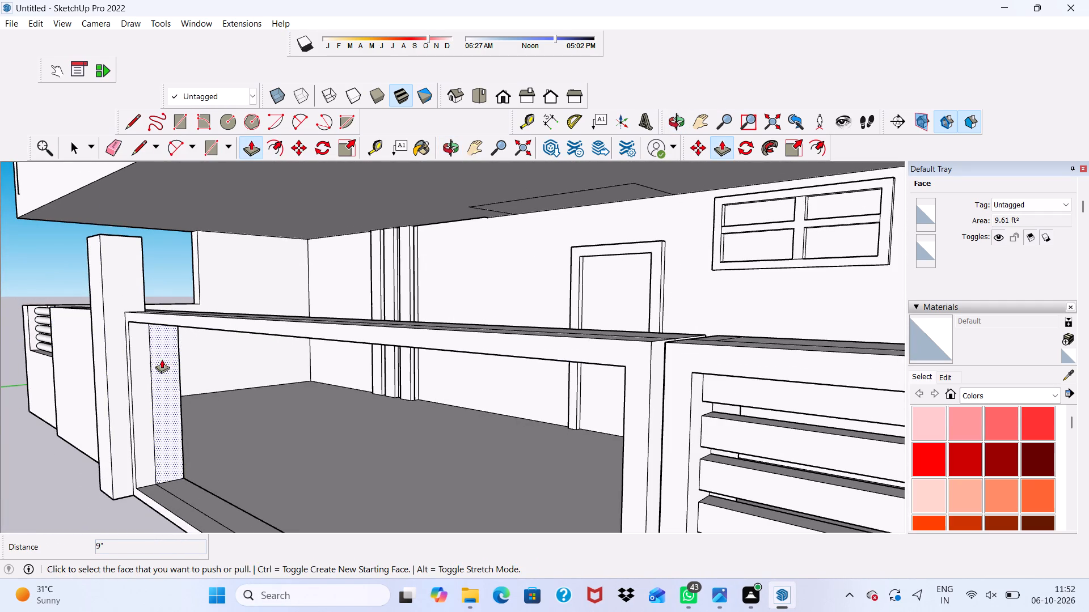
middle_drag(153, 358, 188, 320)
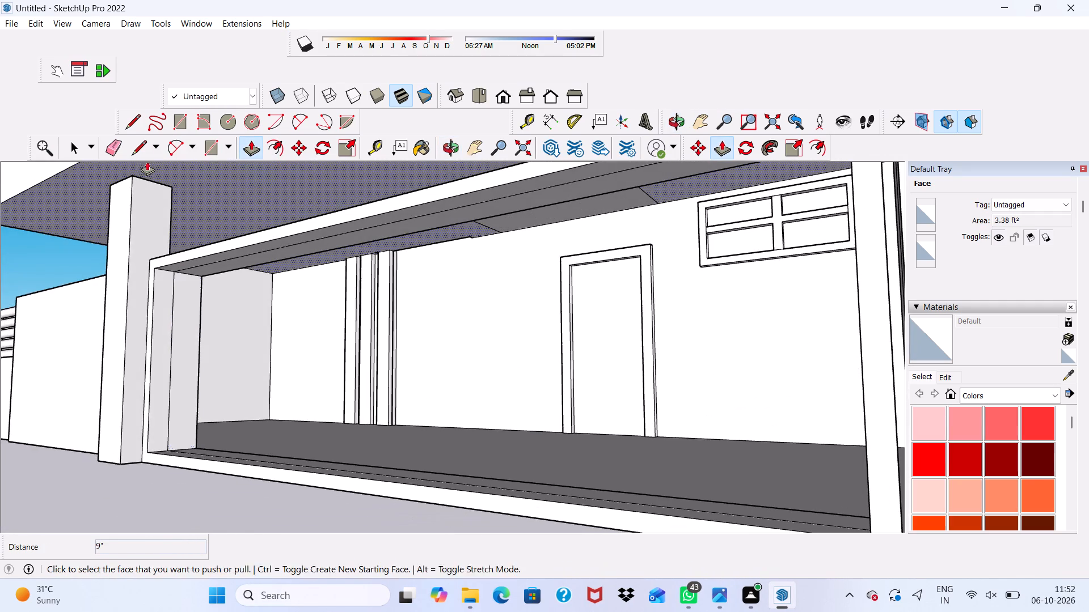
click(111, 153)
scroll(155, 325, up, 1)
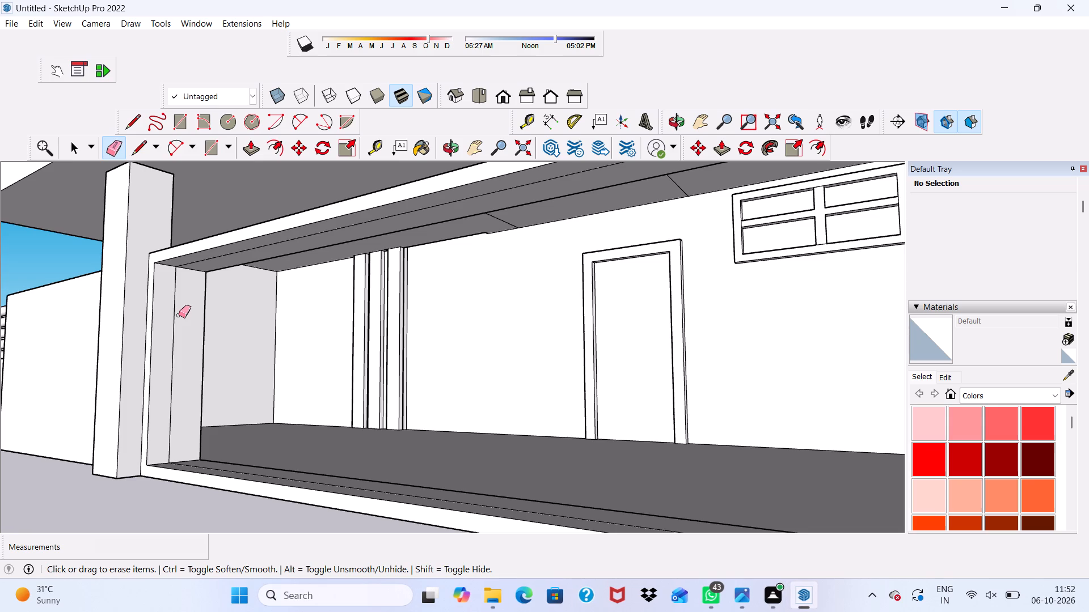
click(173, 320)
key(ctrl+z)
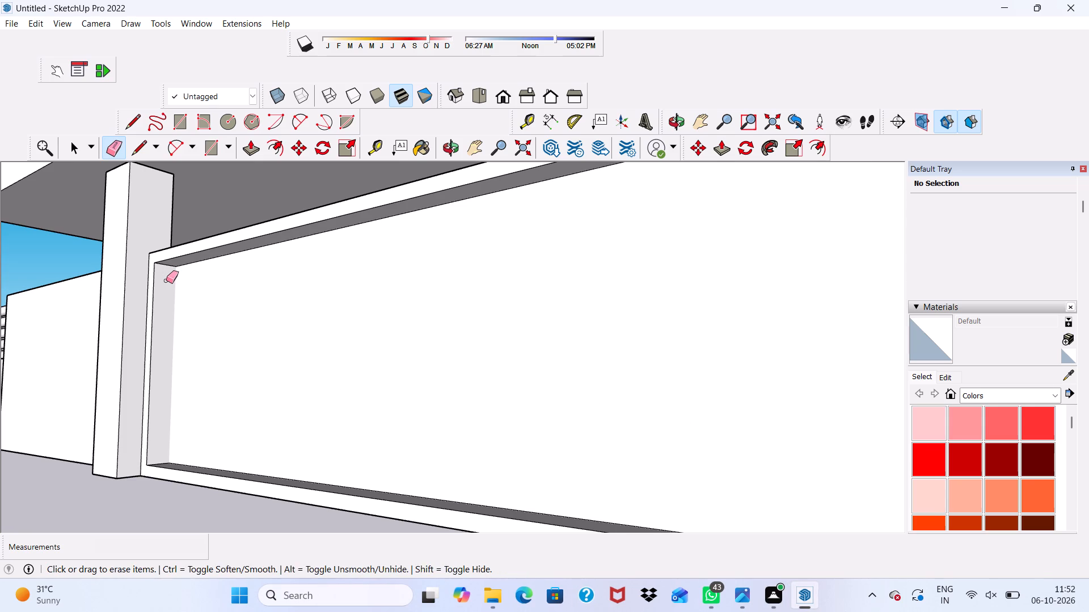
Draw a horizontal rectangle along the opening's top, from the inner edge loop's corner to the opposite jamb, about 14' 2 3/4" by 4 7/8".
key(space)
scroll(163, 274, down, 4)
scroll(0, 154, down, 3)
scroll(0, 34, down, 4)
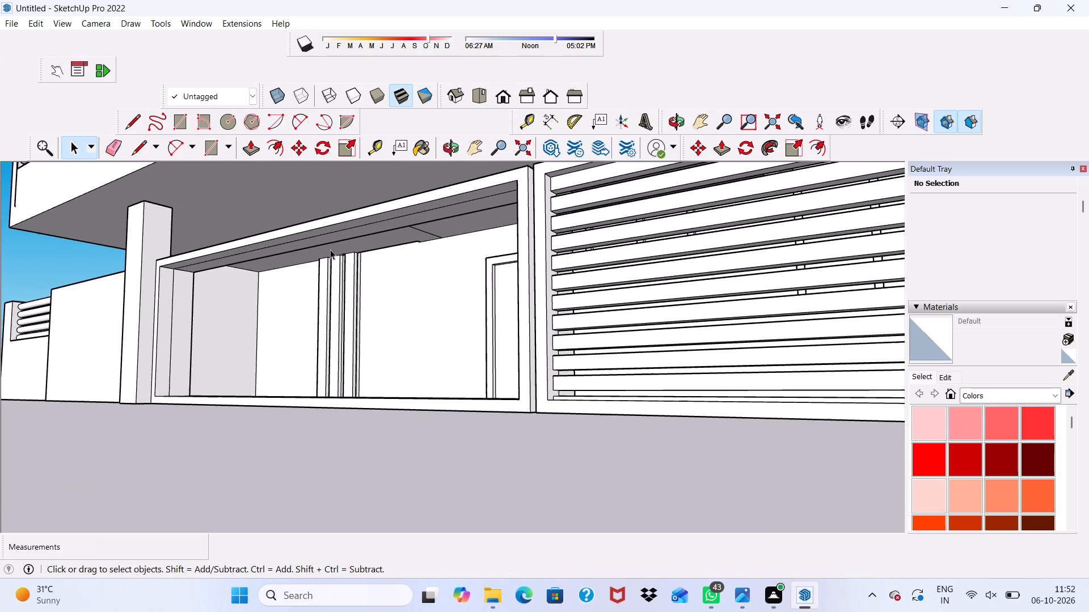
scroll(232, 297, down, 2)
middle_drag(221, 303, 274, 308)
middle_click(274, 308)
scroll(212, 299, up, 3)
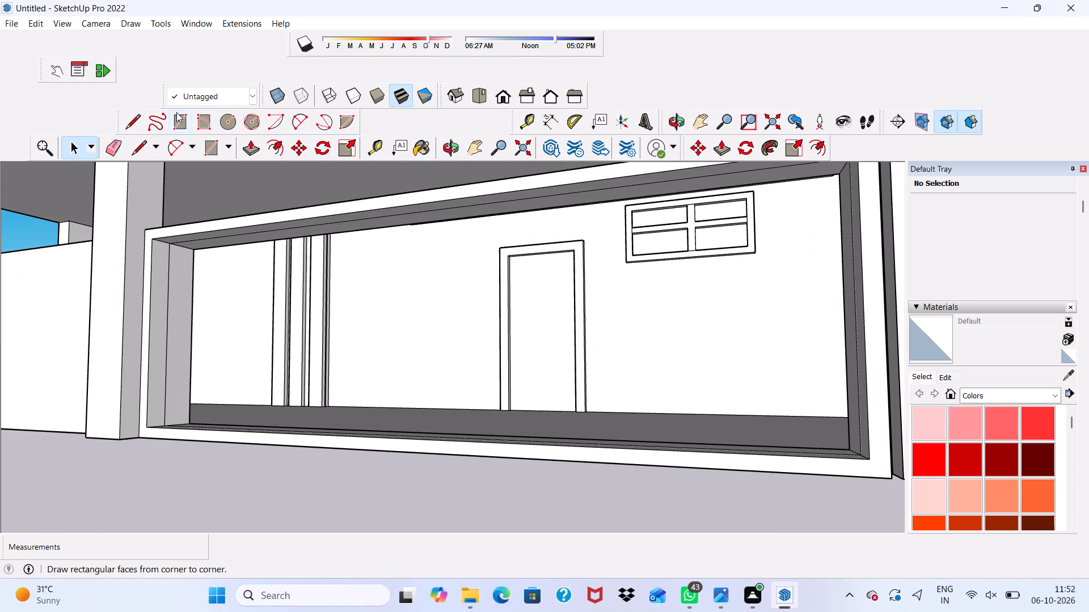
click(176, 112)
middle_drag(178, 325, 250, 343)
scroll(230, 292, up, 6)
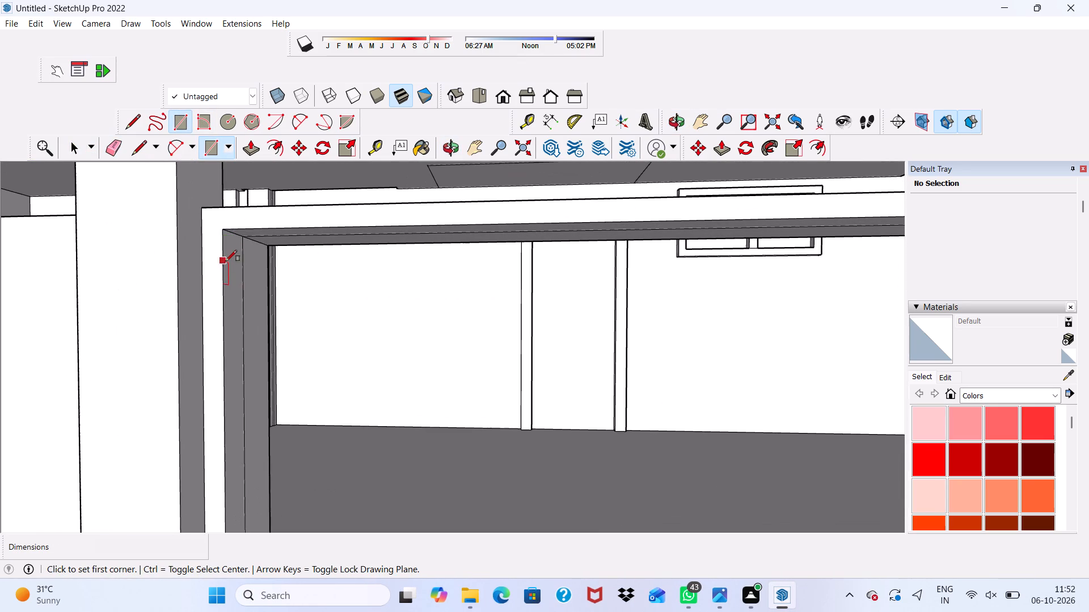
click(242, 241)
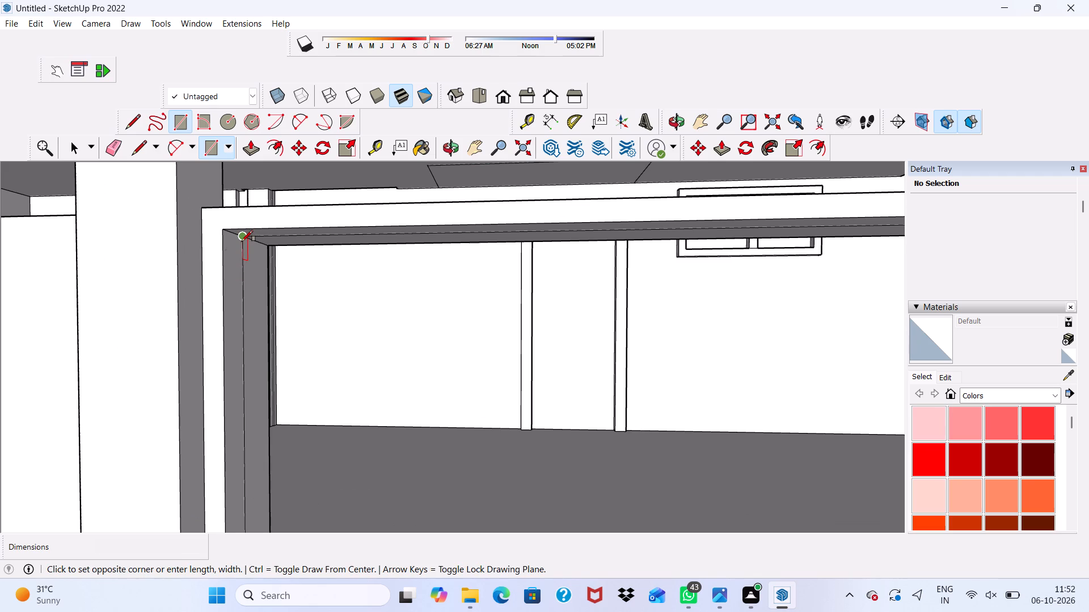
scroll(212, 258, down, 12)
scroll(313, 243, up, 1)
scroll(332, 235, down, 2)
scroll(444, 233, down, 1)
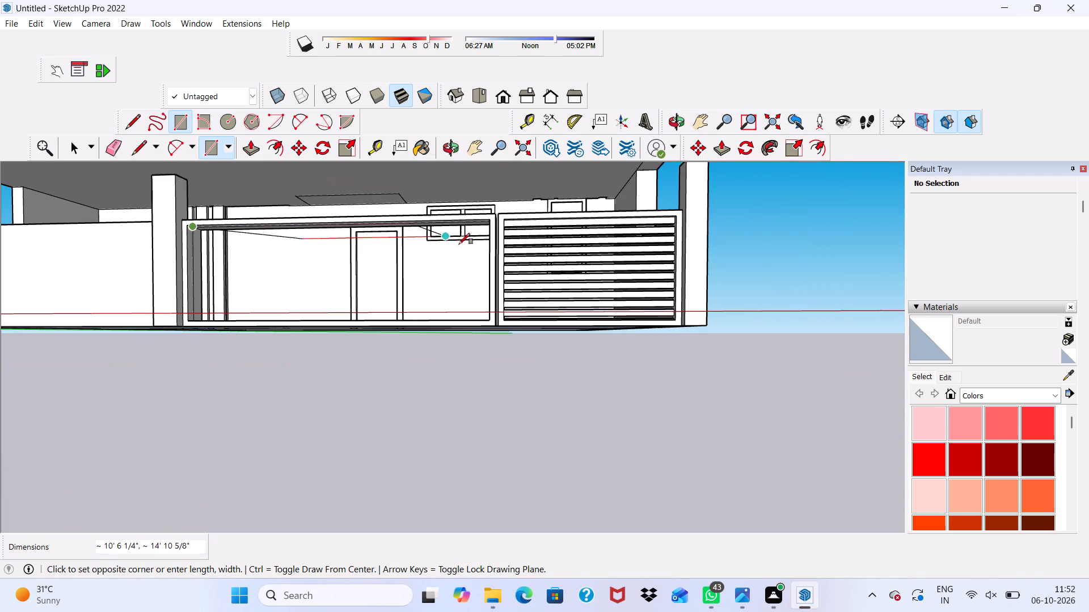
middle_drag(471, 247, 546, 234)
scroll(544, 234, up, 6)
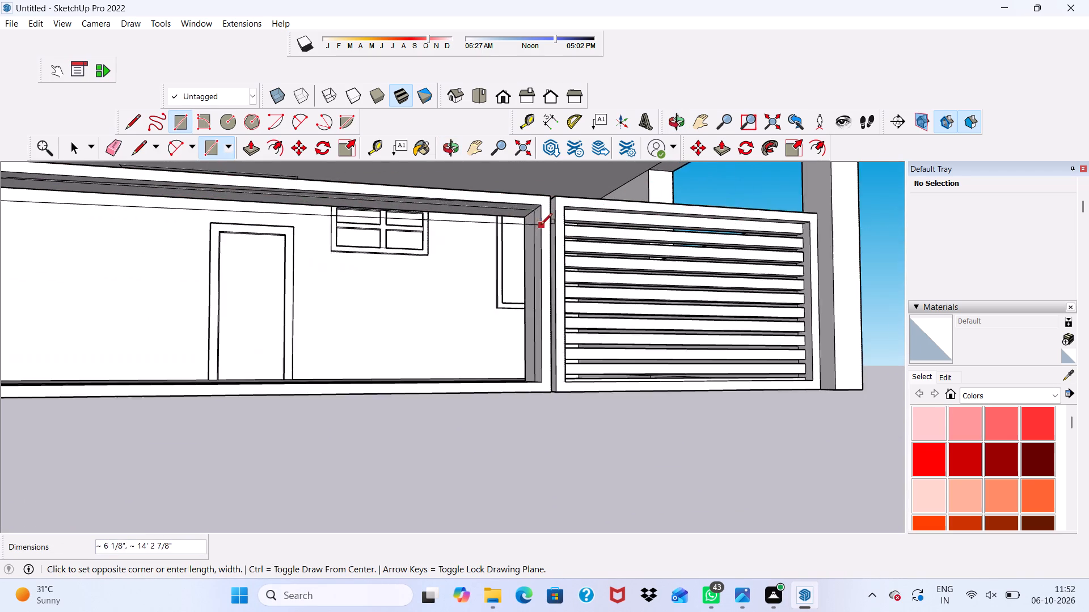
scroll(541, 224, up, 4)
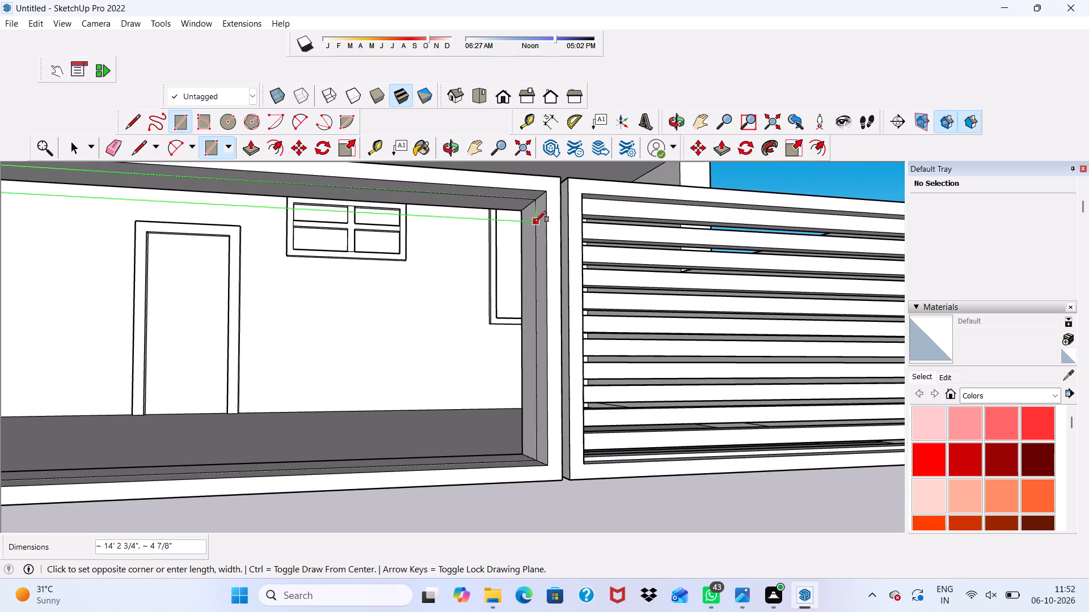
click(535, 222)
scroll(433, 235, down, 1)
scroll(427, 239, up, 1)
scroll(422, 241, down, 1)
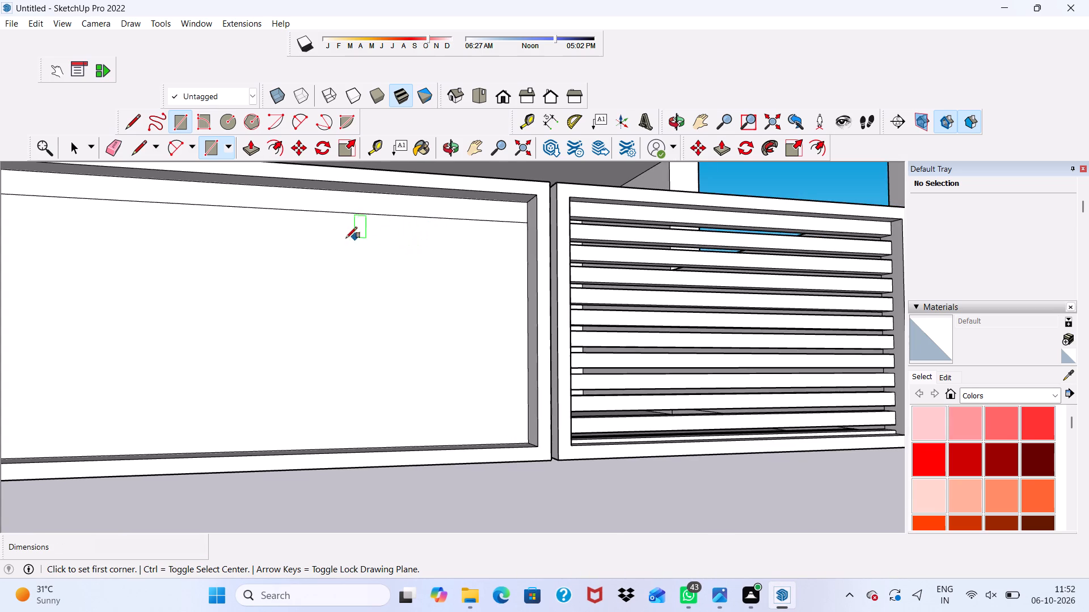
key(space)
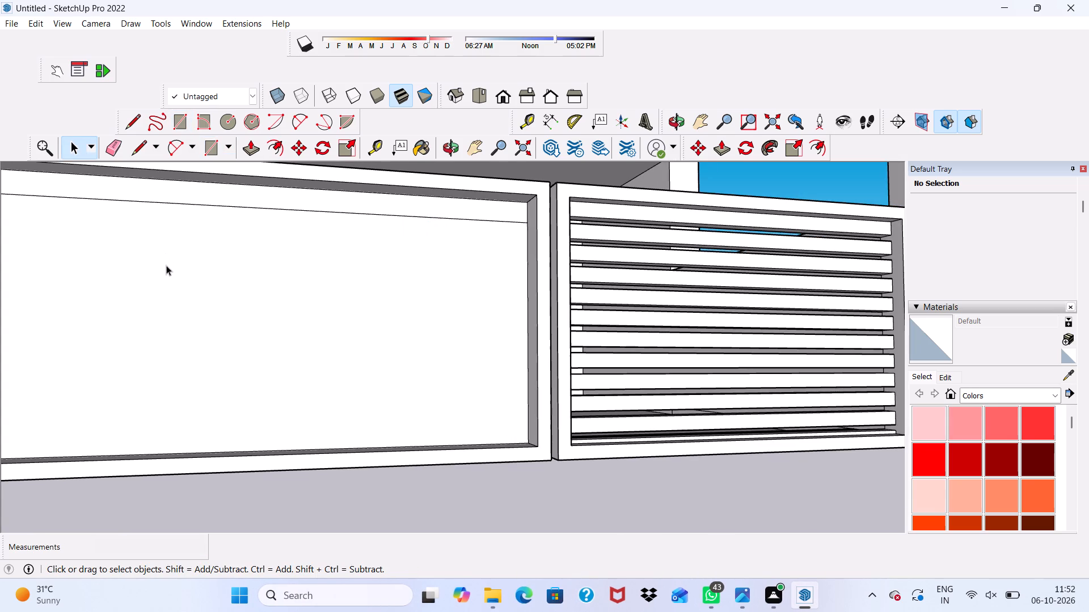
Copy the top strip's face straight down the panel, leaving a narrow gap beneath the original strip.
click(183, 195)
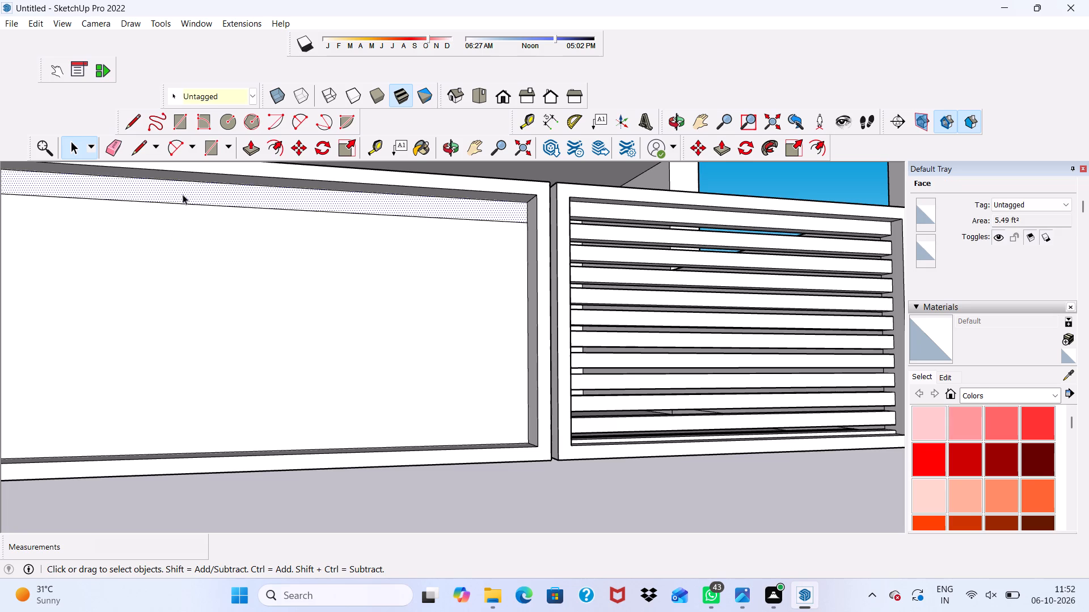
click(183, 193)
click(296, 143)
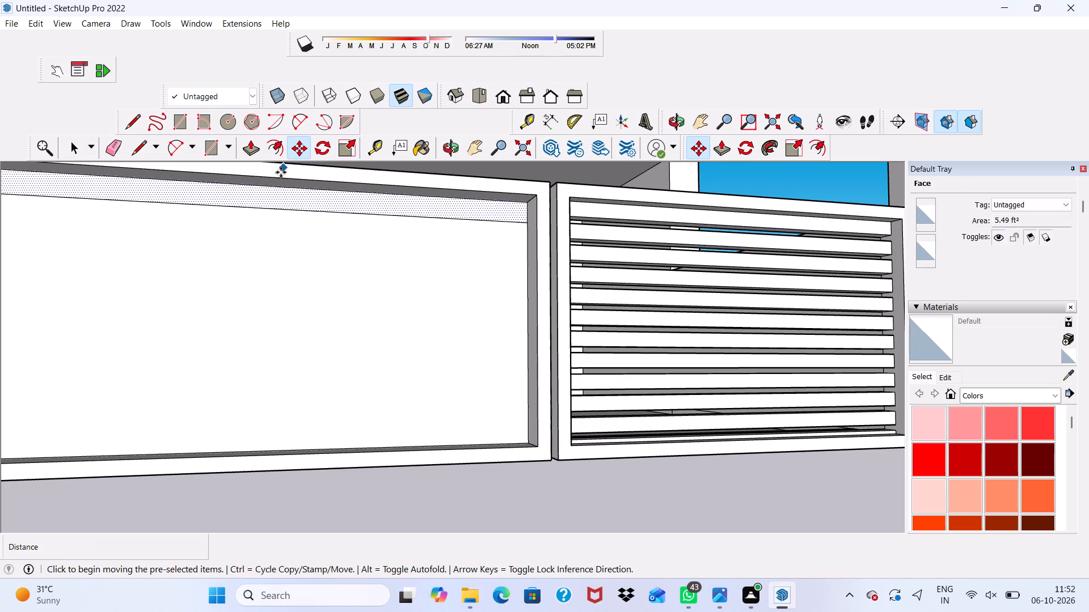
click(246, 204)
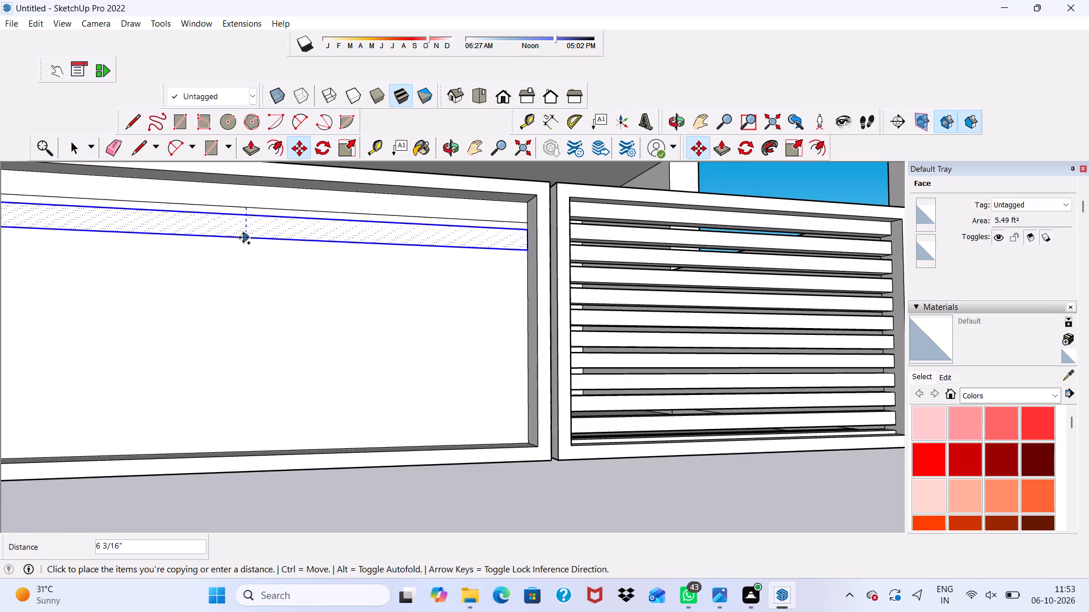
scroll(244, 237, down, 11)
scroll(250, 232, up, 1)
scroll(250, 232, down, 1)
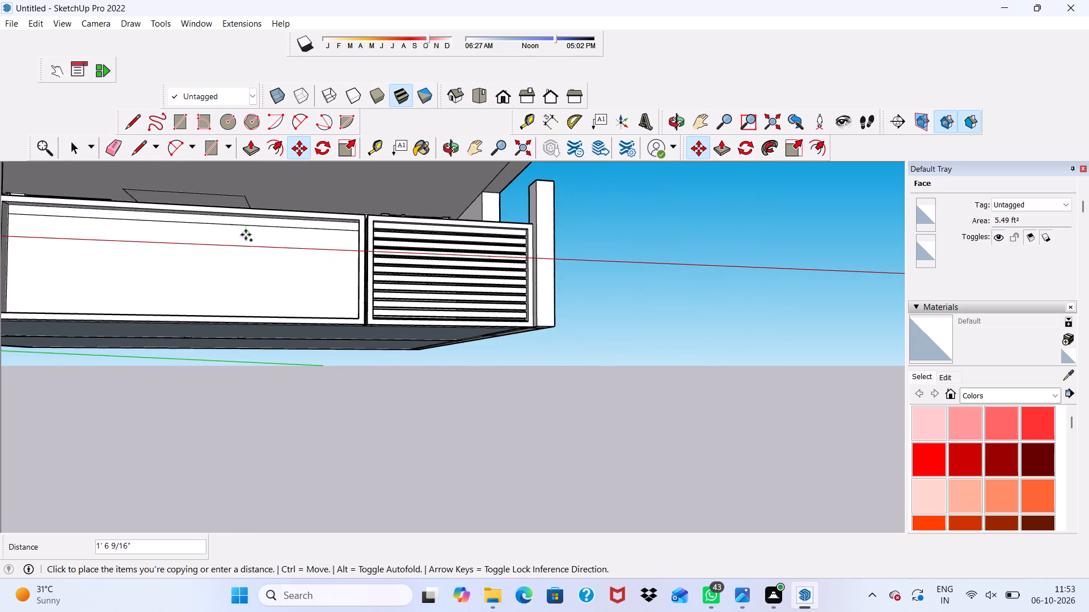
scroll(246, 235, up, 6)
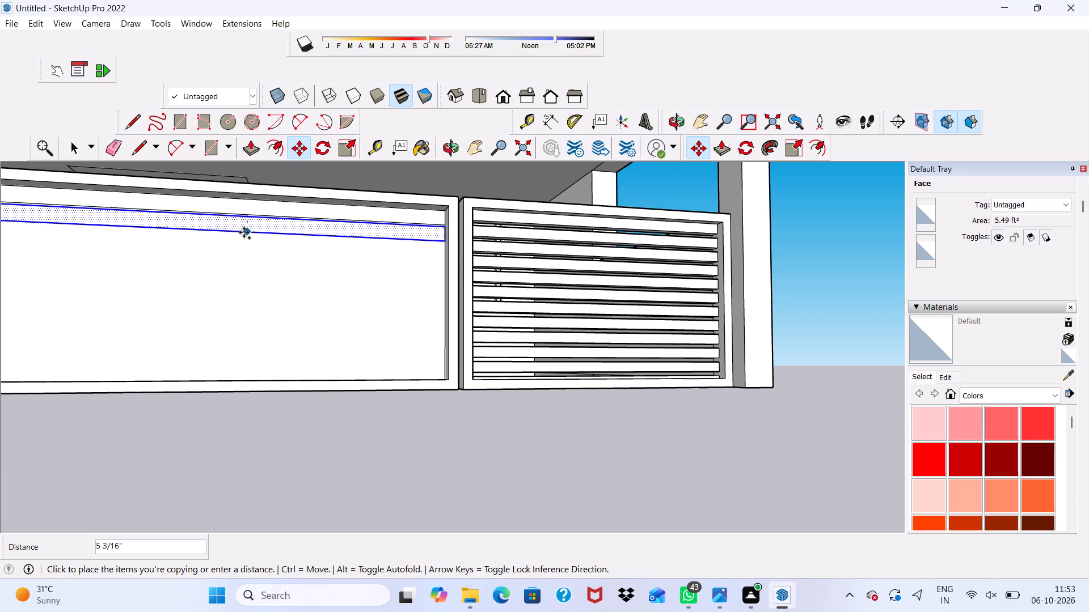
click(241, 236)
Repeat the strip copy downward at the same spacing as a *15 array.
scroll(235, 238, down, 2)
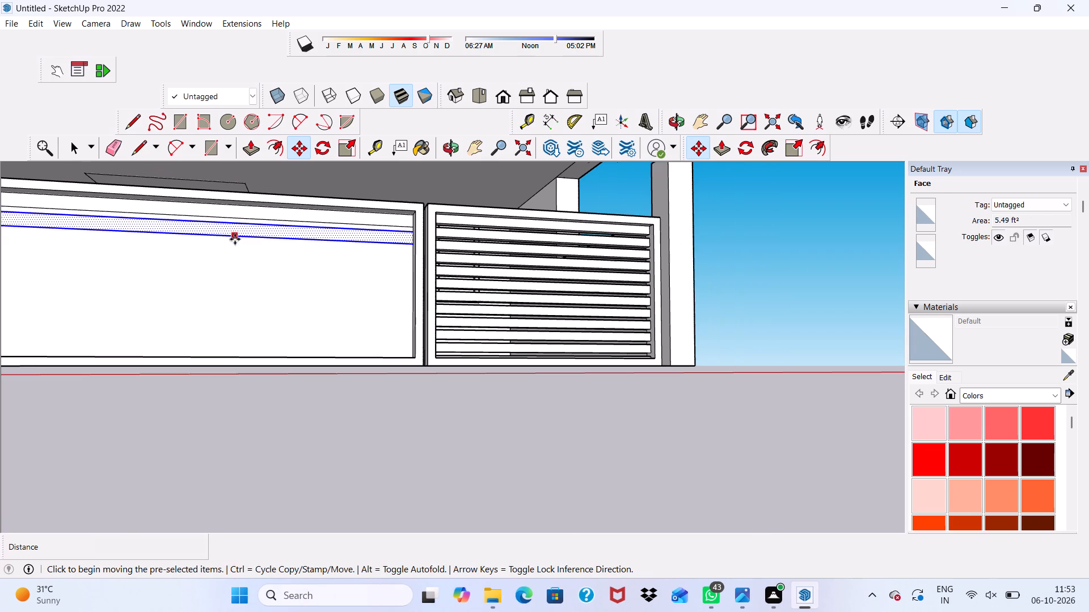
scroll(237, 206, down, 4)
middle_drag(237, 209, 192, 249)
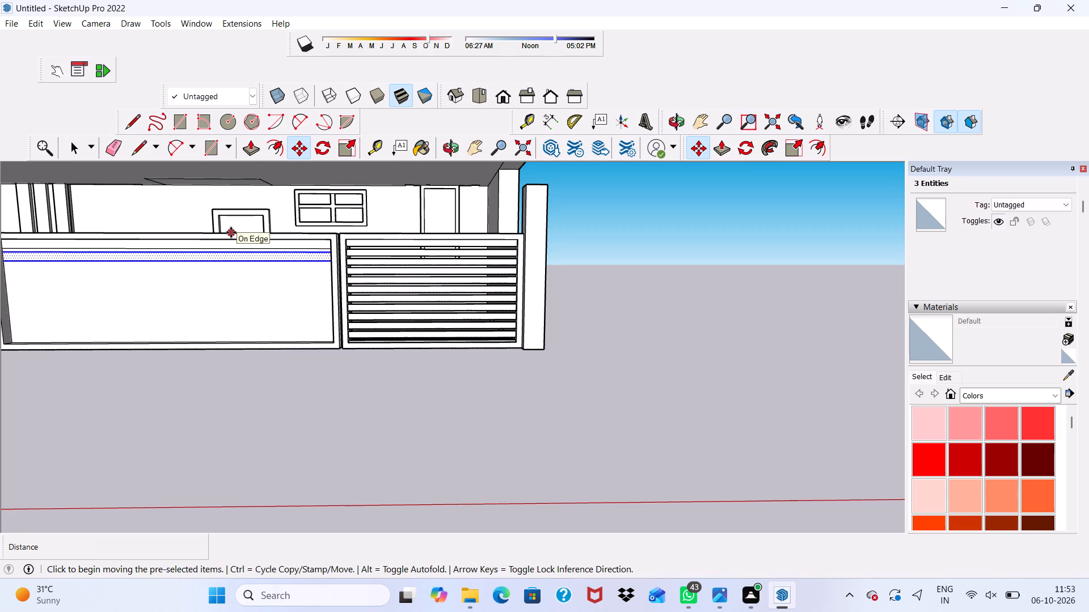
key(shift+asterisk)
text(15)
key(Return)
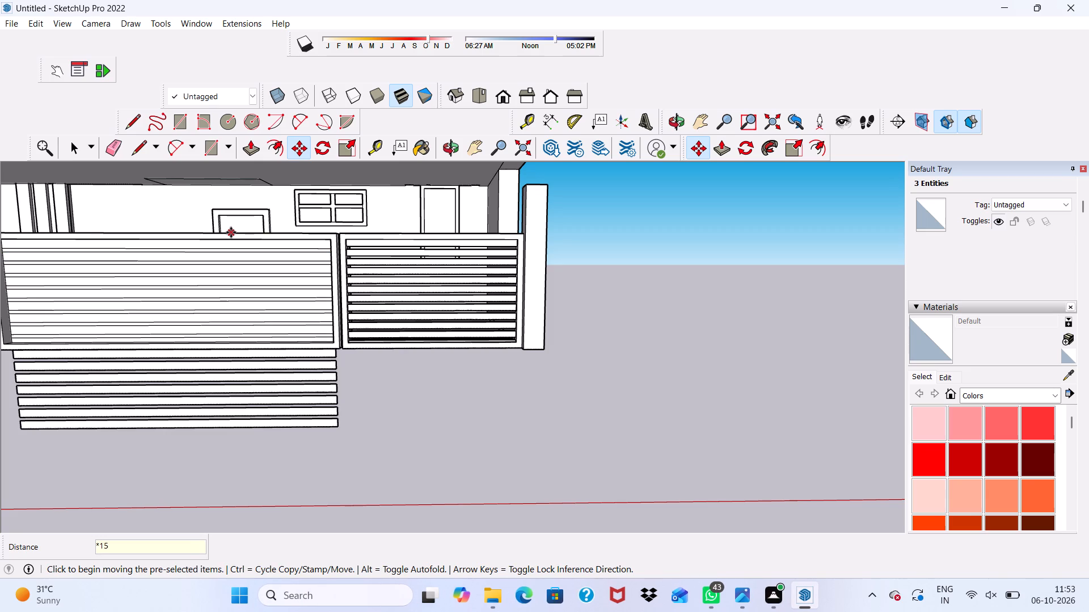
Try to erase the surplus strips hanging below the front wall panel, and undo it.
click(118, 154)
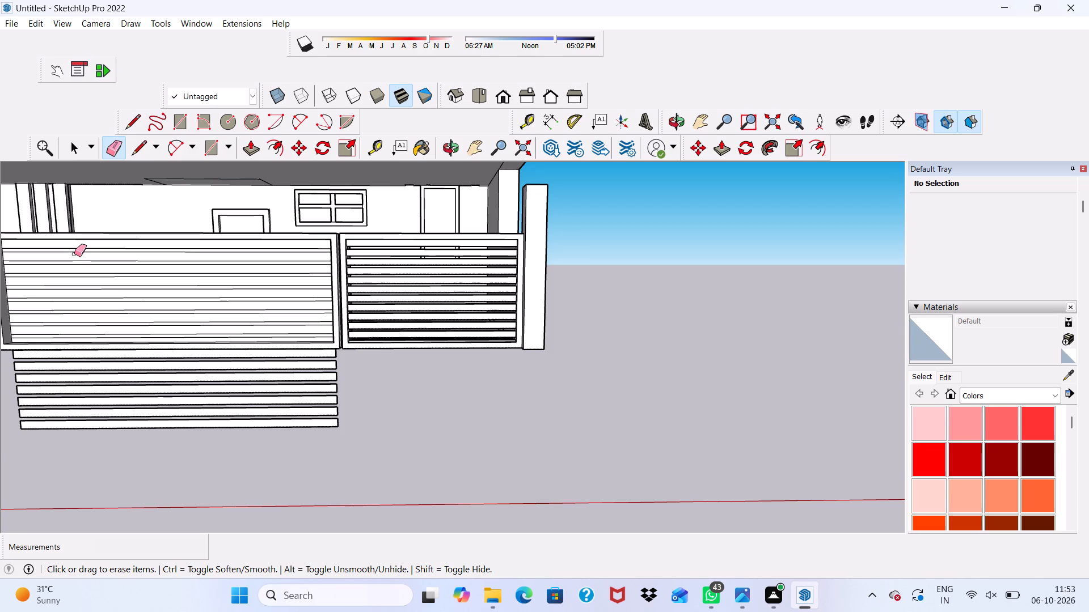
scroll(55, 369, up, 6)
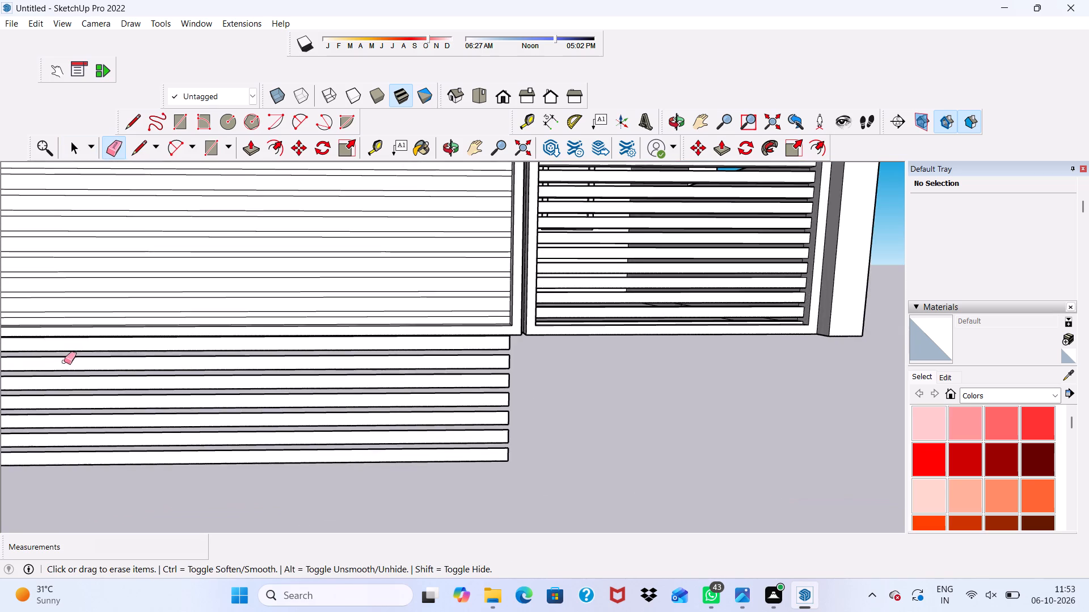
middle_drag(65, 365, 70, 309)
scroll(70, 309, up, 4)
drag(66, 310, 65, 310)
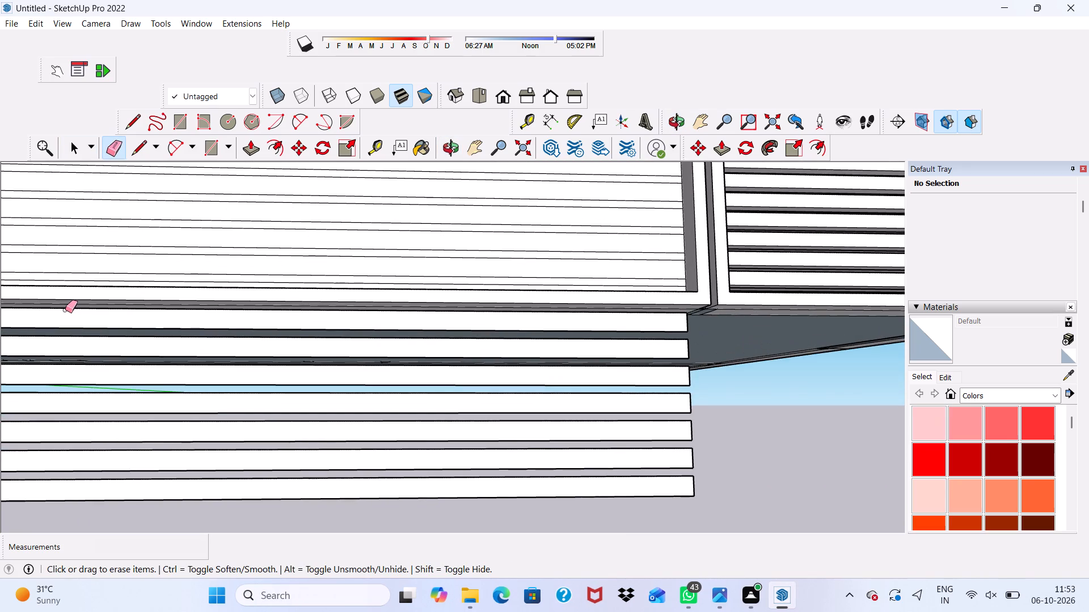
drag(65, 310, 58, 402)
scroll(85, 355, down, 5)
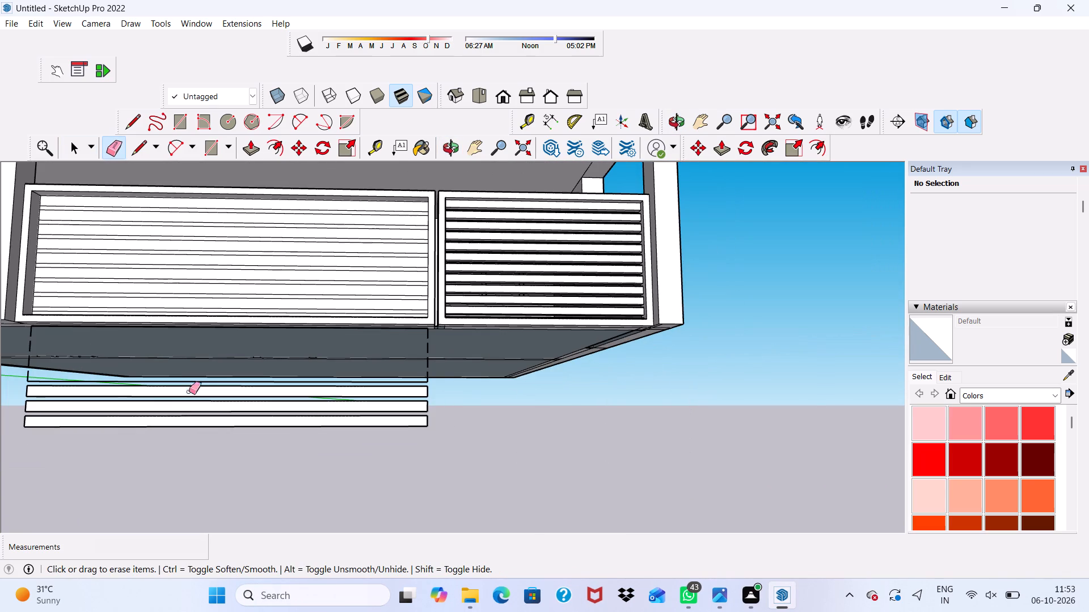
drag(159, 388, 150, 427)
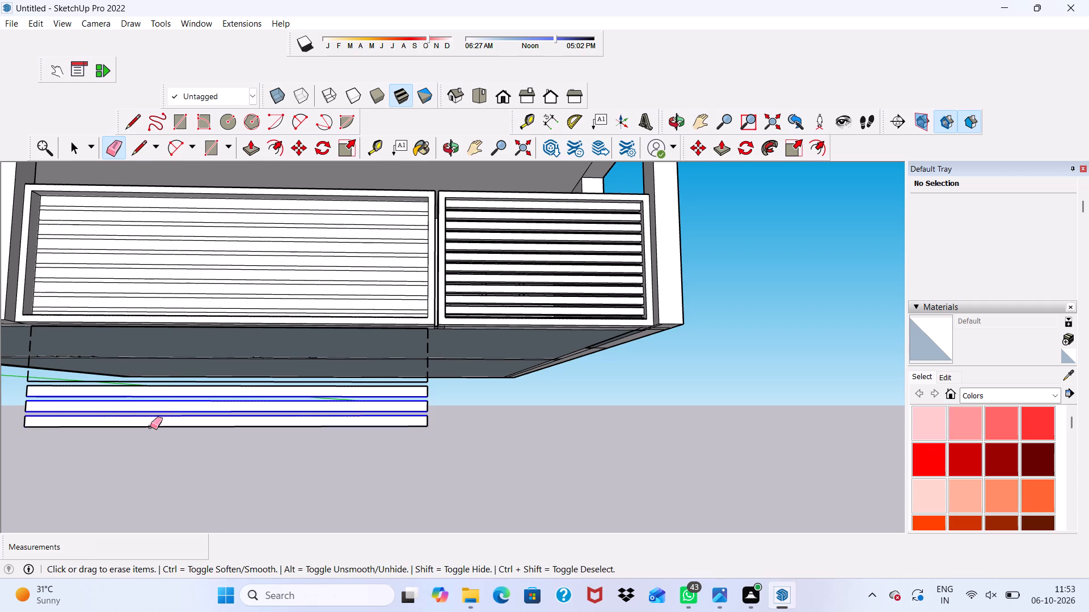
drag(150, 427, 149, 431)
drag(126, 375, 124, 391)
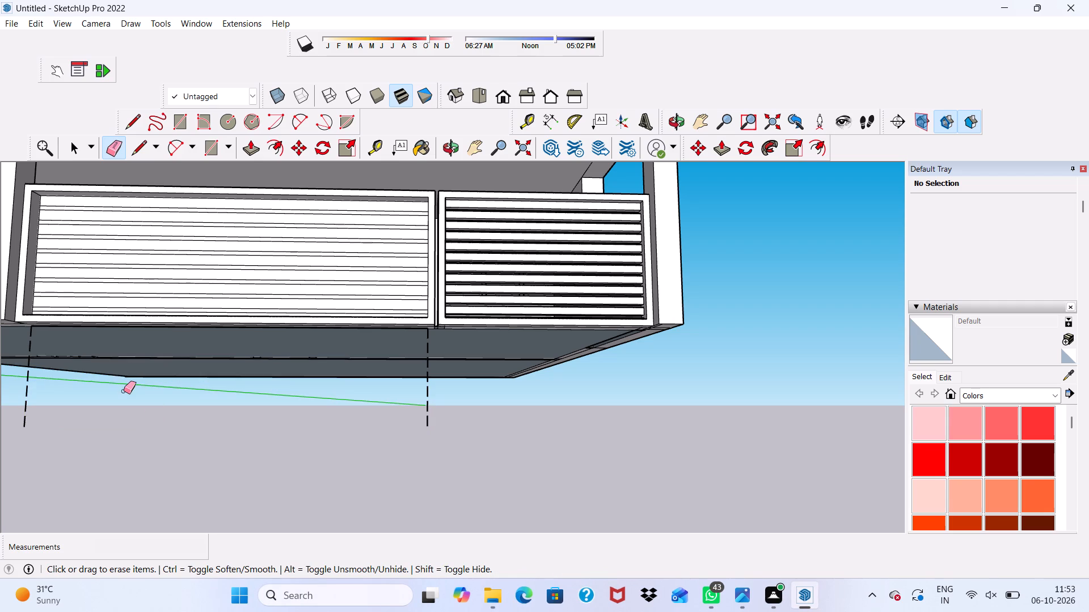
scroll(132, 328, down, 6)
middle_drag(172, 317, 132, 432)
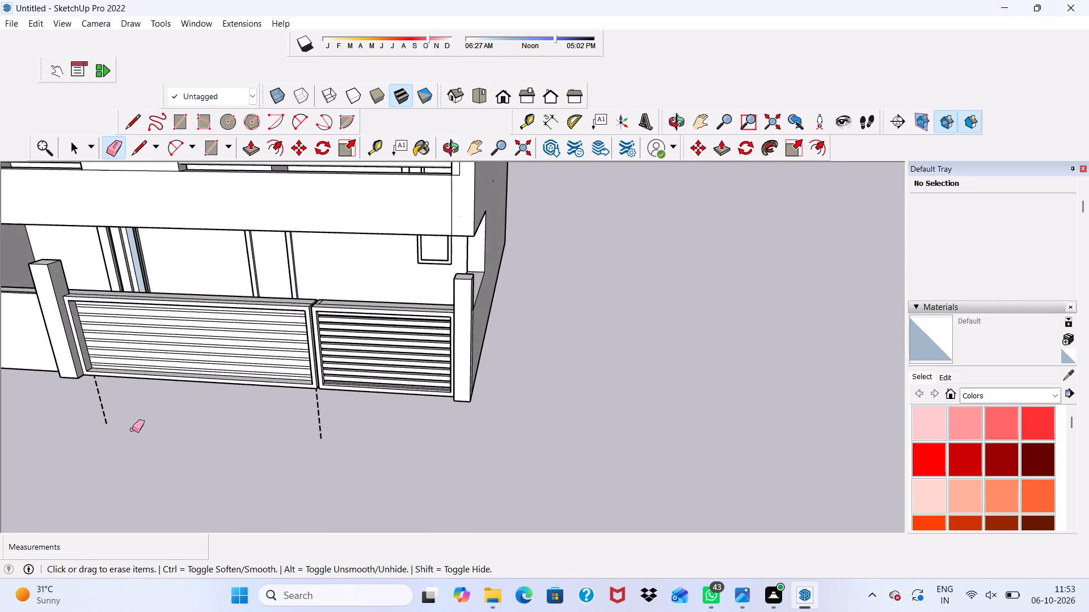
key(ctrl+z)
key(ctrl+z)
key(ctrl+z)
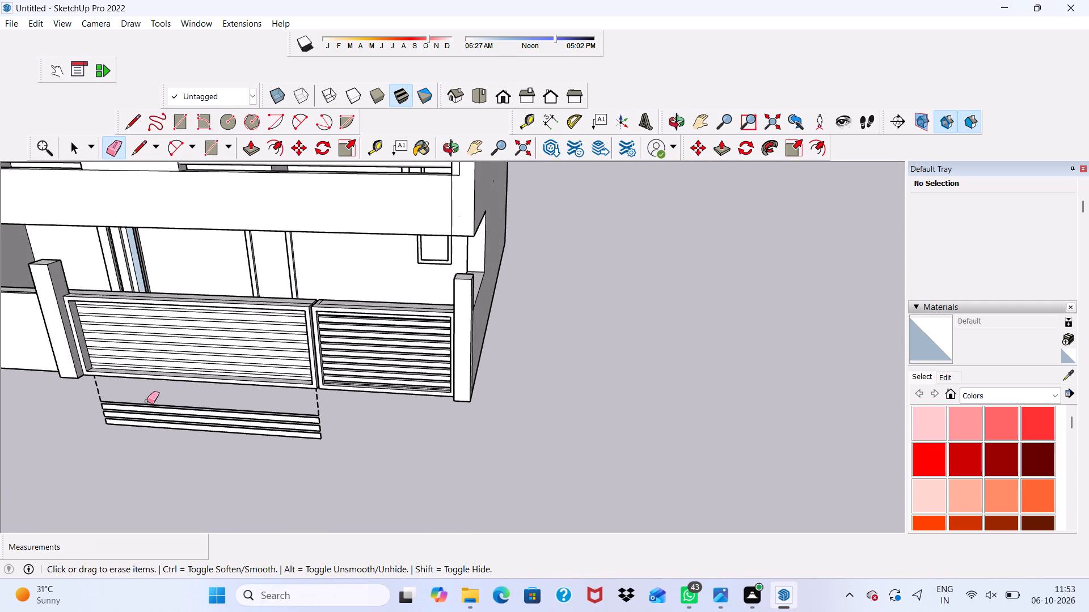
Erase the long horizontal edges of the surplus strips that extend below the bottom of the wall panel.
scroll(137, 405, up, 4)
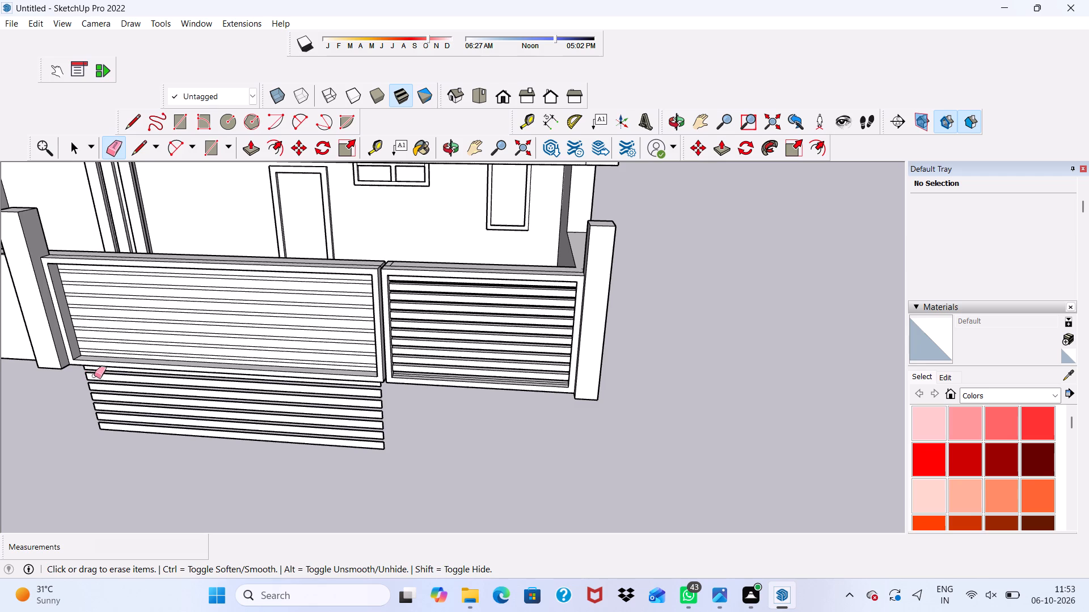
drag(100, 385, 107, 442)
scroll(117, 371, up, 1)
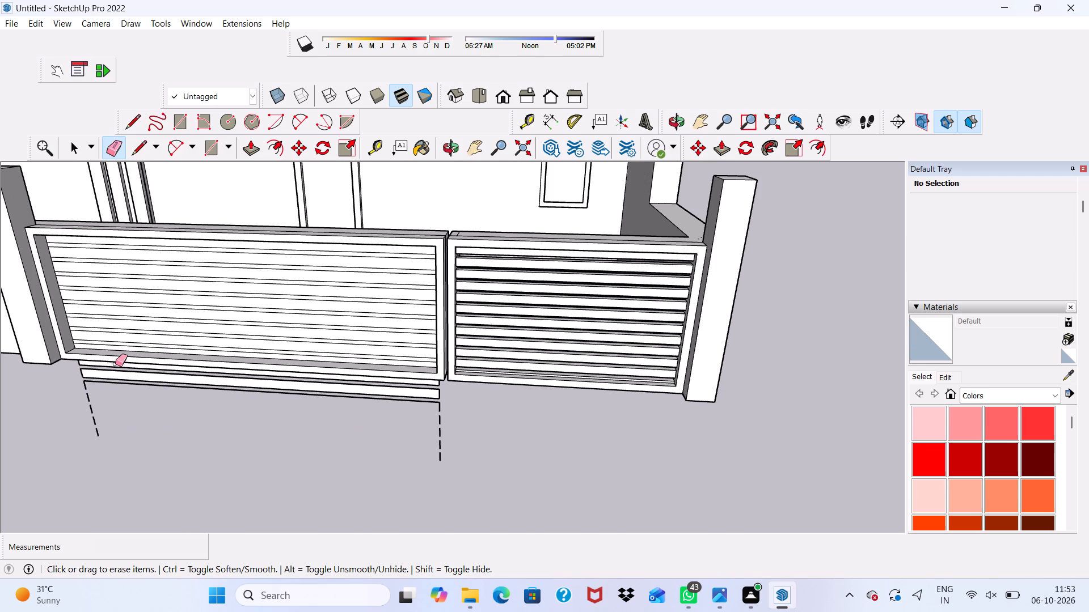
drag(110, 372, 109, 384)
middle_drag(106, 388, 114, 294)
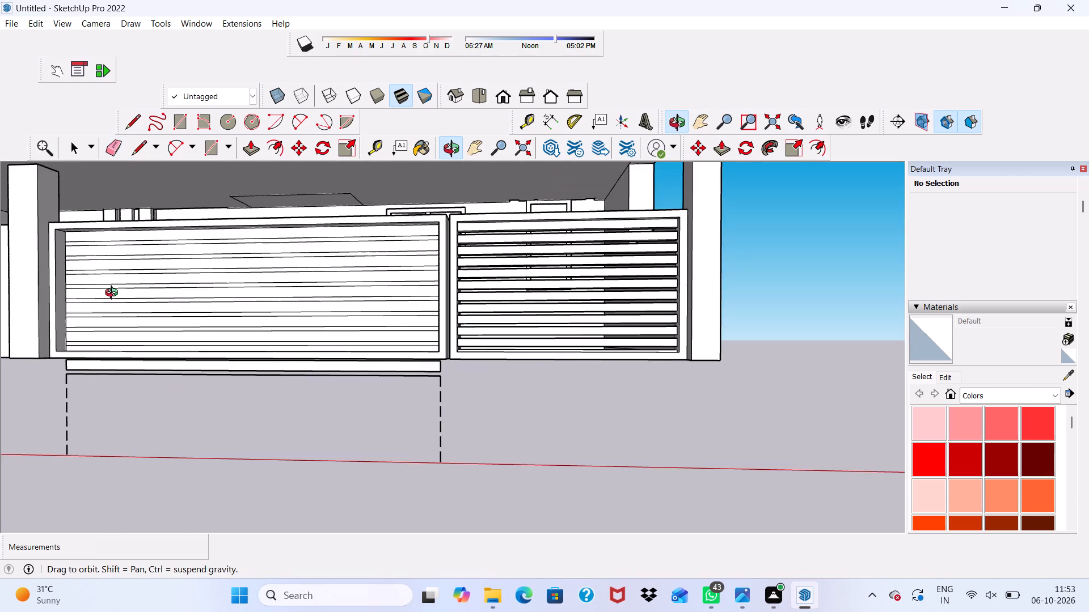
middle_drag(114, 294, 104, 299)
scroll(91, 394, up, 17)
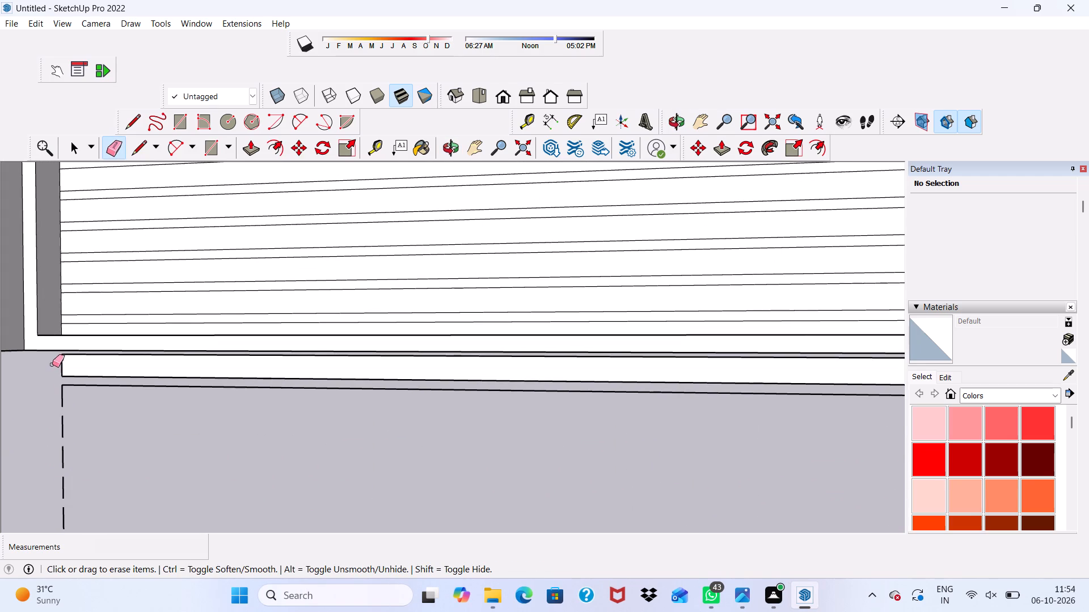
drag(63, 358, 72, 380)
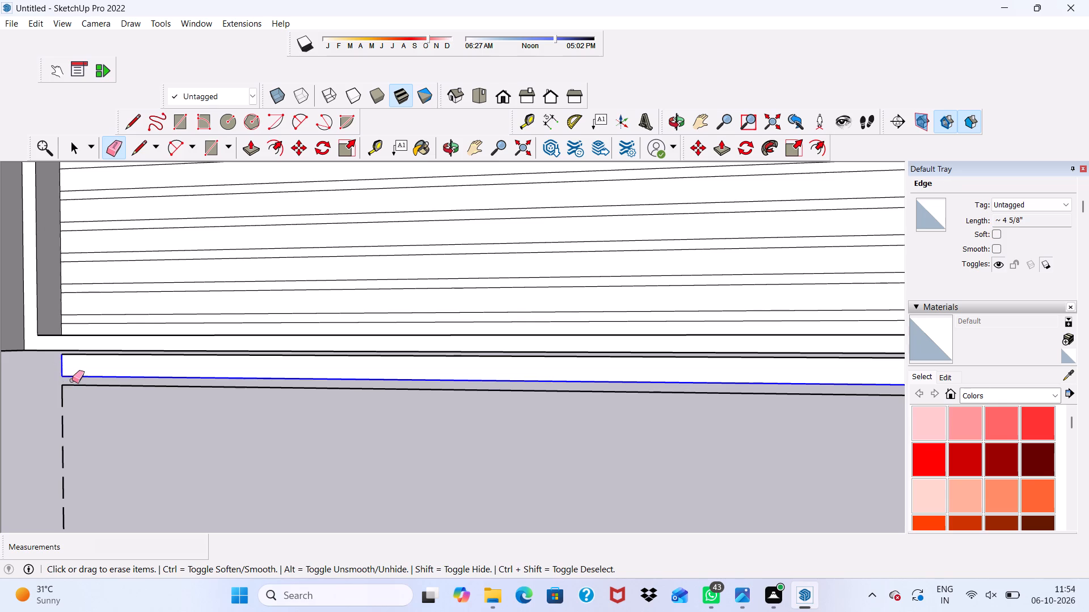
drag(72, 380, 79, 394)
scroll(66, 392, down, 3)
middle_drag(79, 393, 56, 339)
Erase the leftover short vertical strip-end edges hanging below the wall panel at its column end.
scroll(53, 333, up, 2)
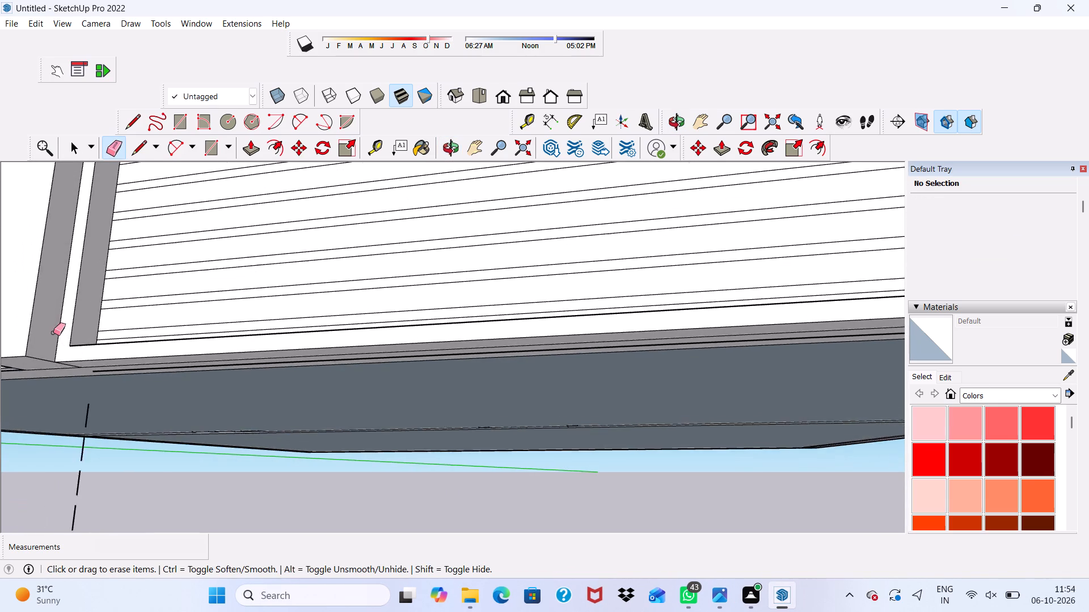
scroll(53, 333, up, 10)
drag(112, 327, 111, 334)
scroll(92, 330, down, 2)
scroll(91, 331, up, 1)
scroll(91, 331, down, 7)
scroll(67, 148, up, 1)
scroll(67, 149, down, 10)
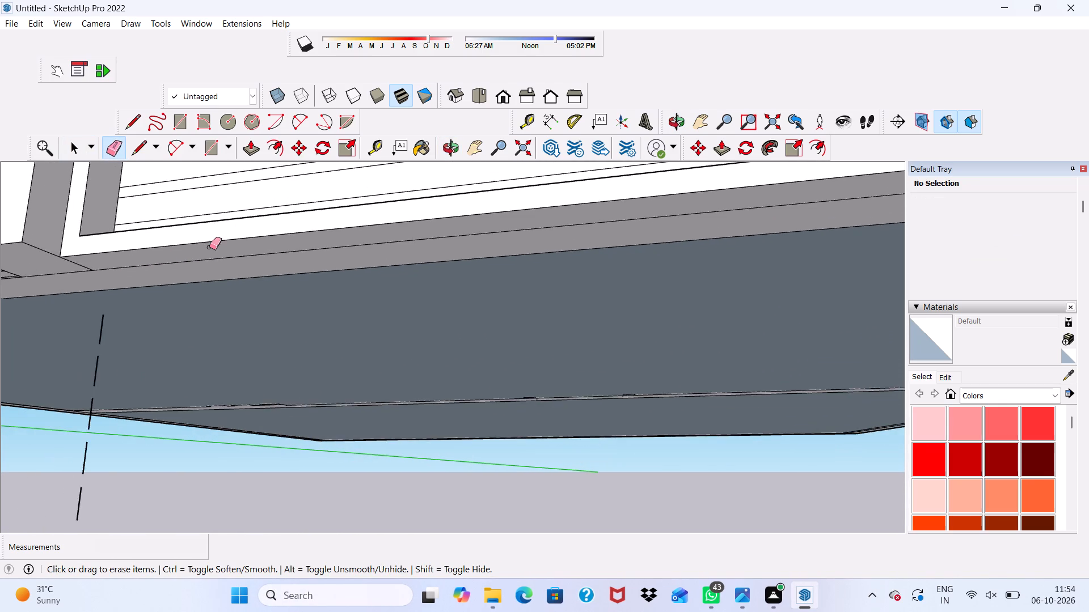
scroll(209, 247, down, 5)
click(121, 315)
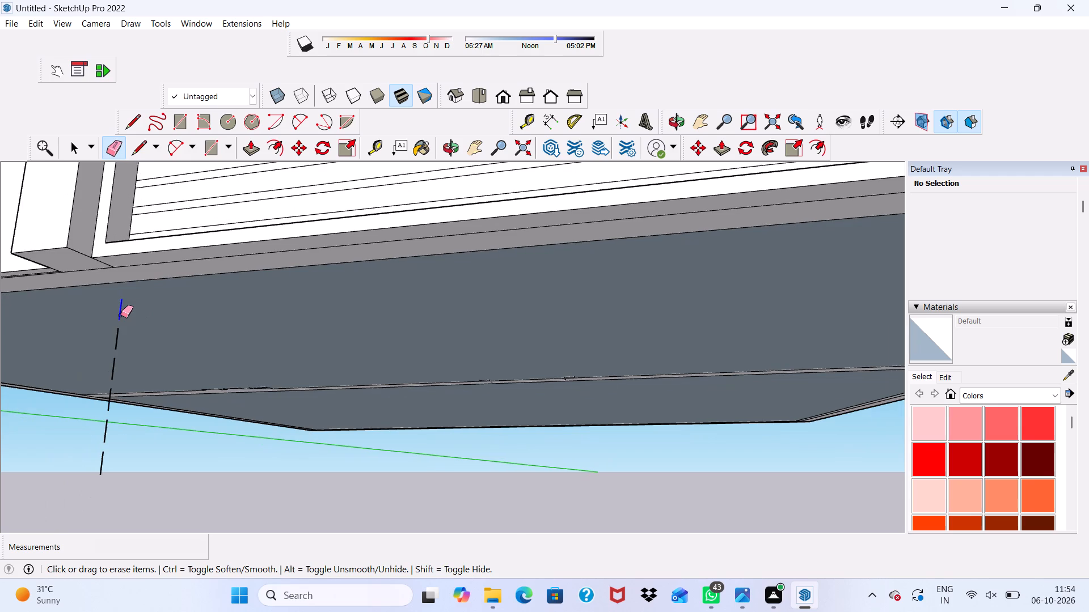
scroll(0, 364, down, 1)
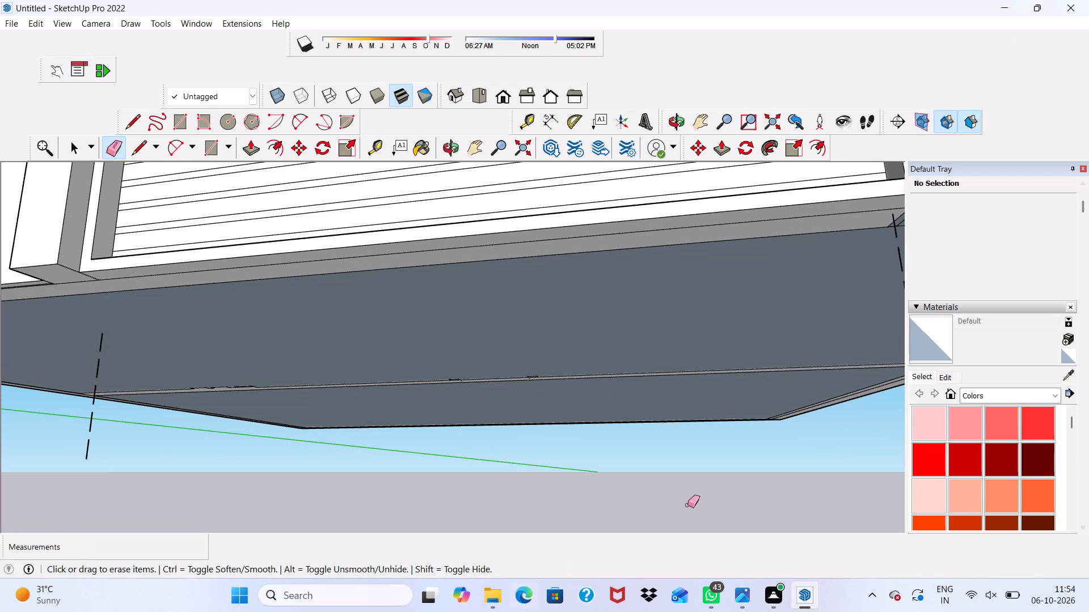
click(105, 342)
click(101, 350)
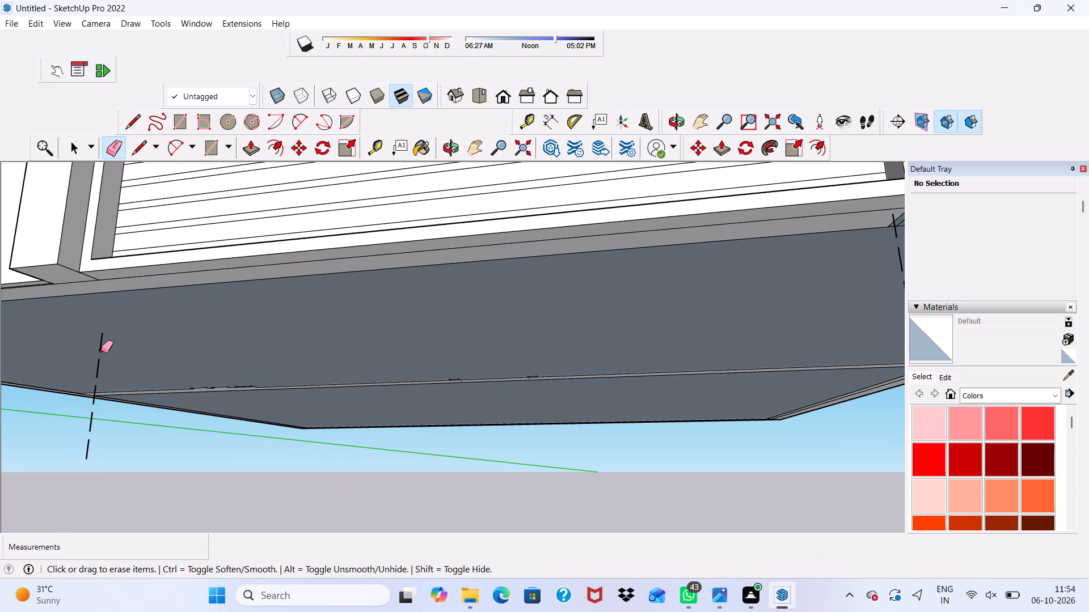
click(96, 371)
click(96, 393)
key(ctrl+z)
scroll(72, 432, up, 4)
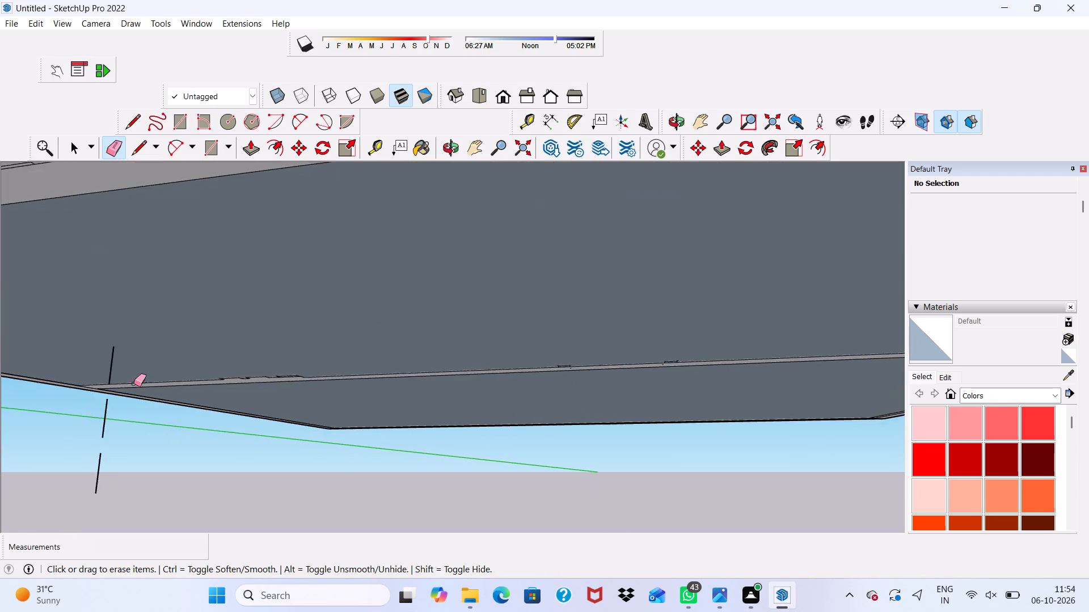
scroll(134, 384, up, 3)
scroll(77, 377, down, 5)
scroll(172, 396, up, 1)
scroll(175, 400, down, 1)
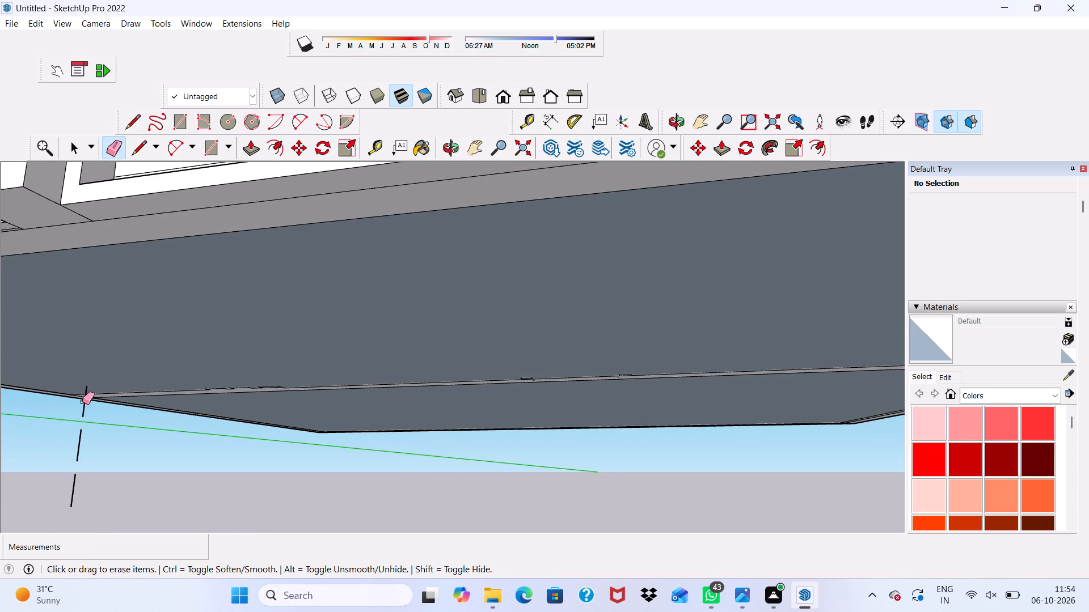
click(82, 402)
click(83, 405)
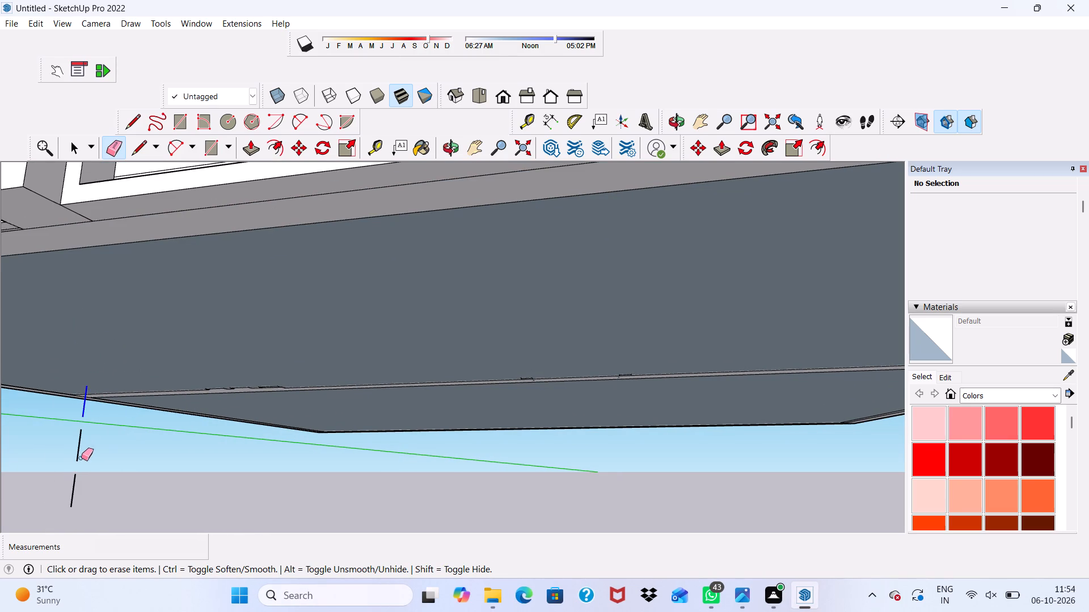
click(80, 445)
click(78, 482)
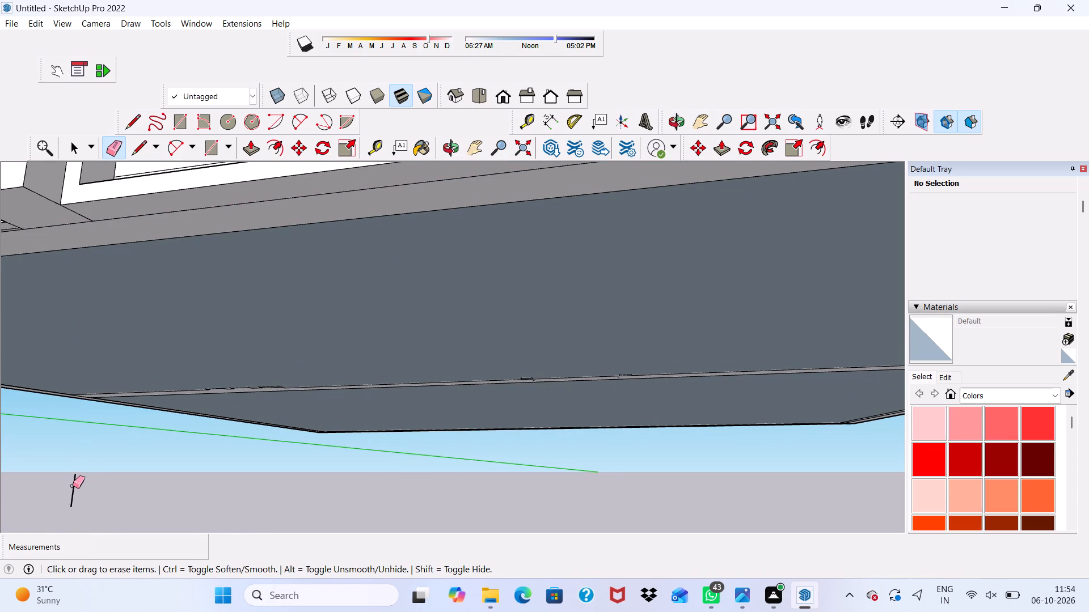
click(73, 486)
Erase the leftover short vertical strip-end edges below the wall panel at the end adjoining the louvre panel.
scroll(82, 463, down, 10)
scroll(133, 443, down, 1)
scroll(230, 421, up, 5)
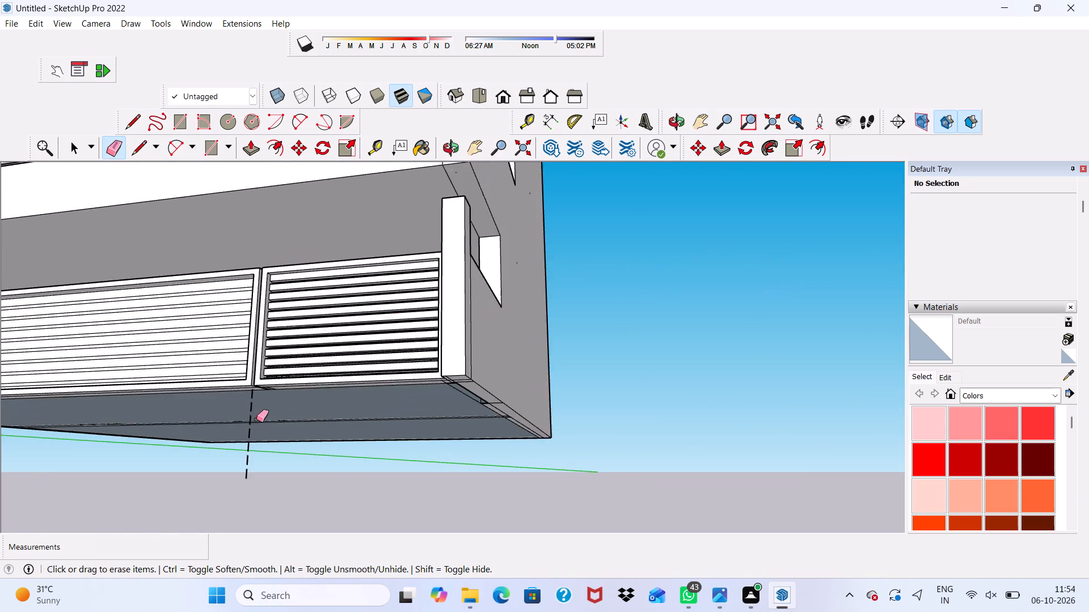
scroll(256, 419, up, 6)
click(240, 335)
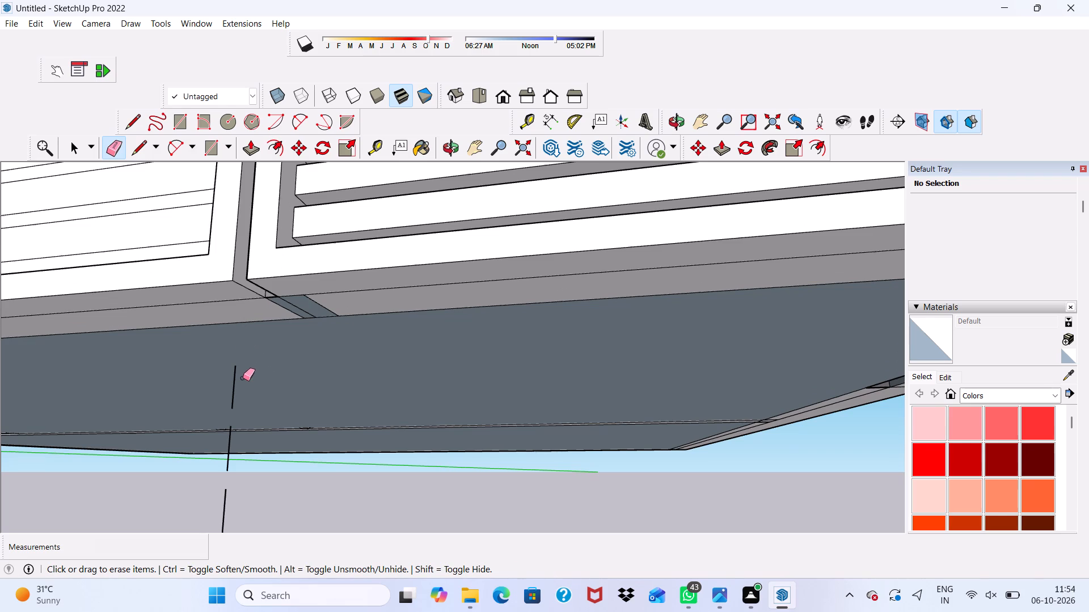
drag(232, 386, 237, 387)
drag(226, 441, 232, 440)
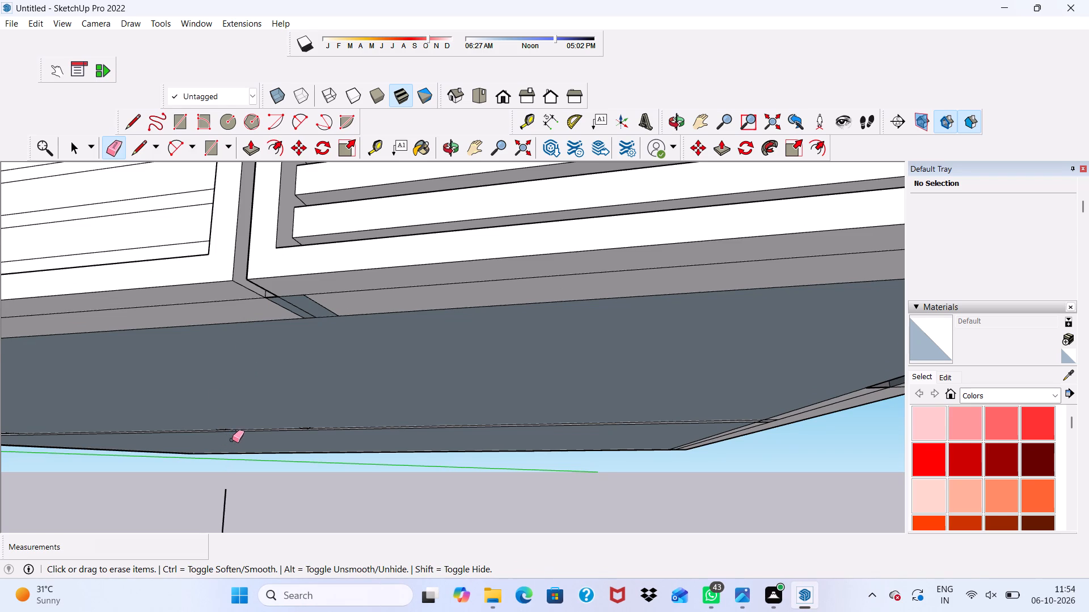
scroll(208, 420, down, 2)
scroll(212, 416, up, 1)
click(219, 491)
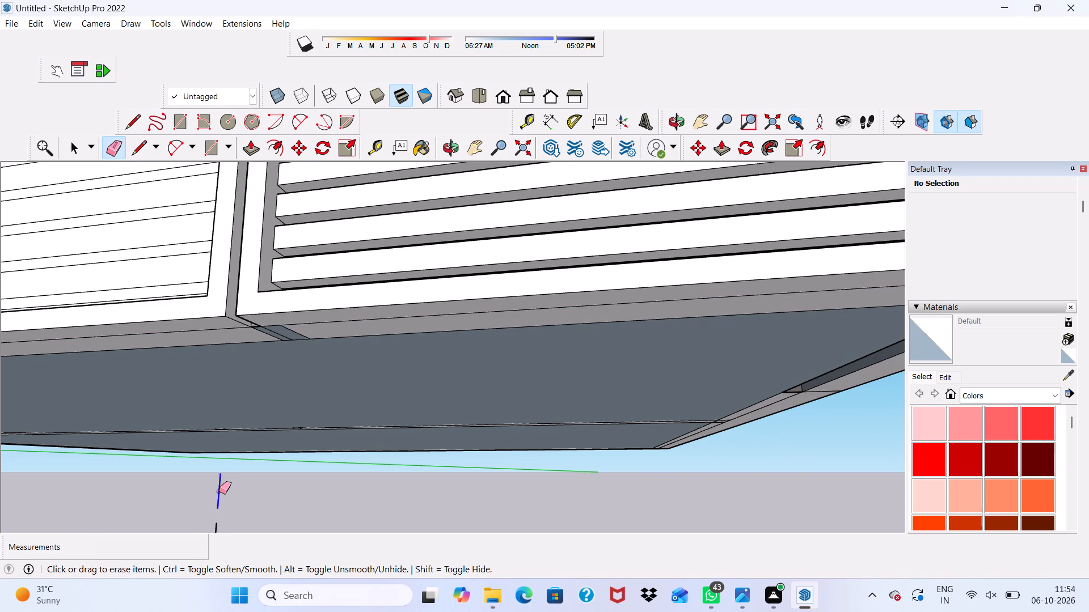
scroll(194, 419, down, 6)
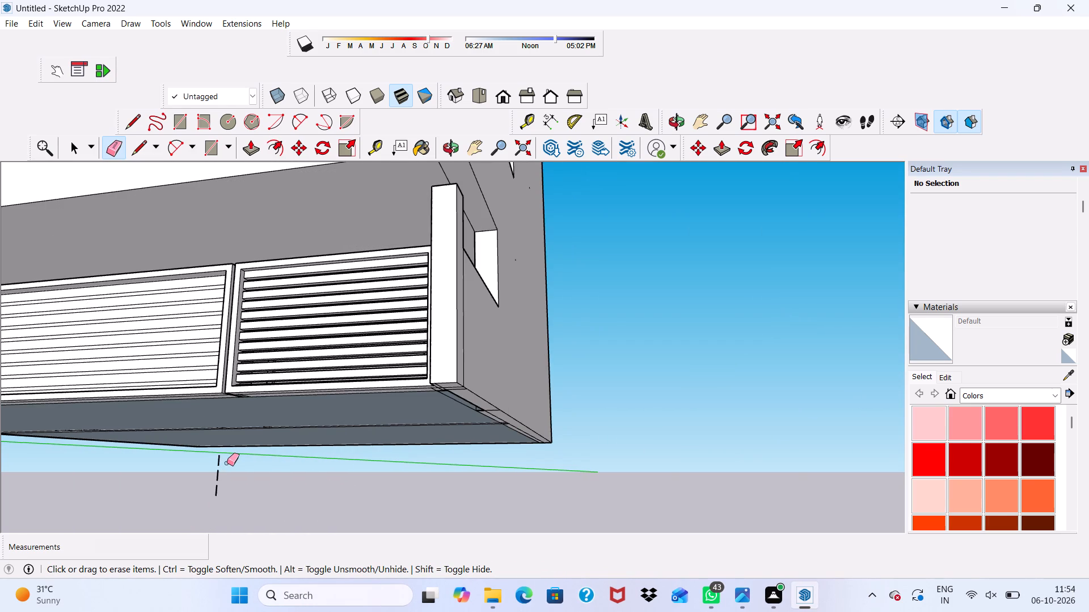
drag(227, 463, 218, 464)
drag(216, 470, 222, 487)
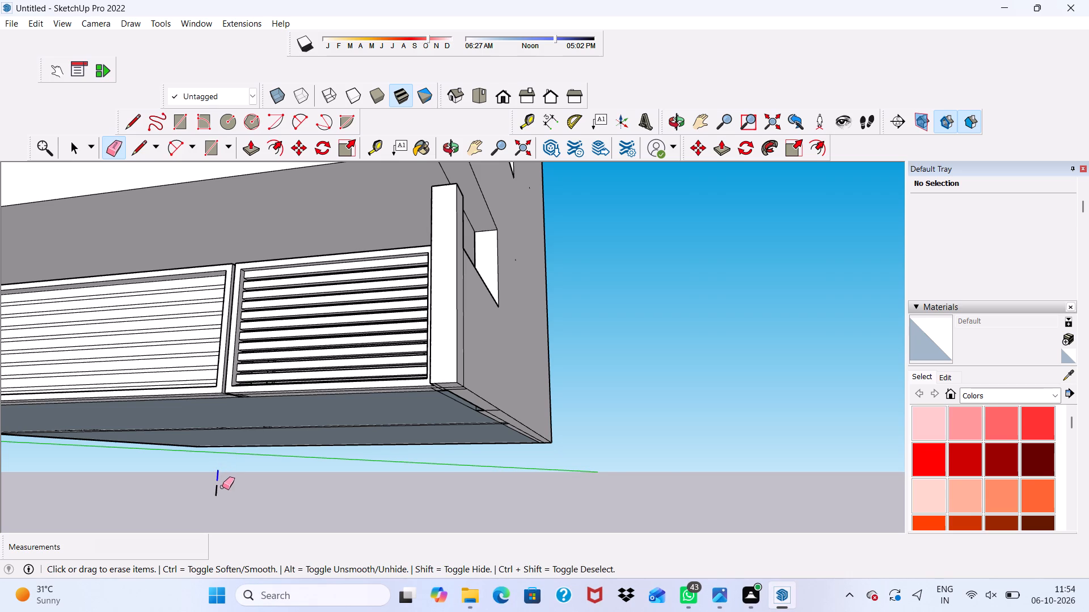
drag(222, 487, 216, 490)
scroll(205, 468, down, 1)
scroll(205, 468, up, 1)
scroll(206, 468, down, 6)
key(space)
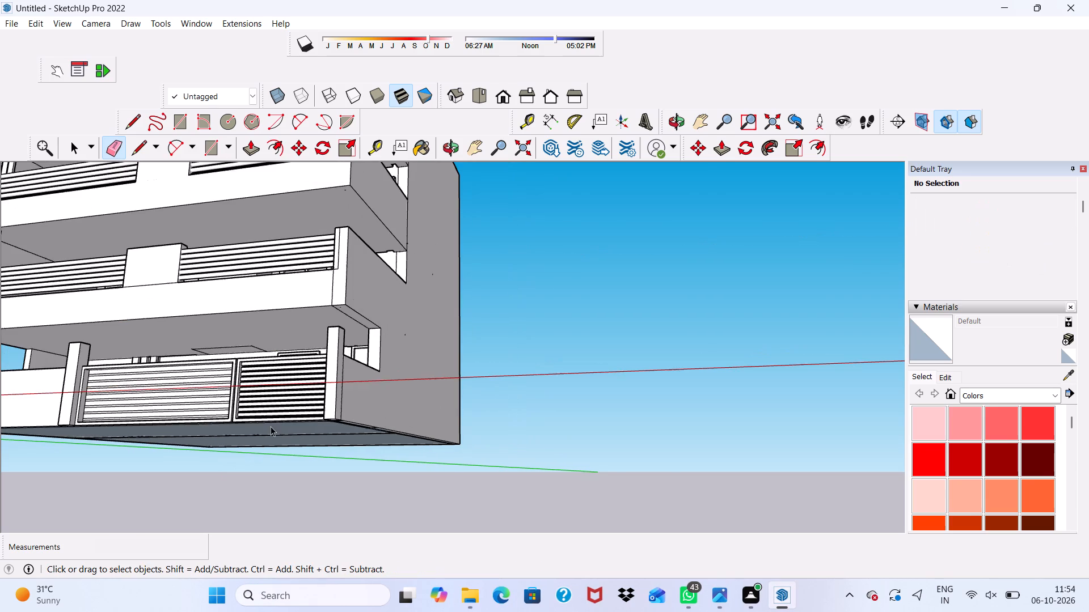
Delete the narrow gap face between the top two horizontal strips of the wall panel.
scroll(204, 390, down, 1)
middle_drag(196, 376, 352, 465)
scroll(275, 447, up, 4)
scroll(294, 517, up, 4)
scroll(310, 484, down, 1)
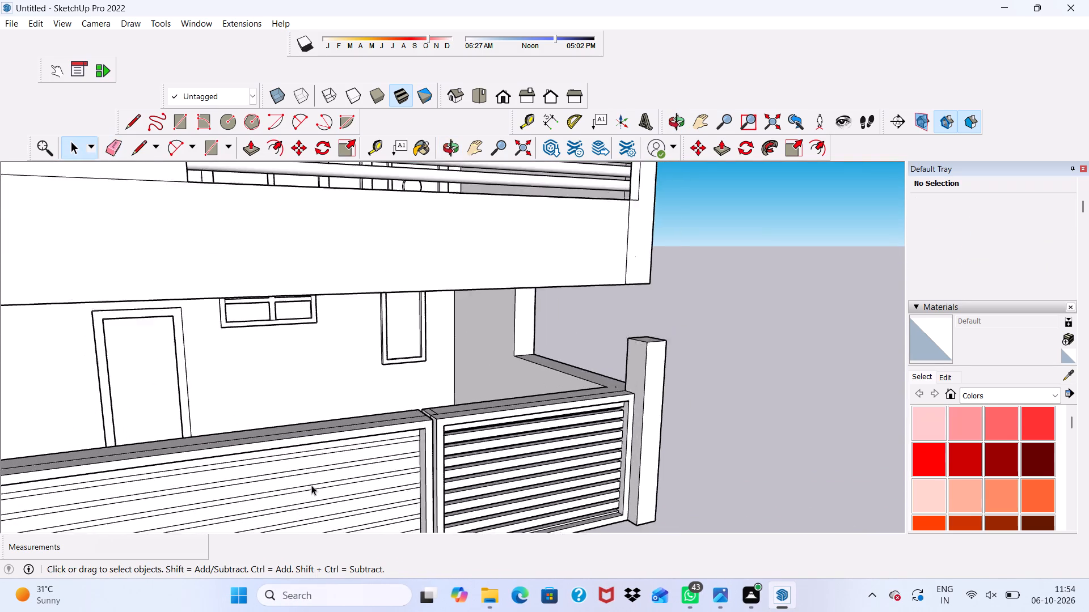
scroll(311, 485, down, 1)
middle_drag(311, 485, 223, 396)
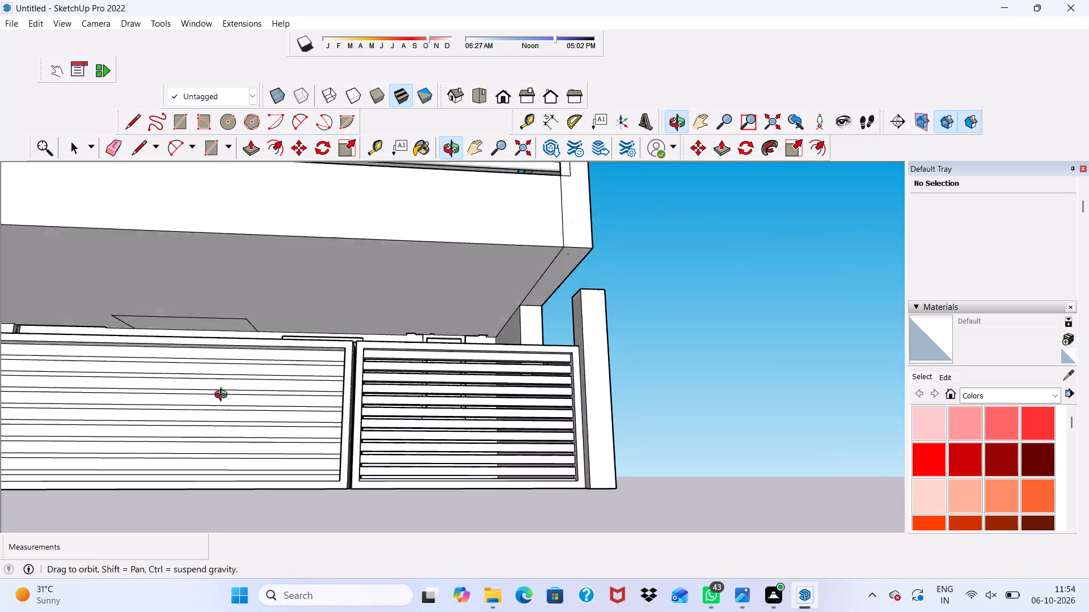
middle_drag(223, 396, 218, 398)
scroll(195, 365, up, 12)
scroll(192, 365, down, 3)
scroll(186, 382, up, 2)
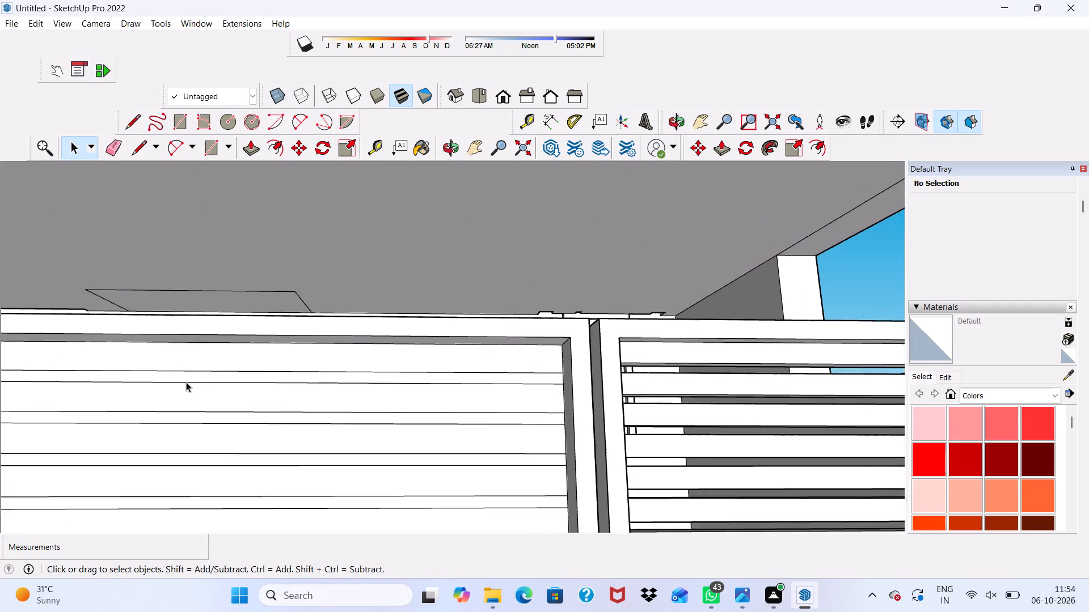
scroll(186, 382, up, 6)
click(179, 373)
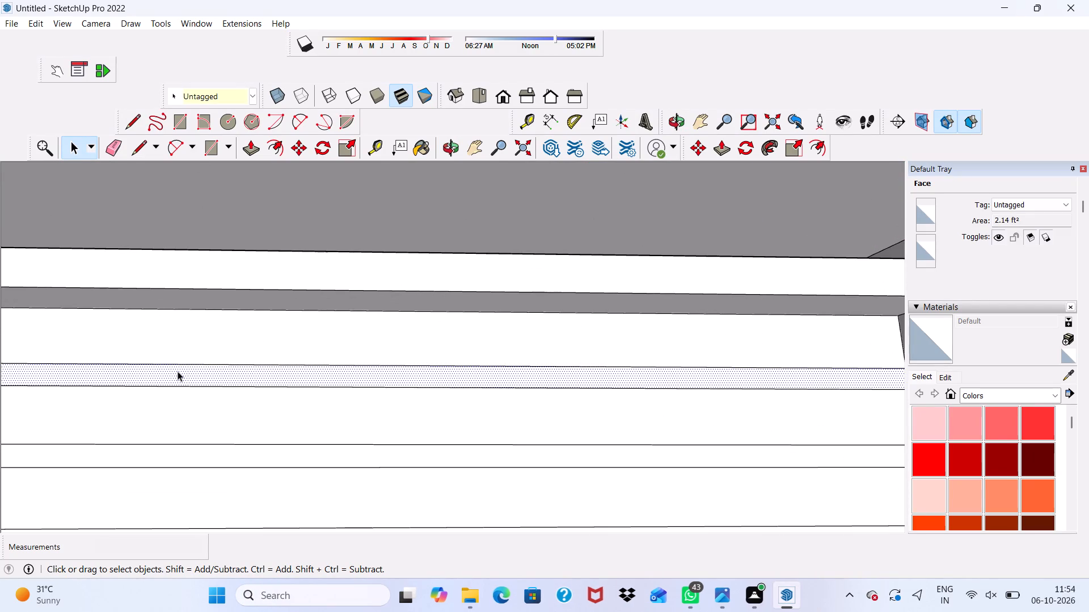
key(Delete)
scroll(240, 359, down, 4)
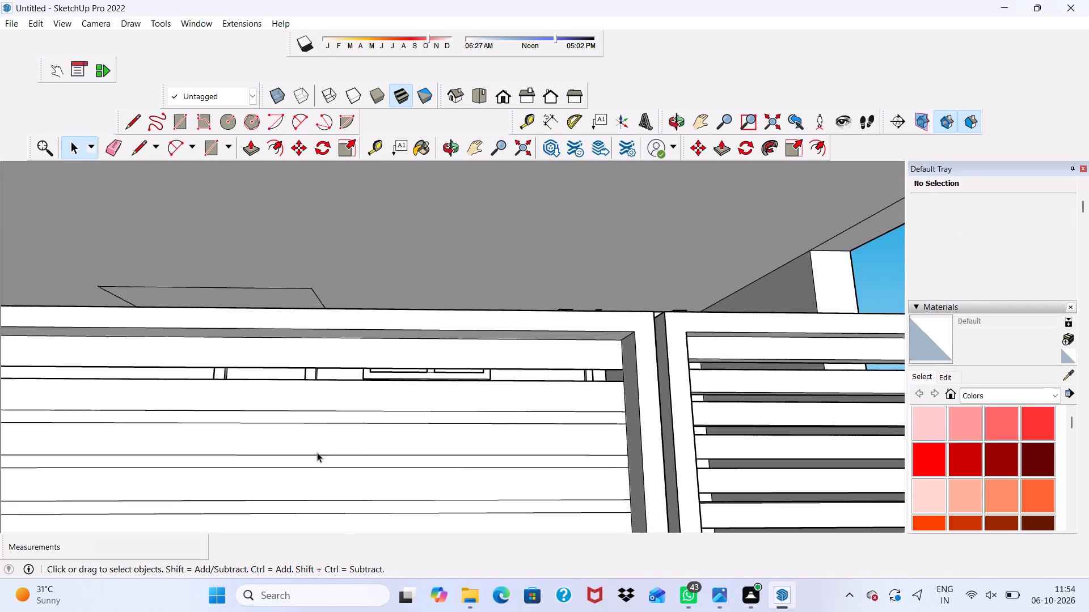
Delete the second, third and fourth narrow gap faces from the top of the wall panel, between its horizontal strips.
scroll(311, 448, up, 10)
click(307, 389)
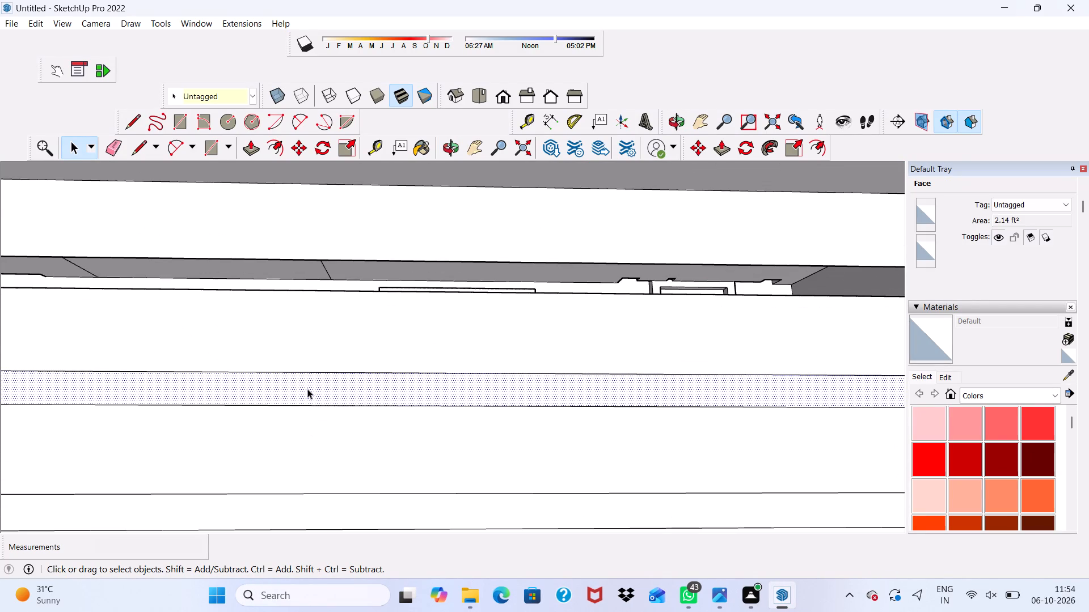
key(Delete)
scroll(323, 347, down, 7)
scroll(388, 441, down, 1)
scroll(366, 509, up, 4)
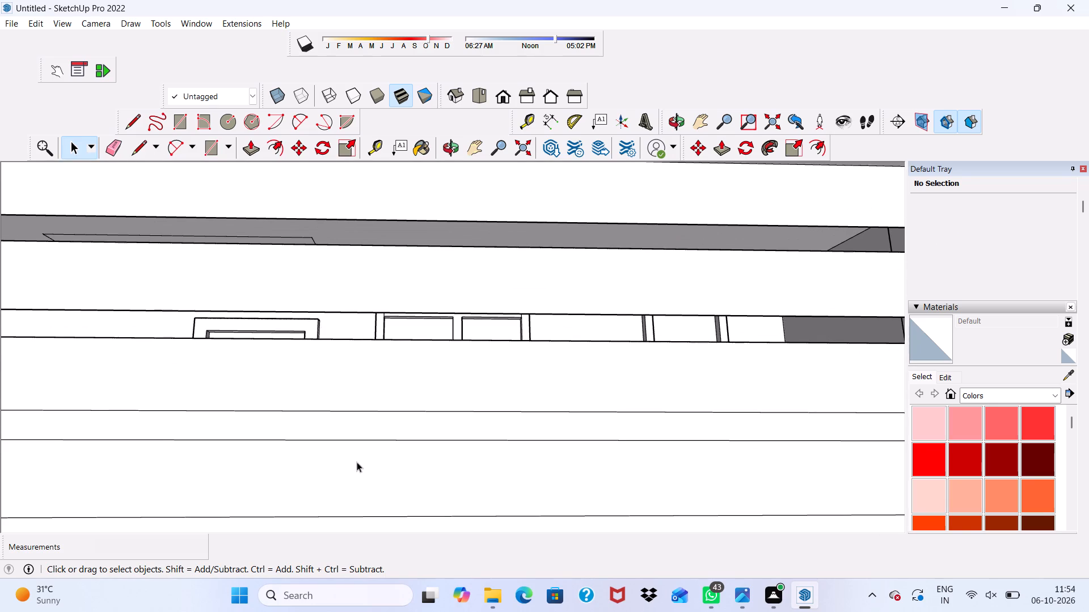
click(360, 424)
key(Delete)
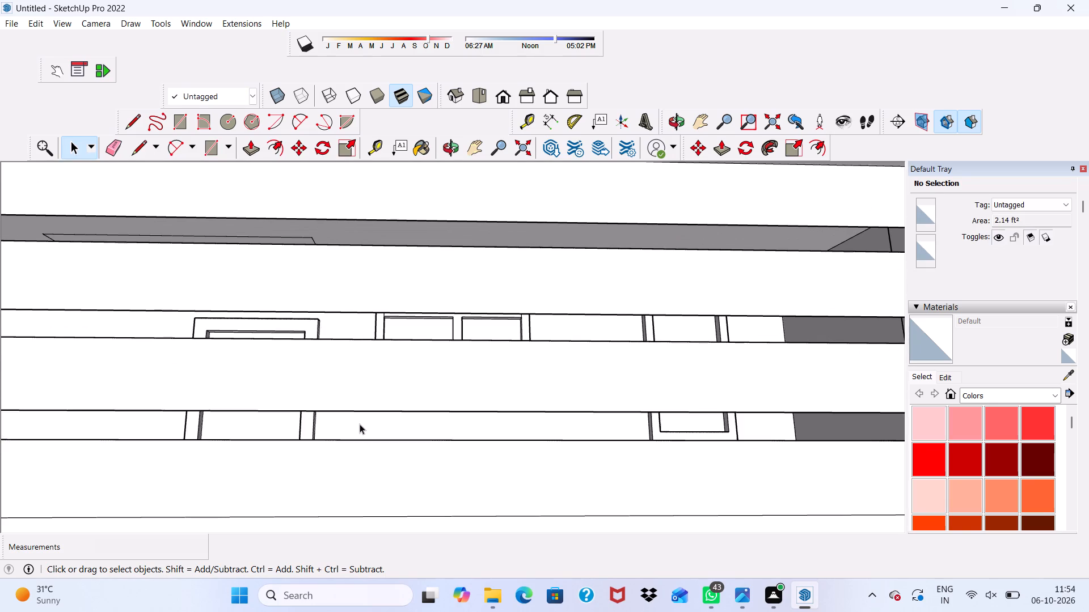
scroll(378, 359, down, 3)
scroll(369, 403, up, 1)
scroll(374, 419, down, 3)
scroll(311, 493, up, 5)
click(298, 459)
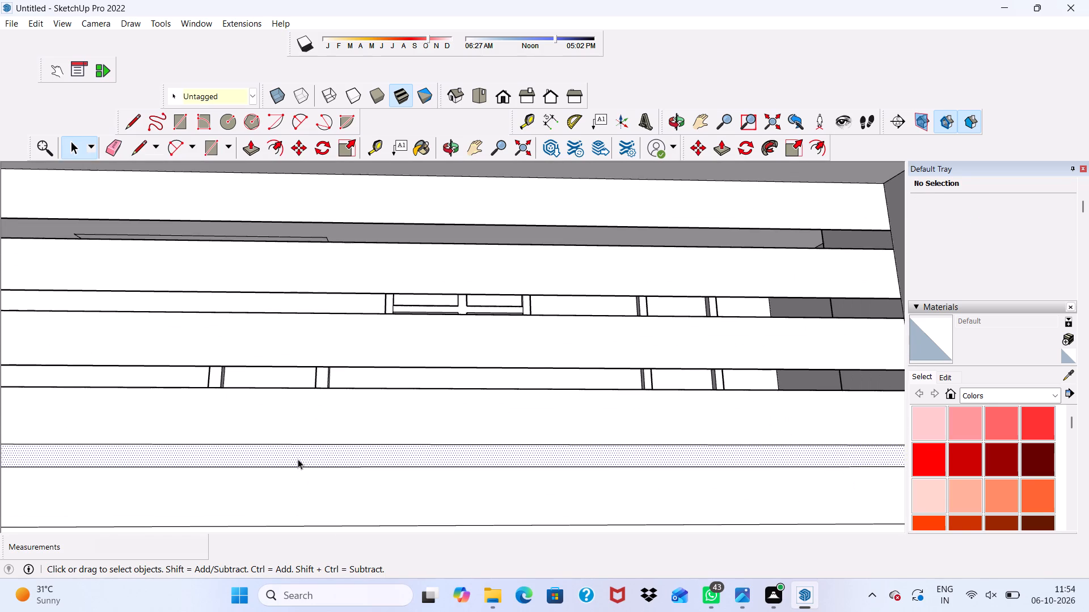
key(Delete)
Delete the fifth and sixth narrow gap faces from the top of the wall panel.
scroll(299, 453, down, 10)
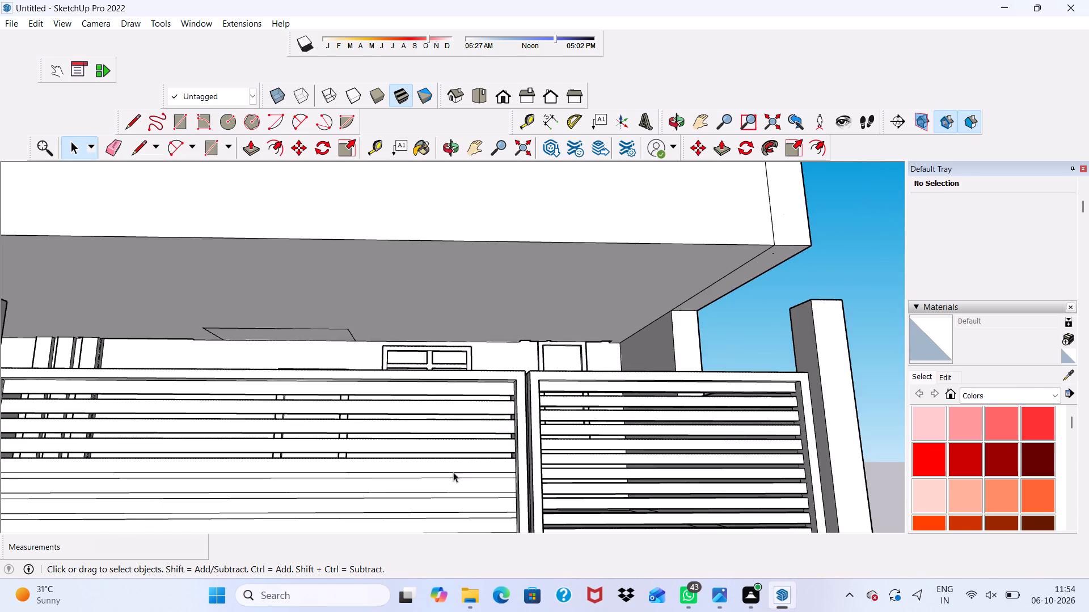
scroll(374, 483, up, 10)
click(358, 473)
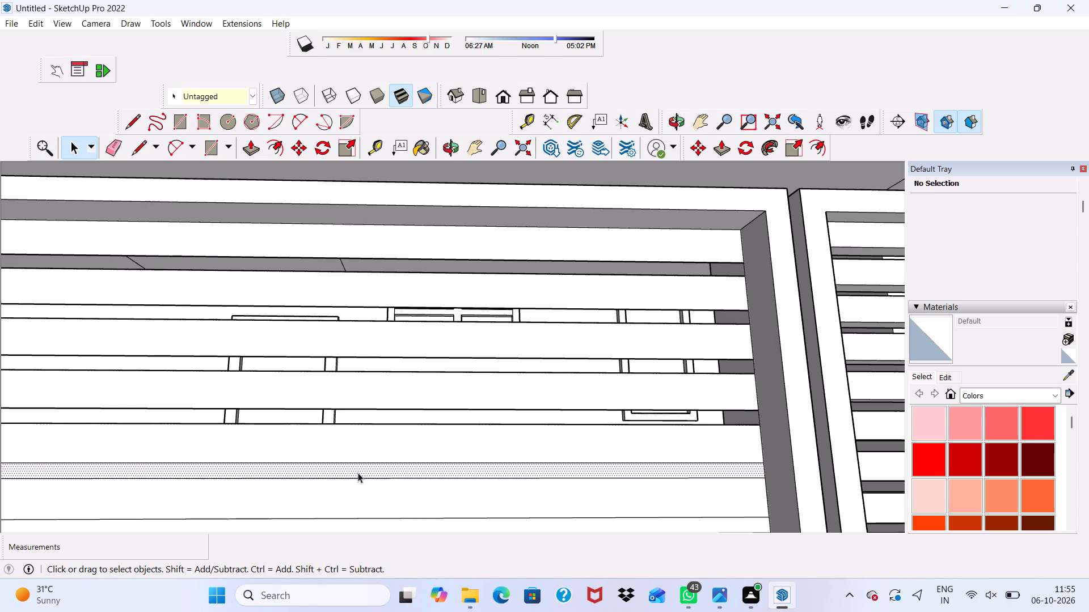
key(Delete)
scroll(358, 473, down, 2)
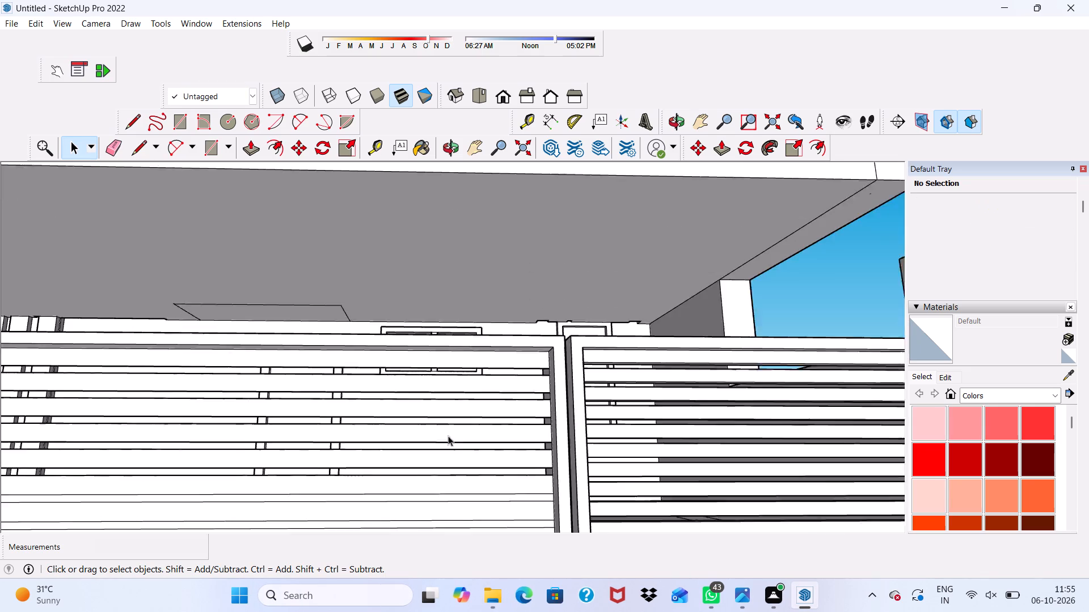
scroll(448, 436, down, 5)
scroll(202, 443, up, 14)
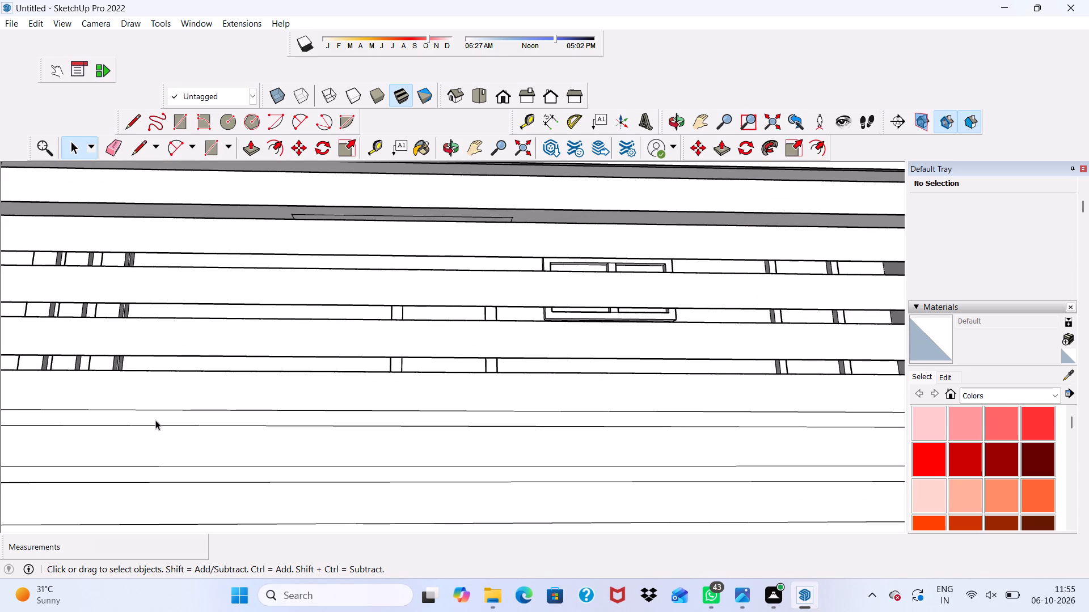
click(155, 419)
key(Delete)
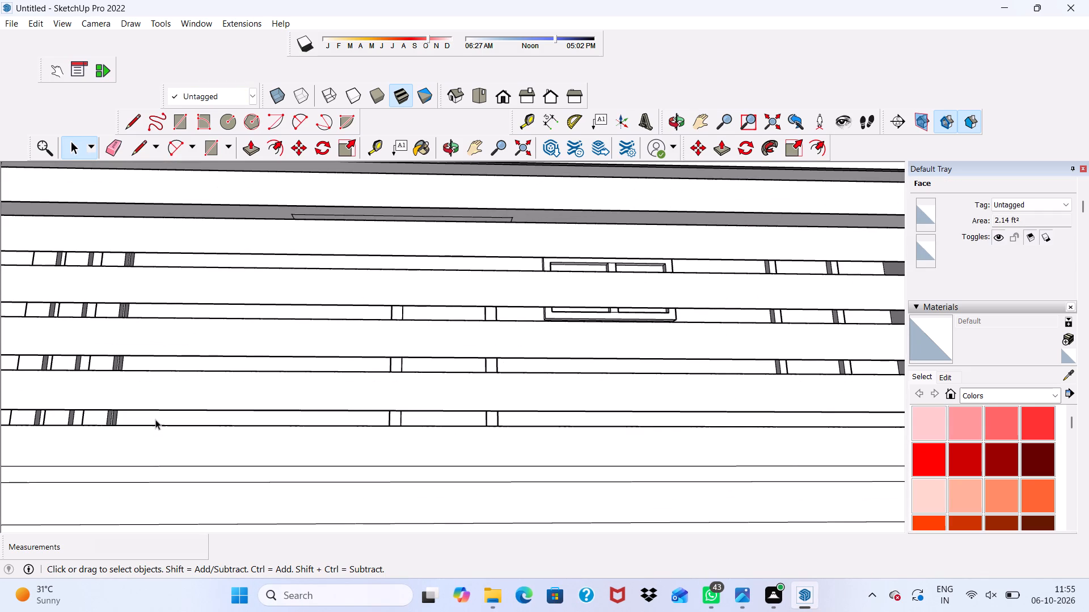
Delete the last two narrow gap faces of the wall panel, down to the narrower bottom strip.
scroll(158, 418, down, 4)
scroll(191, 445, up, 9)
click(187, 450)
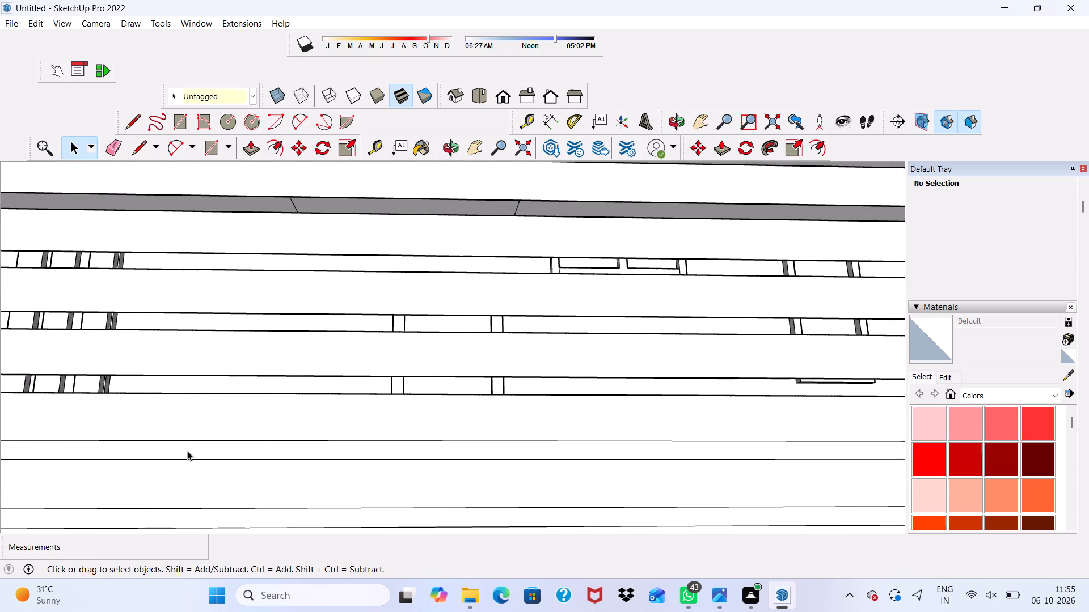
key(Delete)
scroll(187, 450, up, 1)
scroll(160, 343, down, 2)
scroll(179, 355, up, 1)
scroll(204, 356, down, 2)
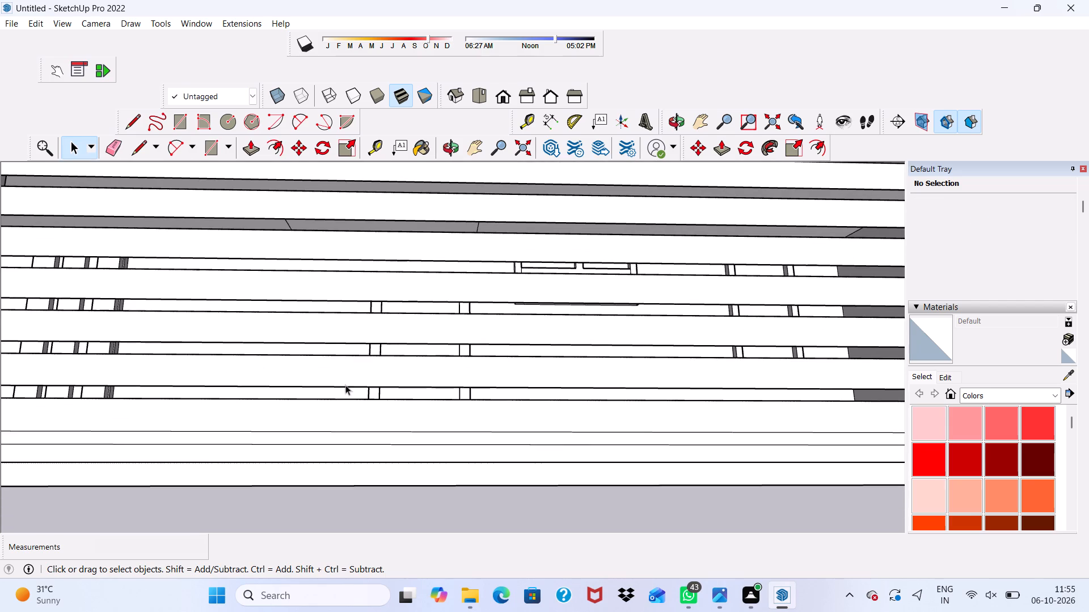
scroll(204, 443, up, 11)
click(202, 432)
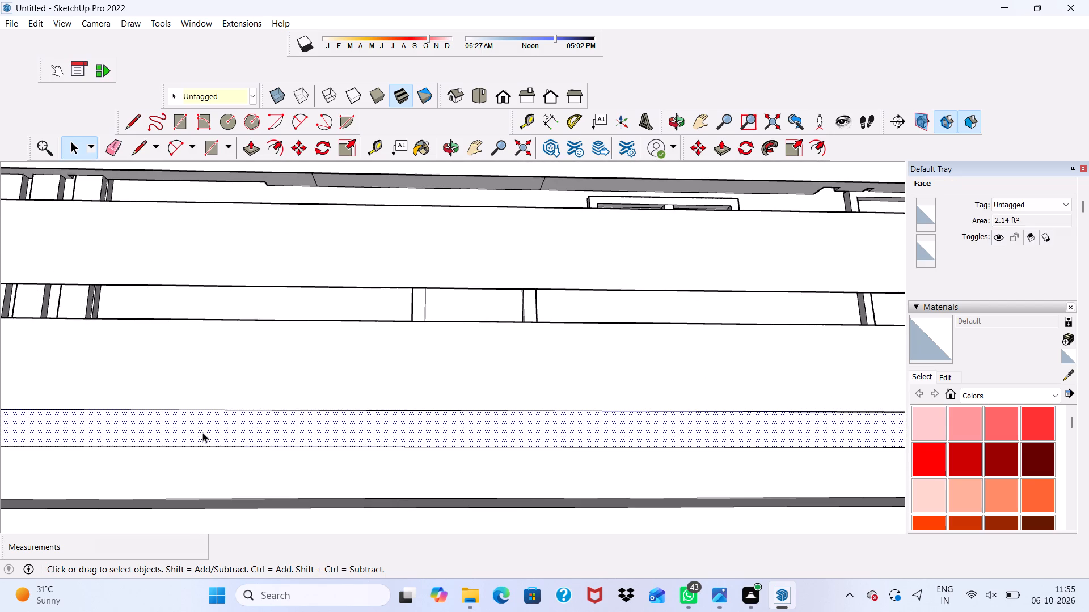
key(Delete)
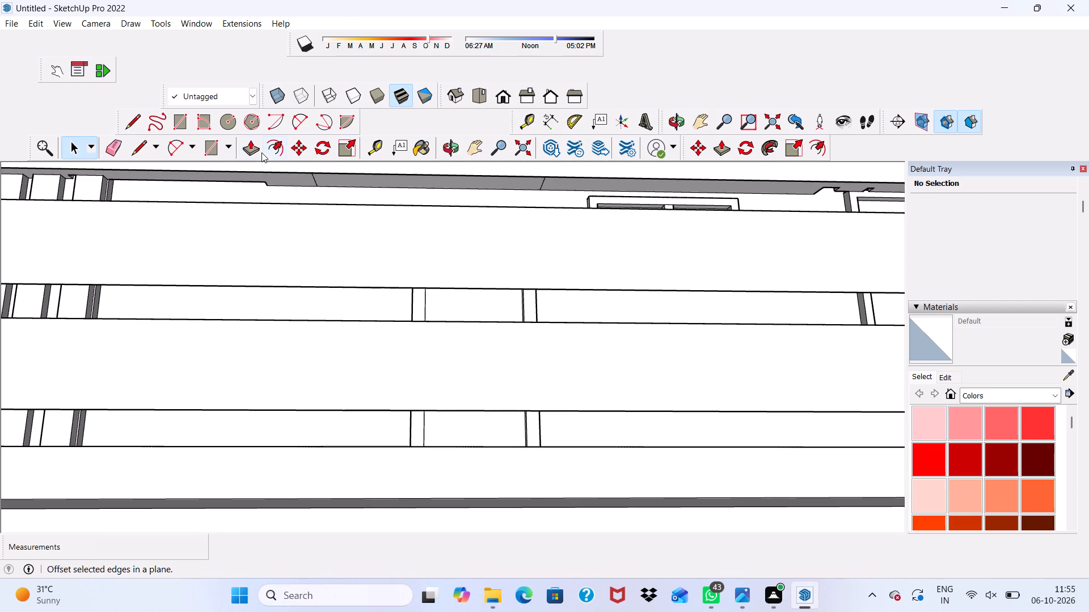
Push/Pull the topmost horizontal strip of the wall panel outward by 3".
click(246, 141)
scroll(301, 287, down, 9)
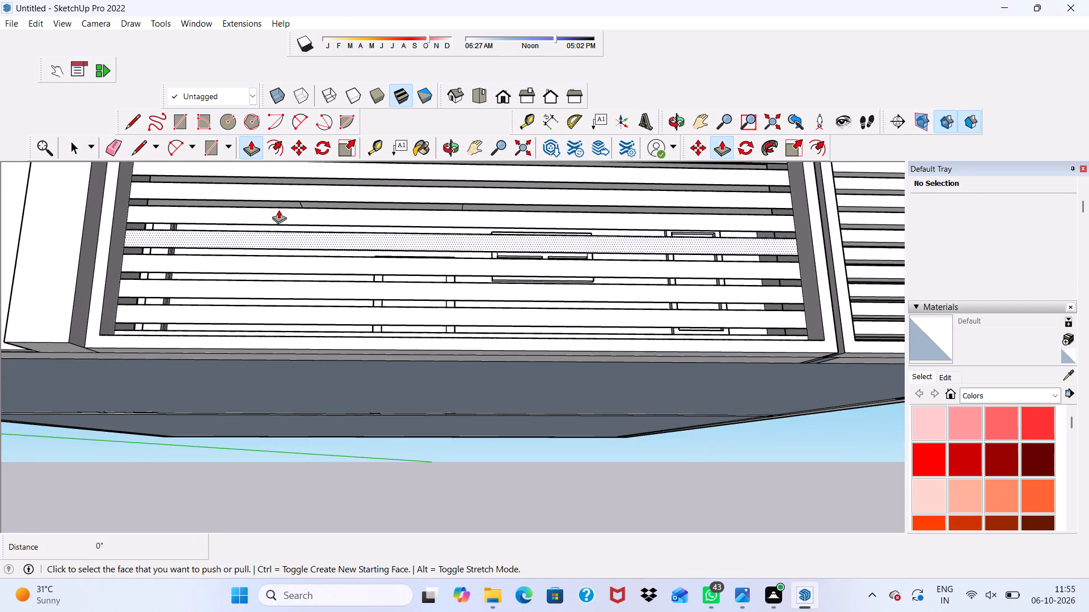
scroll(248, 270, down, 7)
scroll(259, 179, up, 6)
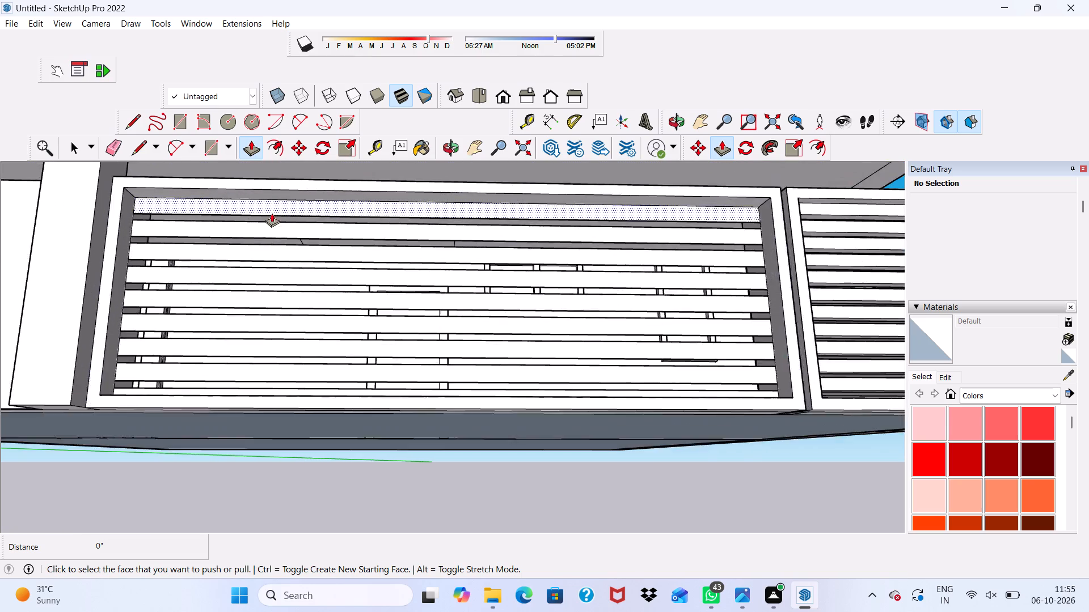
scroll(272, 213, up, 6)
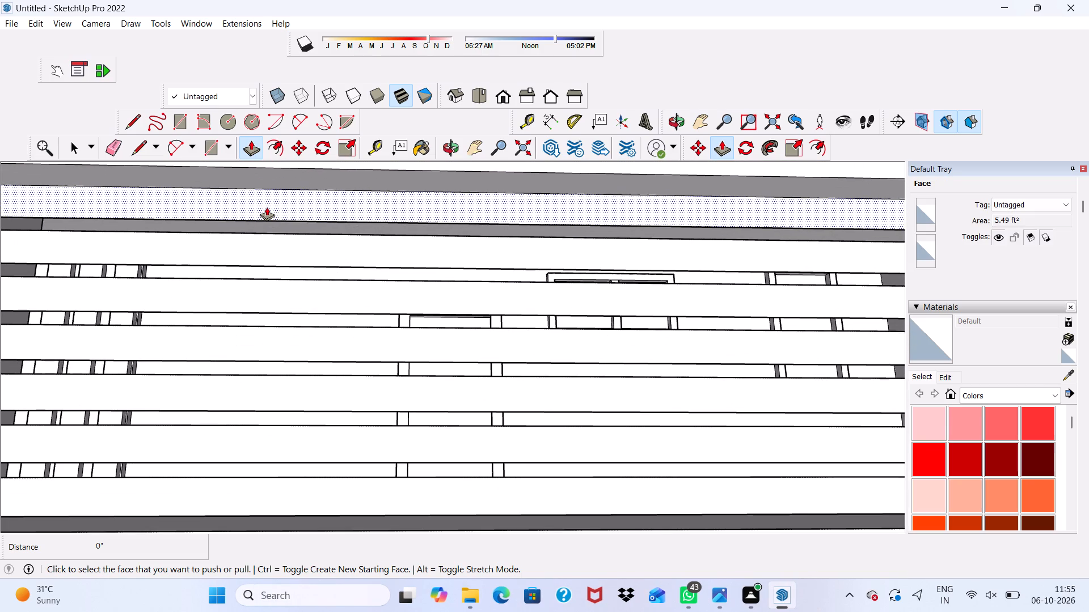
scroll(245, 195, up, 3)
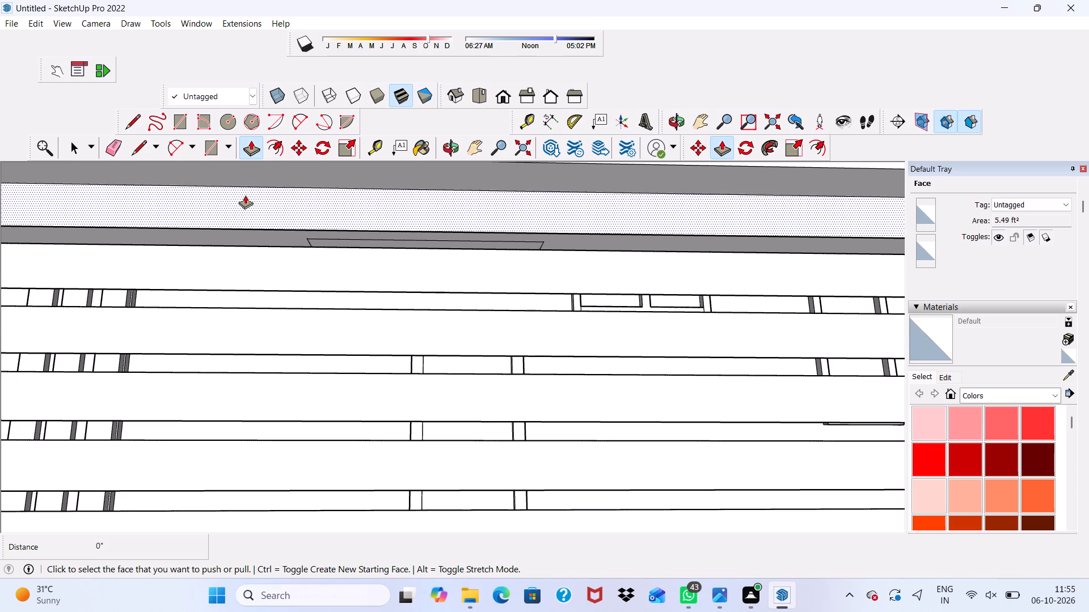
scroll(245, 195, down, 1)
click(247, 195)
scroll(247, 195, down, 2)
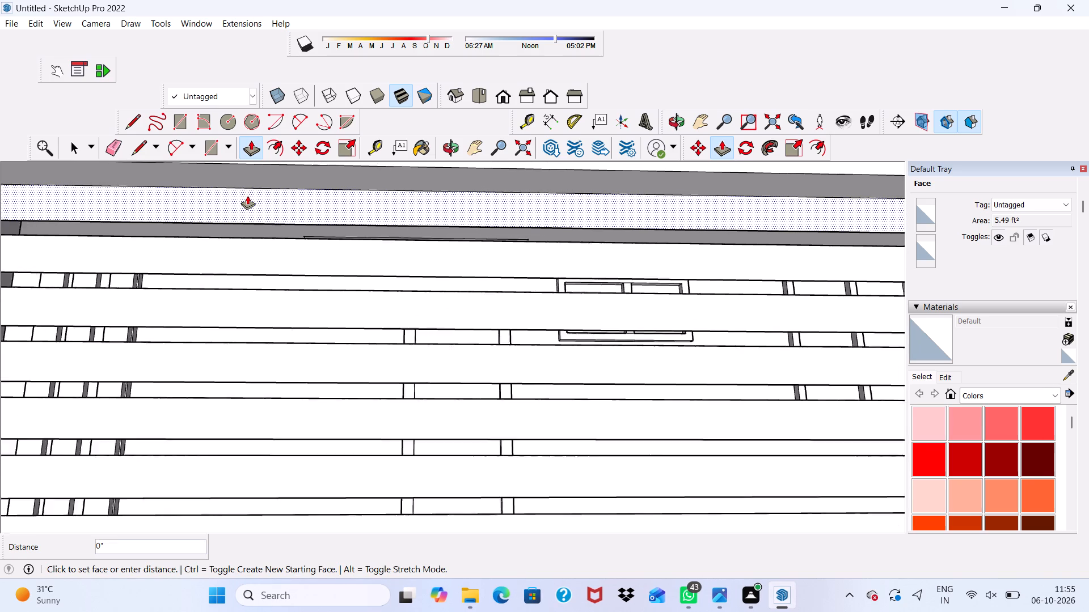
scroll(247, 195, down, 2)
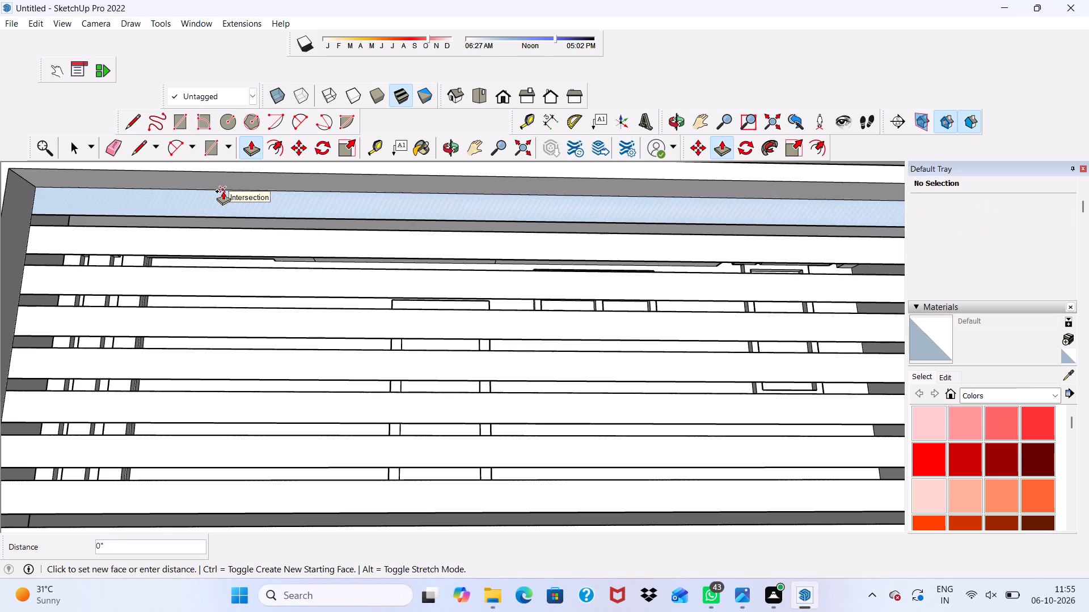
text(3")
key(Return)
Push/Pull the second strip from the top outward 3", flush with the top strip's front face.
scroll(251, 269, up, 4)
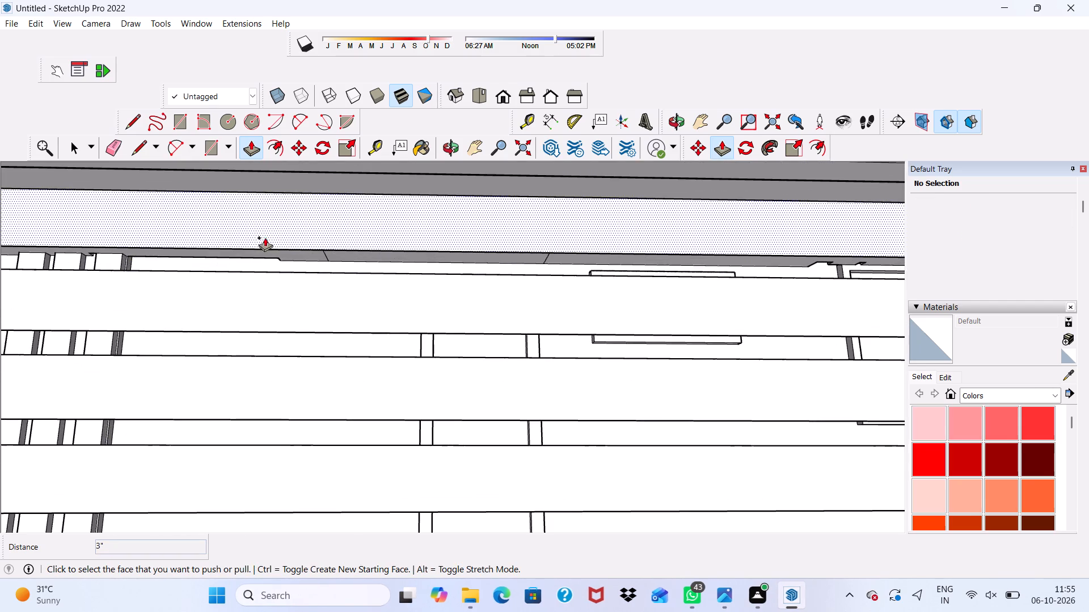
scroll(259, 235, up, 1)
scroll(259, 235, down, 6)
scroll(263, 239, up, 2)
scroll(299, 257, down, 3)
click(305, 241)
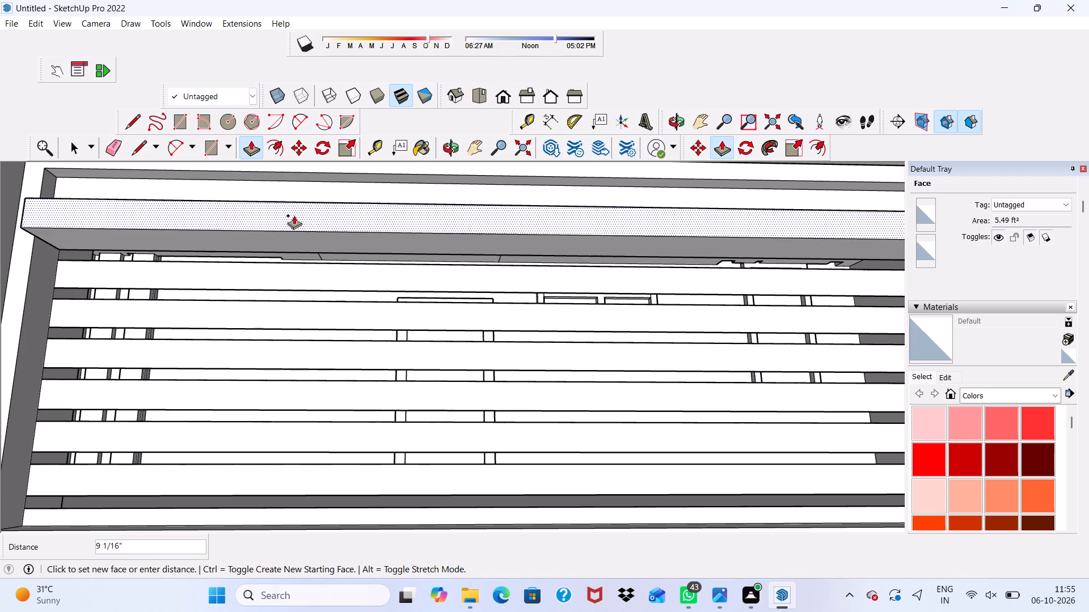
middle_drag(293, 198, 289, 258)
scroll(289, 258, down, 1)
scroll(217, 159, up, 5)
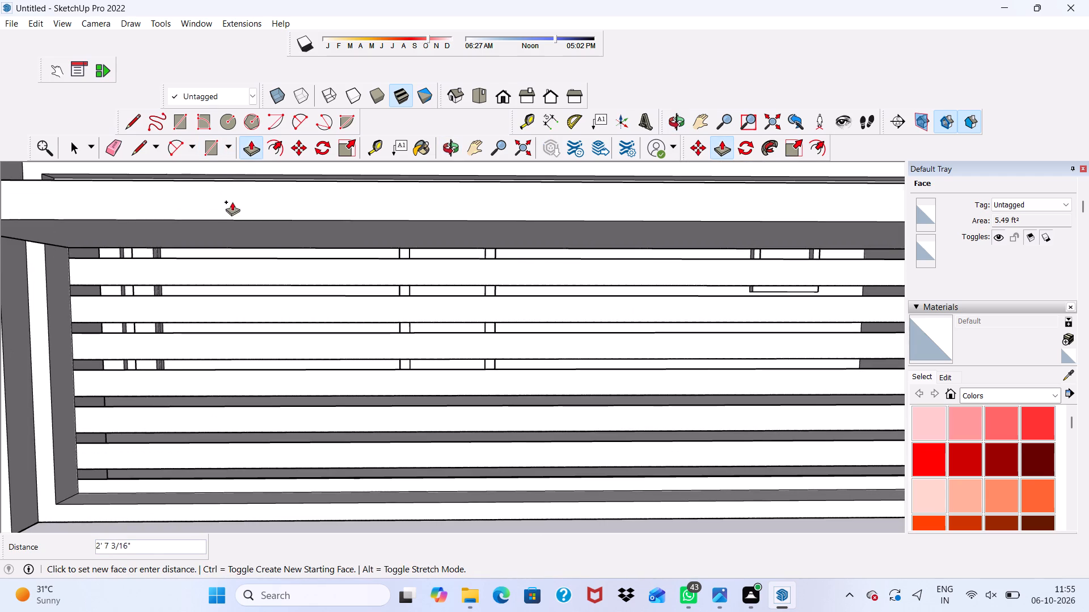
scroll(222, 190, up, 3)
scroll(218, 185, down, 3)
middle_drag(231, 203, 223, 277)
scroll(210, 232, up, 4)
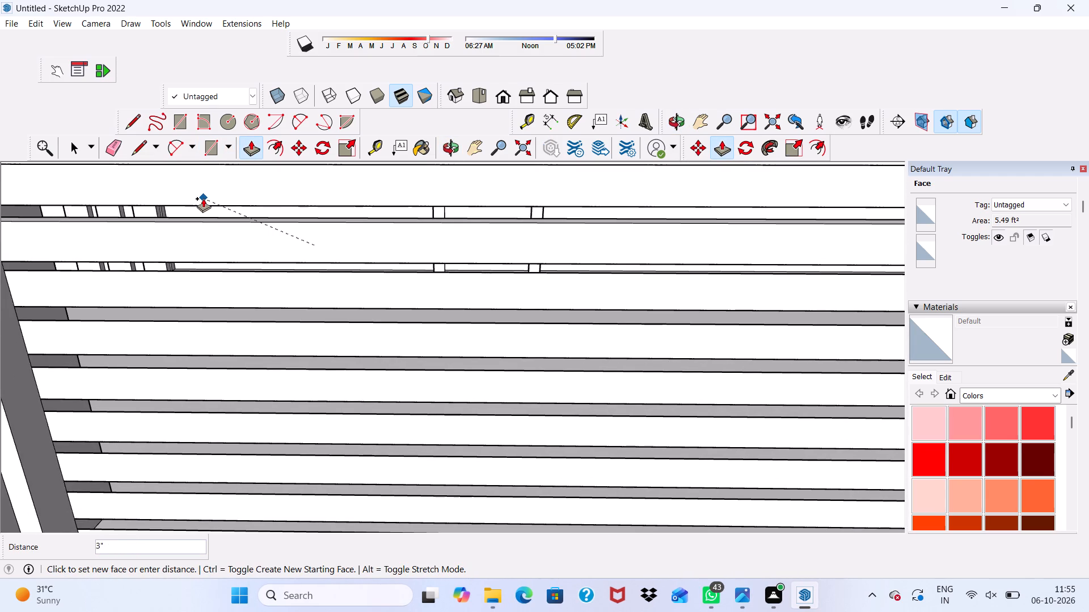
click(203, 198)
Push/Pull the third, fourth and fifth strips outward 3" each, aligning them with the strips already extruded above.
click(223, 287)
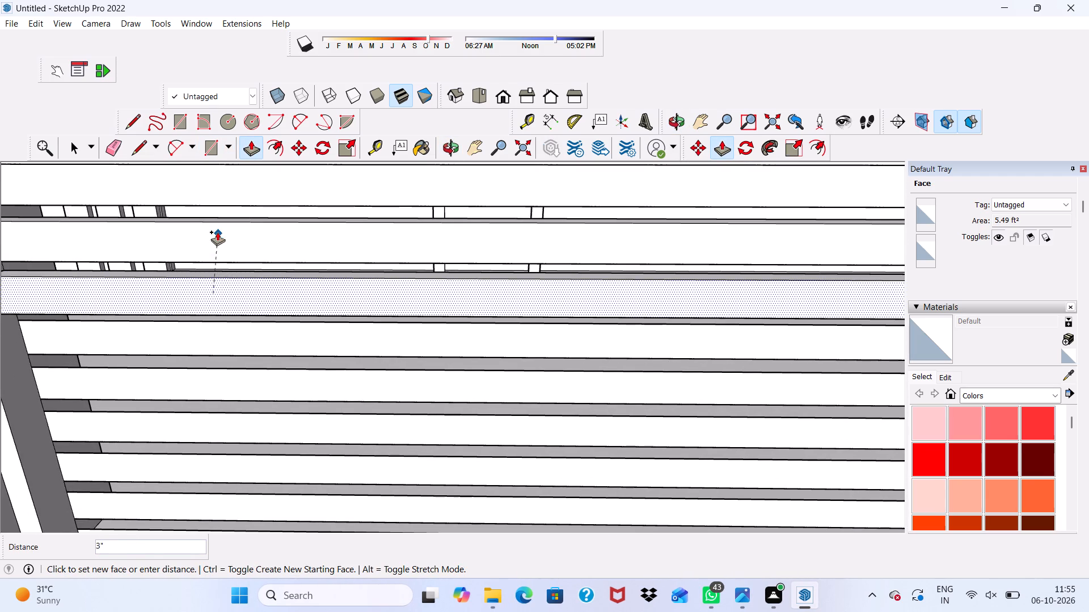
click(217, 232)
click(221, 329)
click(213, 297)
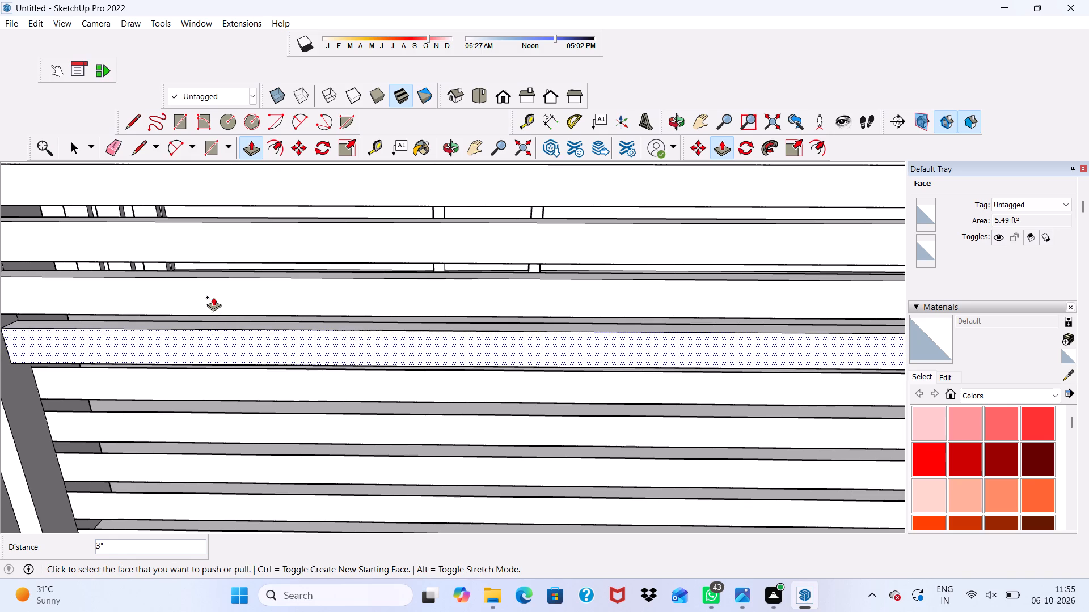
click(108, 375)
click(65, 322)
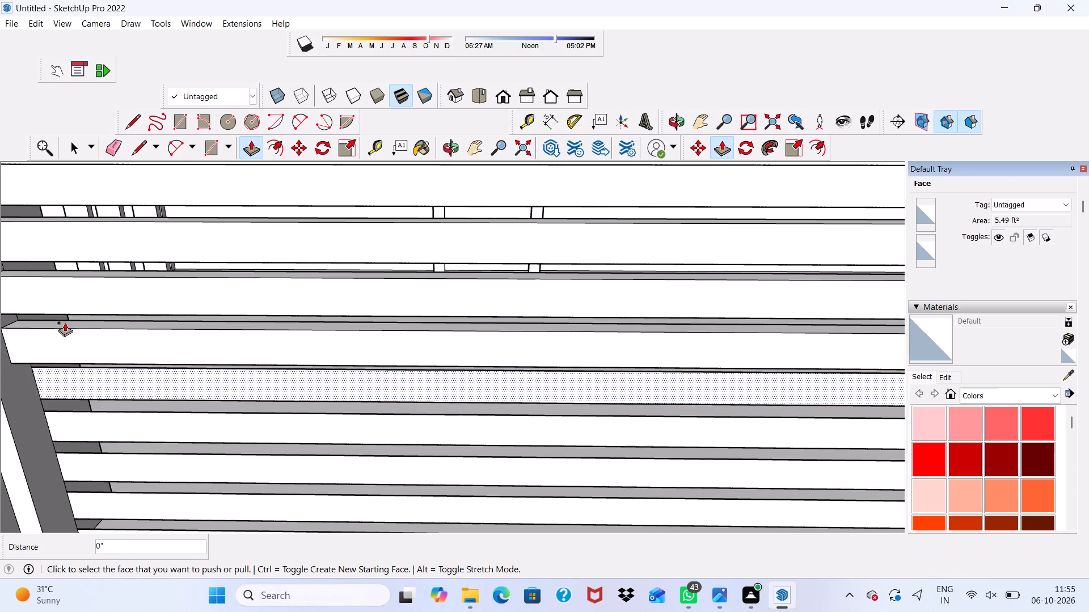
click(61, 384)
scroll(50, 349, up, 1)
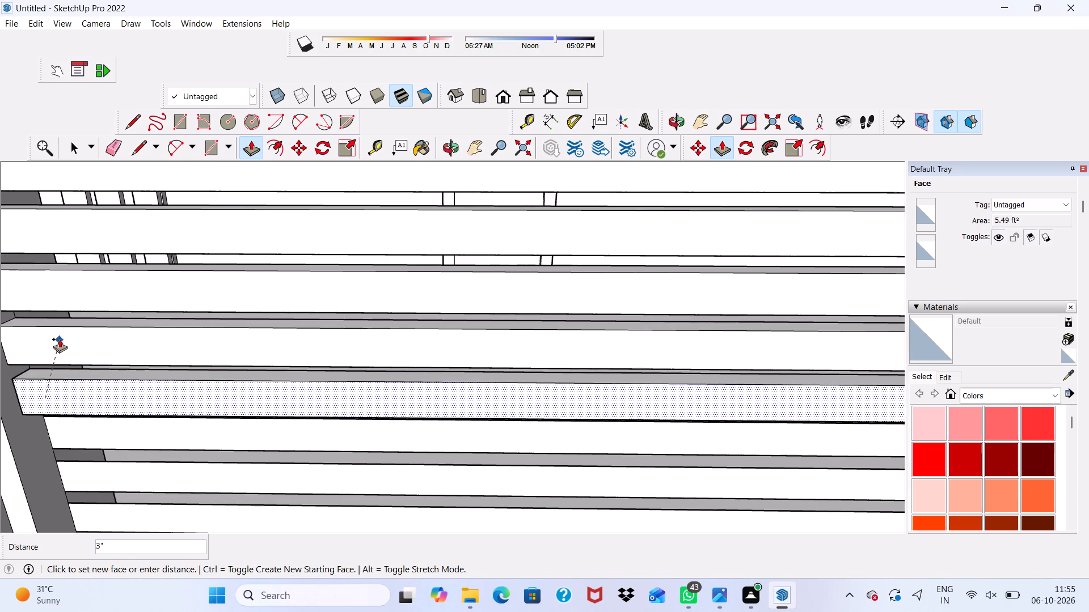
click(52, 322)
scroll(23, 414, up, 2)
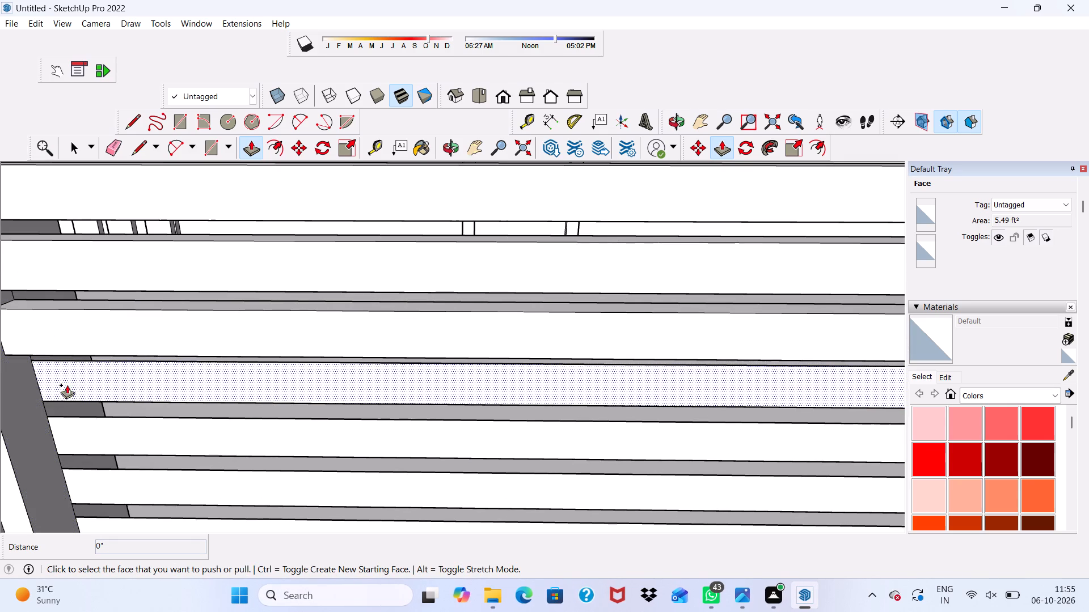
click(72, 375)
scroll(28, 339, up, 1)
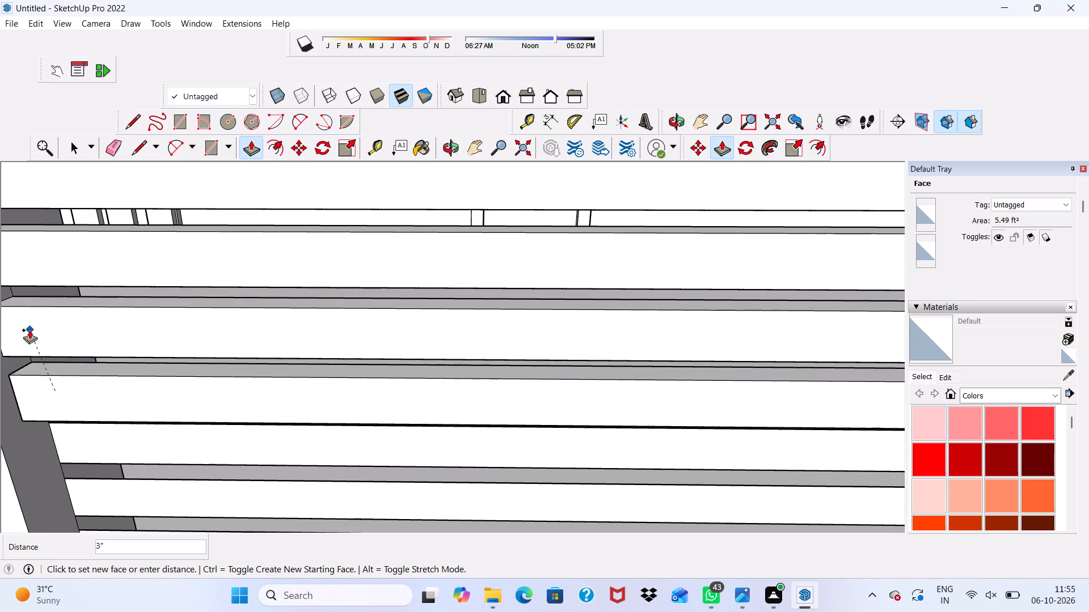
click(34, 347)
Push/Pull the sixth and seventh strips from the top outward 3" each, flush with the strips above.
scroll(69, 376, down, 3)
click(120, 424)
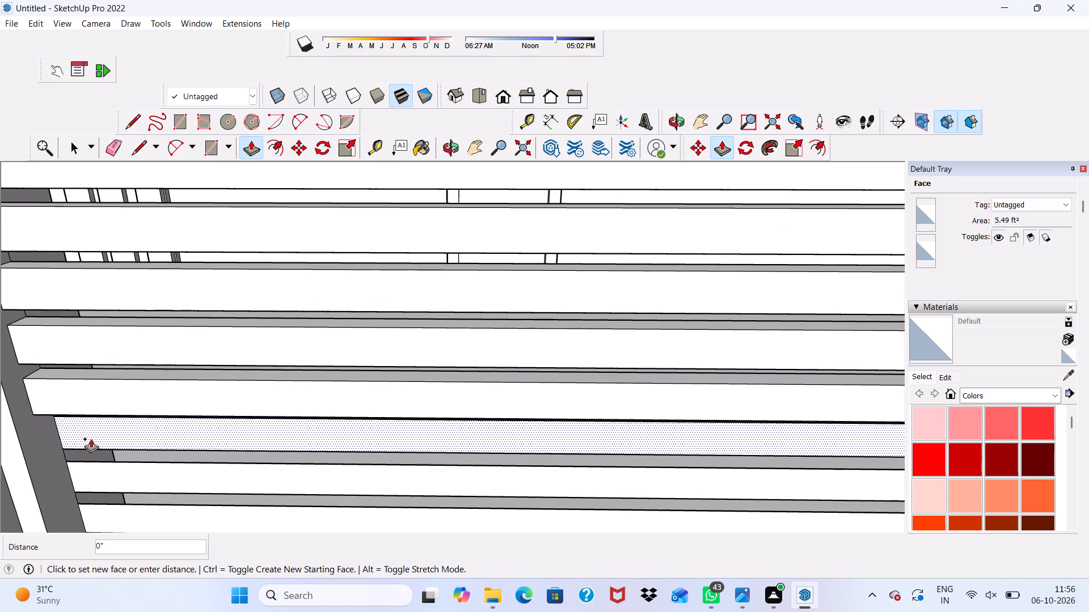
click(67, 410)
click(104, 471)
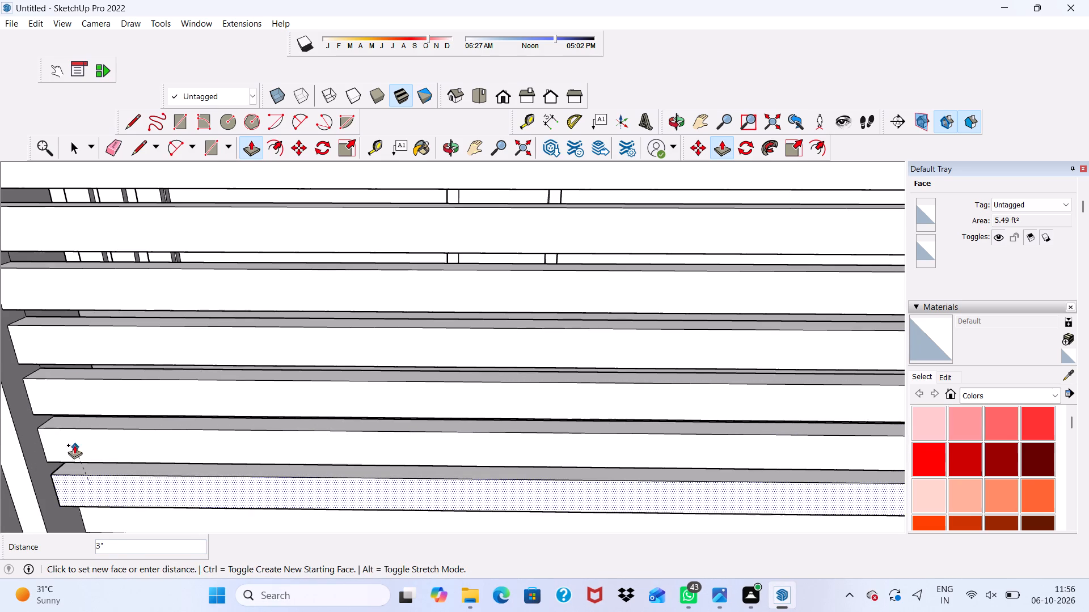
click(74, 443)
Push/Pull the eighth strip and the narrower bottom strip outward 3" each, matching the front face of the strips above.
scroll(73, 404, down, 5)
middle_drag(156, 395, 127, 318)
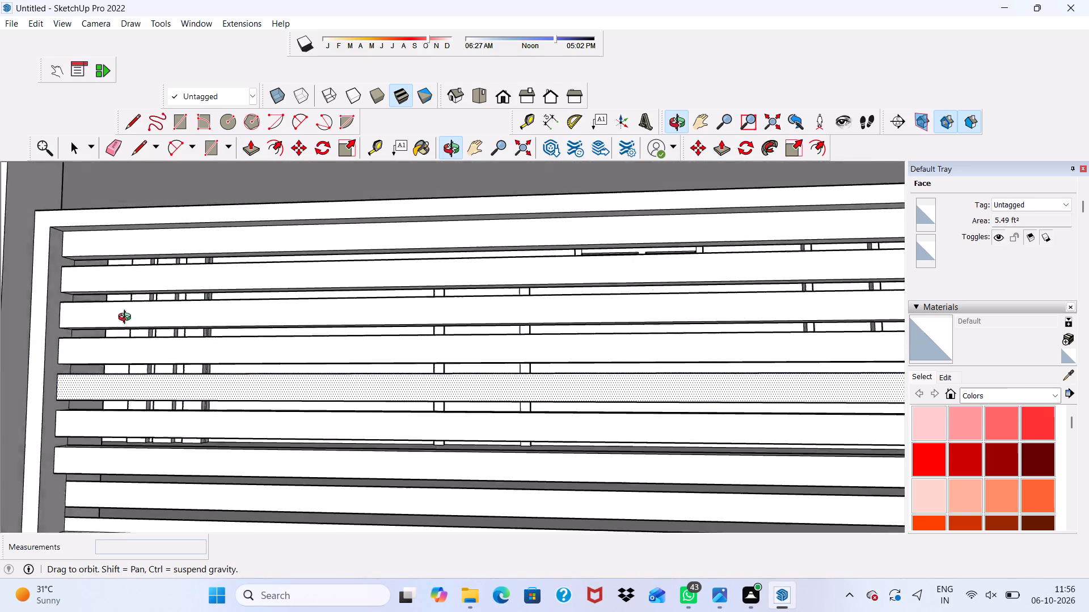
middle_drag(127, 318, 120, 346)
scroll(128, 447, down, 5)
scroll(136, 469, up, 5)
click(135, 464)
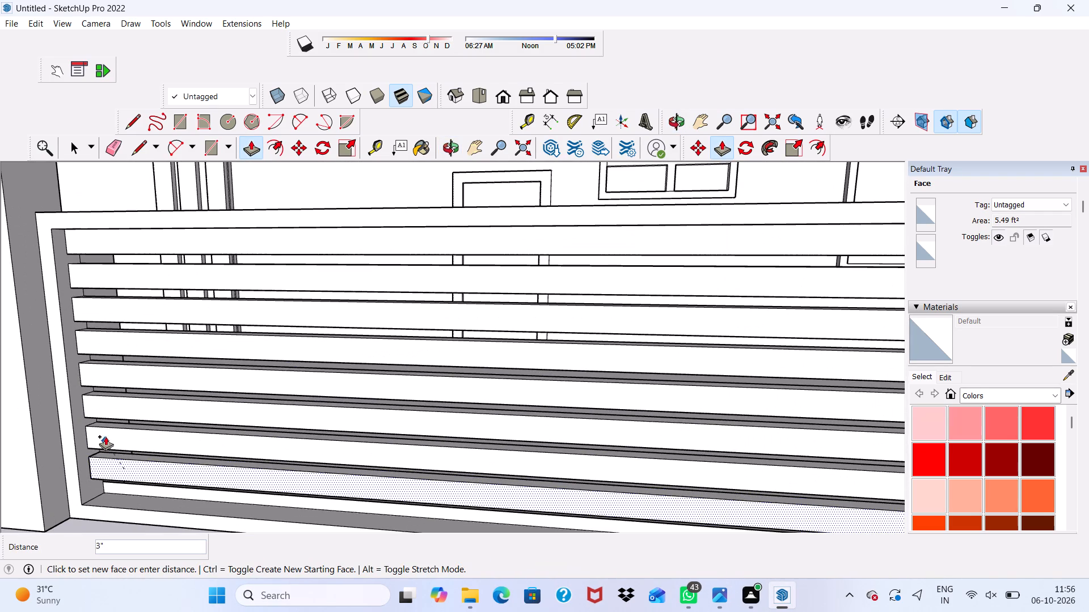
click(104, 435)
scroll(150, 516, up, 9)
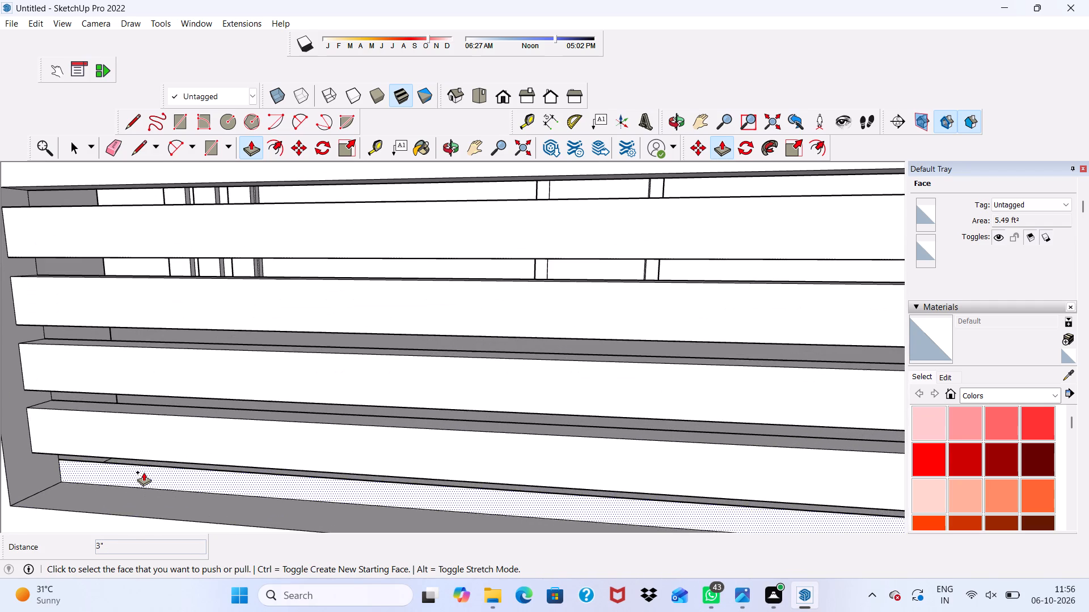
click(143, 472)
click(47, 440)
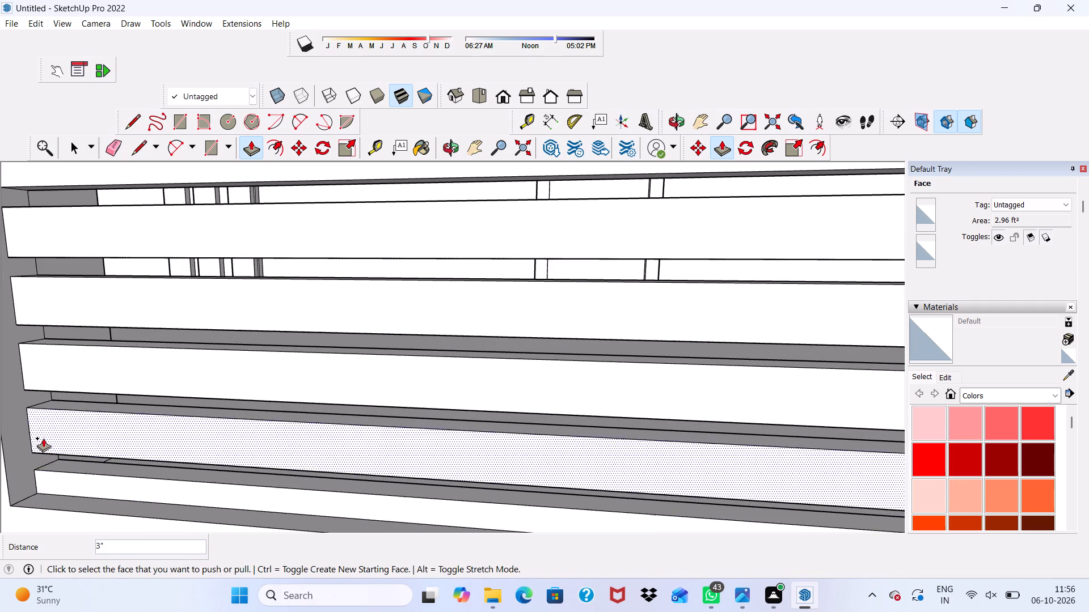
Examine the finished strips and gaps of both louvre panels from close up and across the whole front boundary.
scroll(33, 436, down, 6)
middle_drag(83, 432, 19, 398)
scroll(42, 367, down, 4)
scroll(120, 397, up, 1)
scroll(171, 397, down, 3)
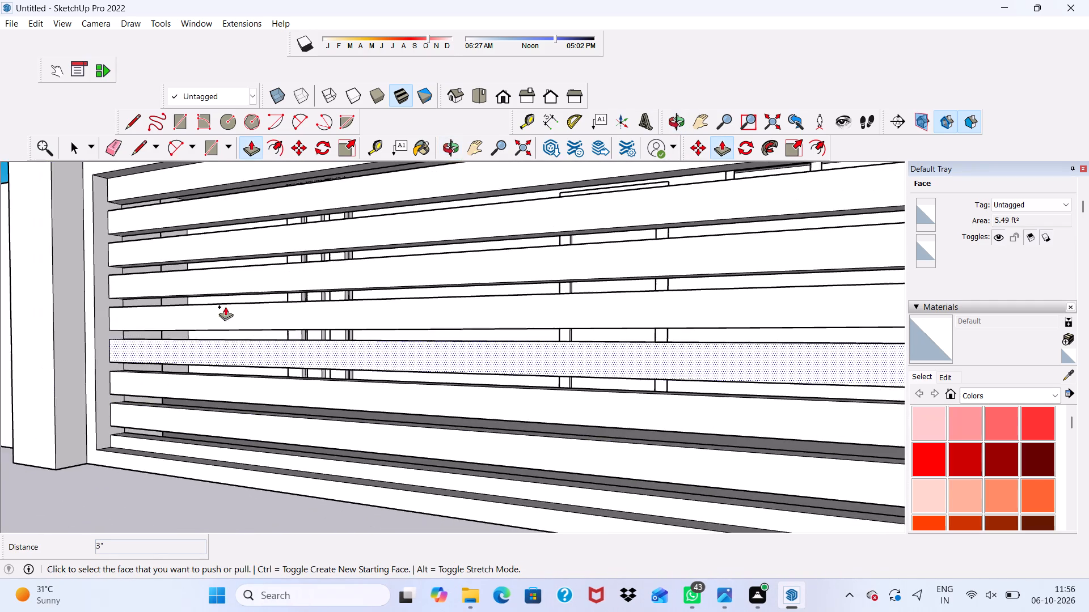
scroll(225, 307, down, 4)
scroll(216, 314, up, 1)
scroll(209, 314, down, 3)
middle_drag(202, 327, 323, 324)
middle_click(320, 325)
middle_click(319, 326)
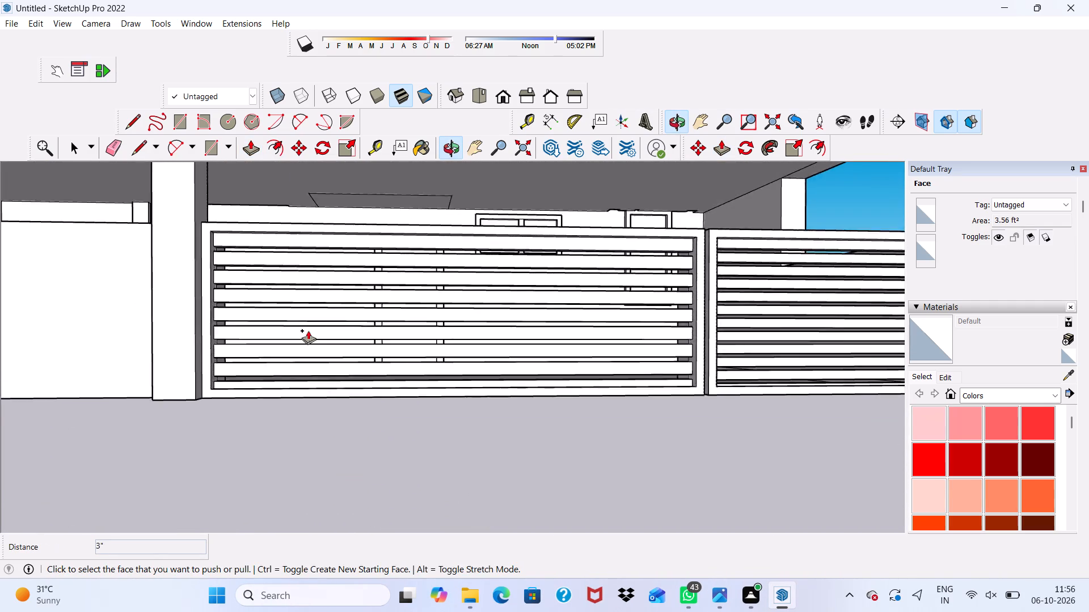
key(space)
scroll(308, 292, down, 7)
middle_drag(402, 284, 339, 343)
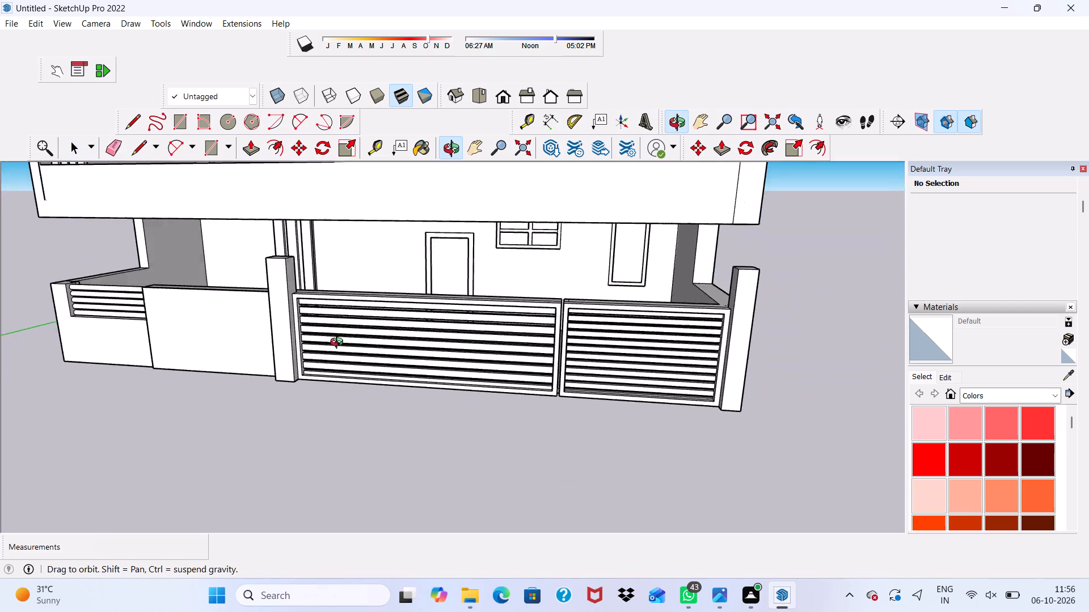
middle_drag(339, 343, 380, 291)
scroll(381, 294, up, 1)
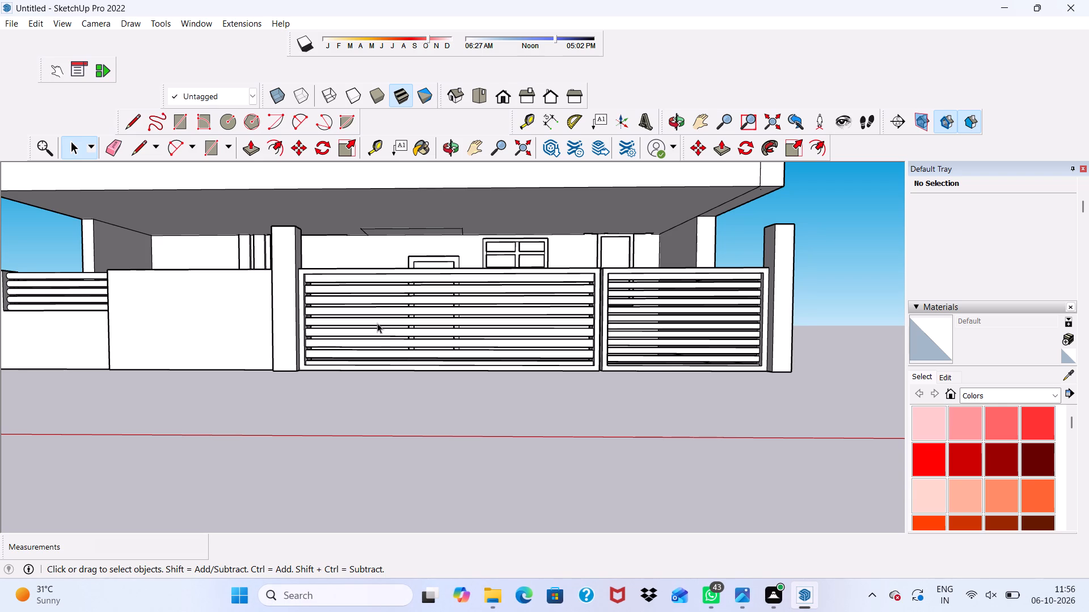
scroll(344, 348, down, 2)
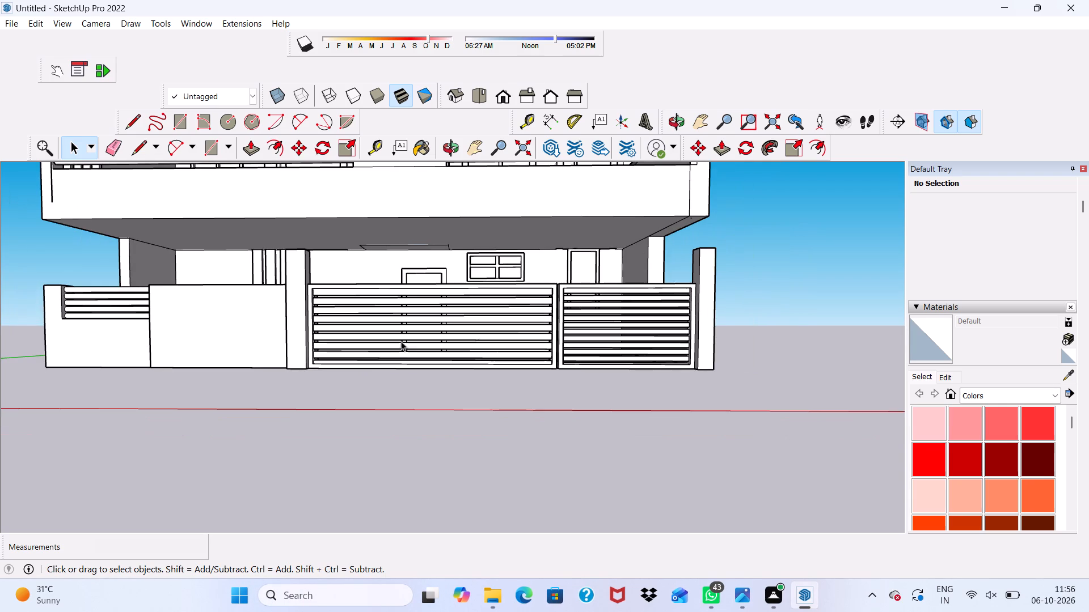
scroll(564, 317, up, 3)
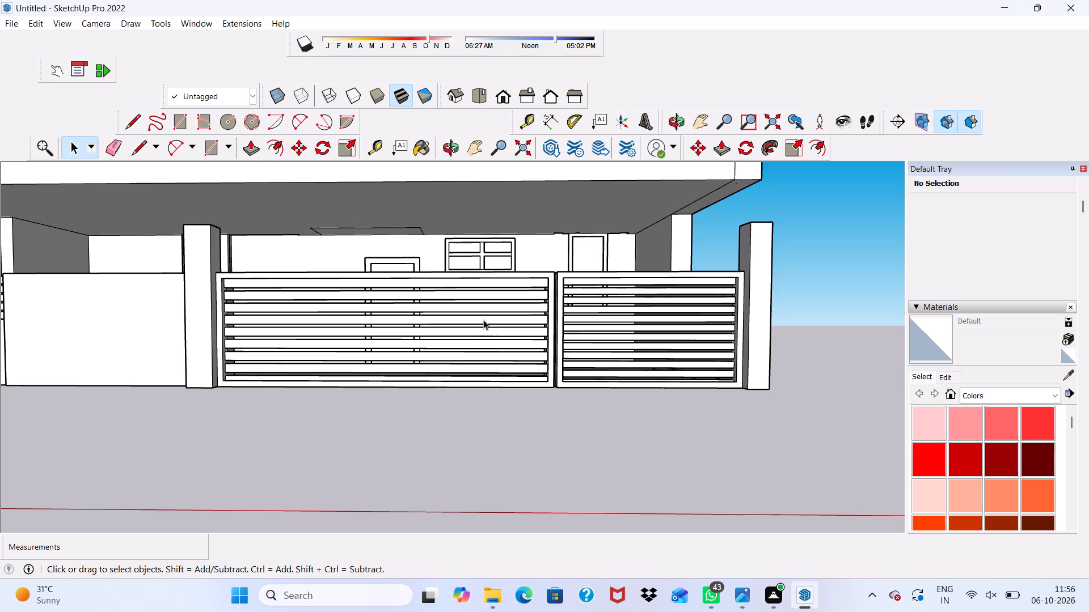
Draw a vertical handle rectangle about 2 11/16" by 2' 8" across the wider louvre panel's strips, near its edge beside the narrower panel.
click(183, 113)
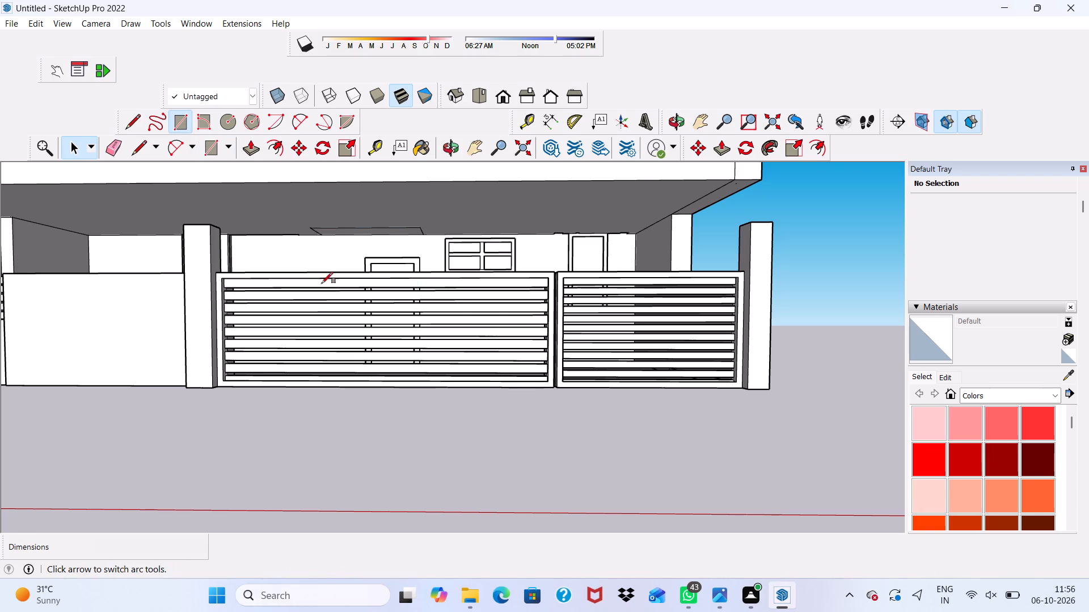
scroll(556, 348, up, 6)
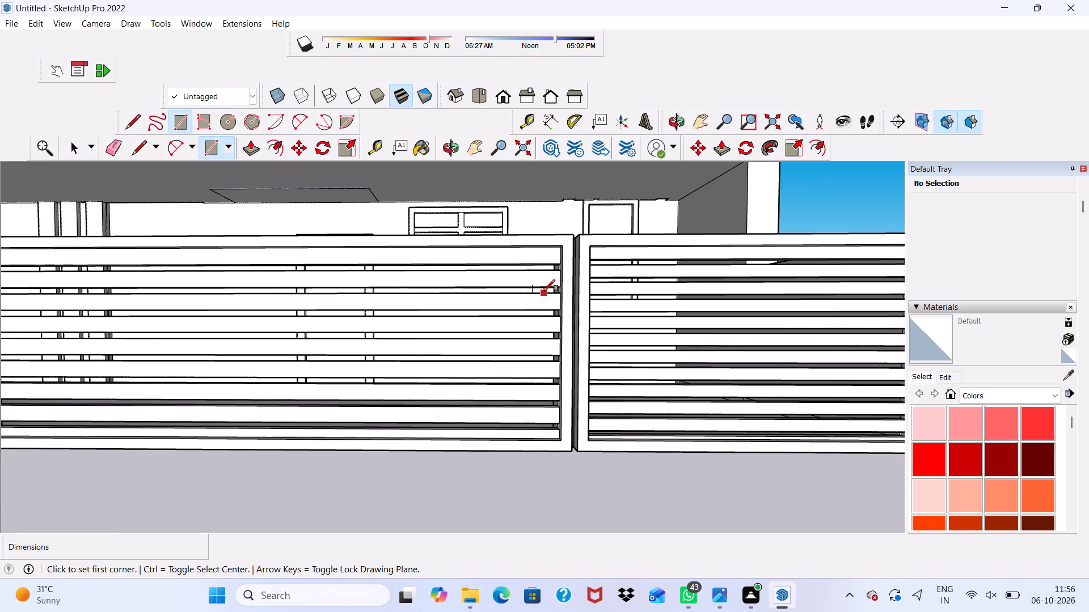
click(544, 296)
scroll(552, 374, down, 1)
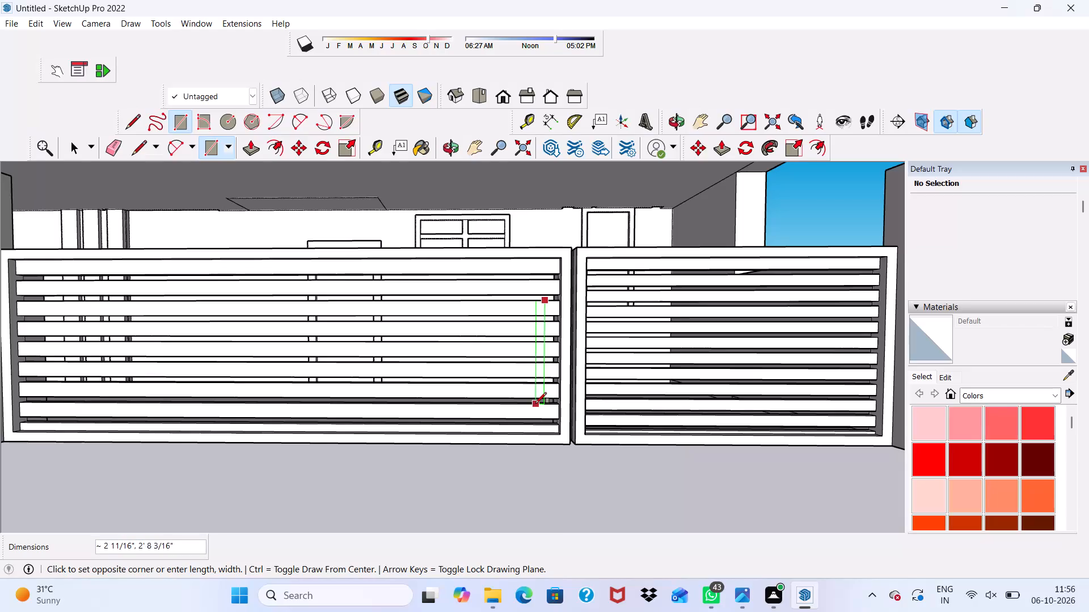
click(535, 403)
Draw a matching vertical rectangle about 2 1/2" by 2' 5" across the narrower panel's strips, near its edge beside the wider panel.
scroll(497, 380, down, 1)
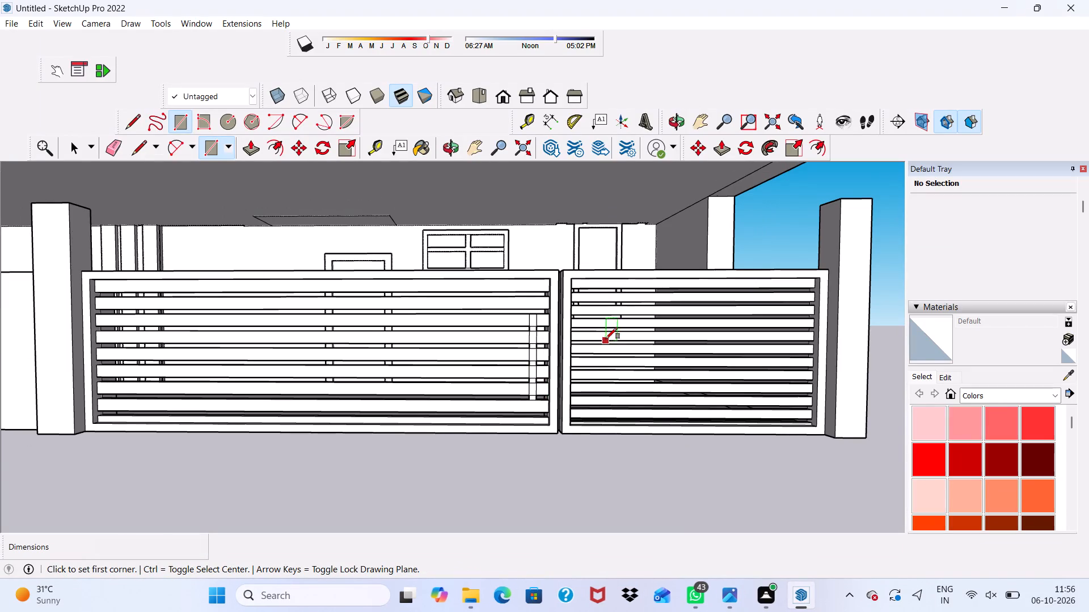
scroll(584, 325, up, 6)
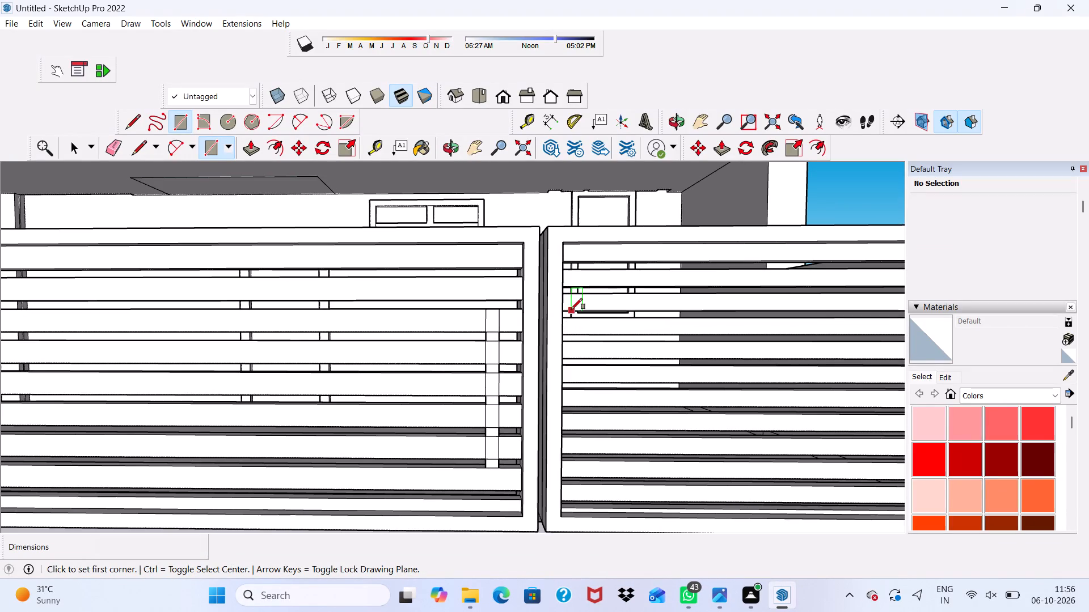
click(581, 316)
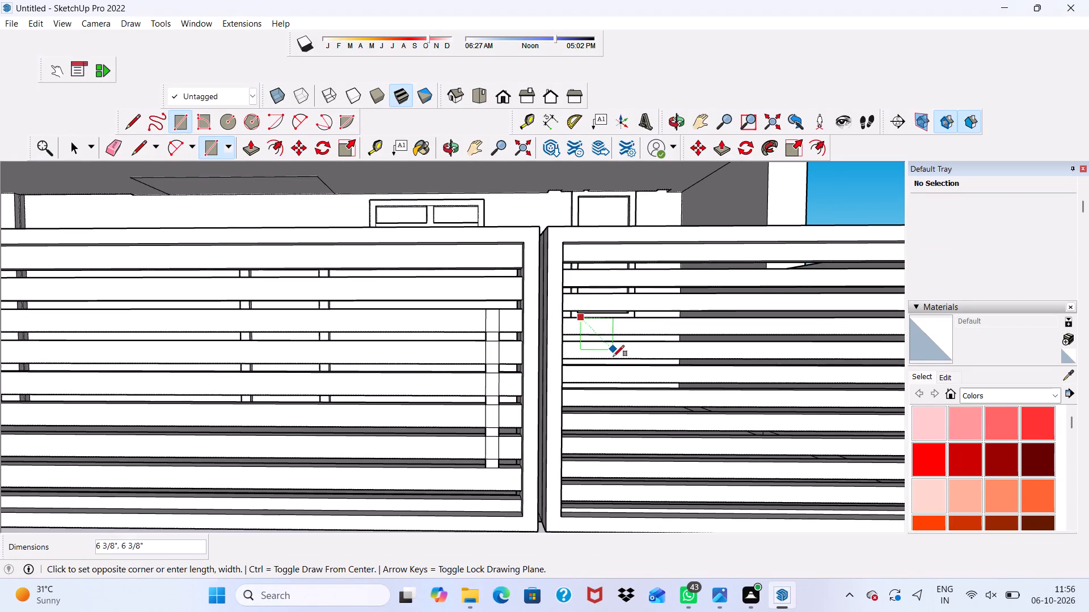
scroll(613, 355, down, 3)
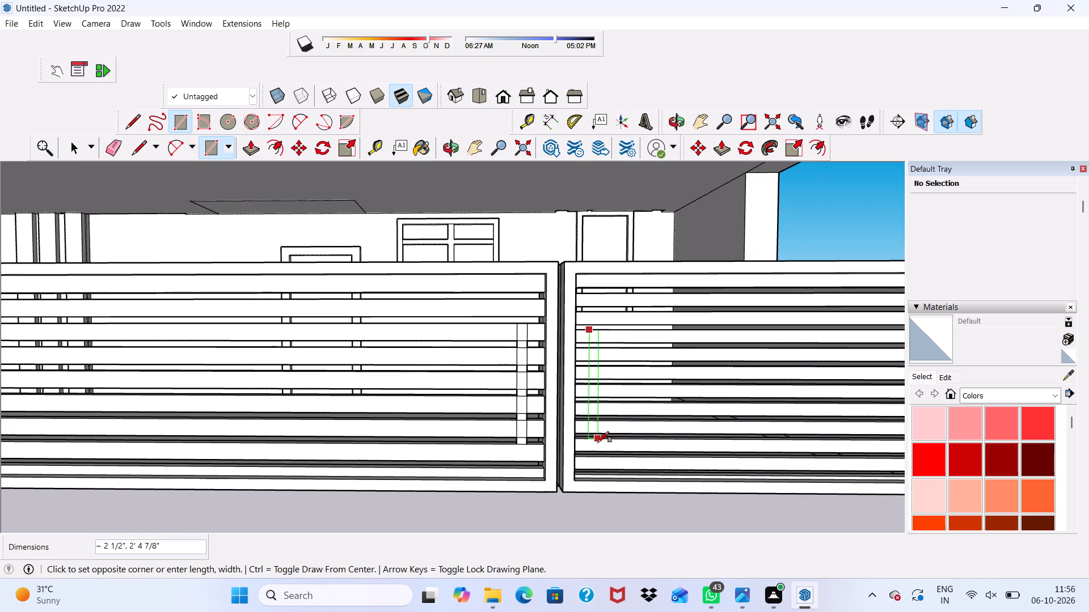
click(598, 443)
scroll(518, 355, up, 2)
key(space)
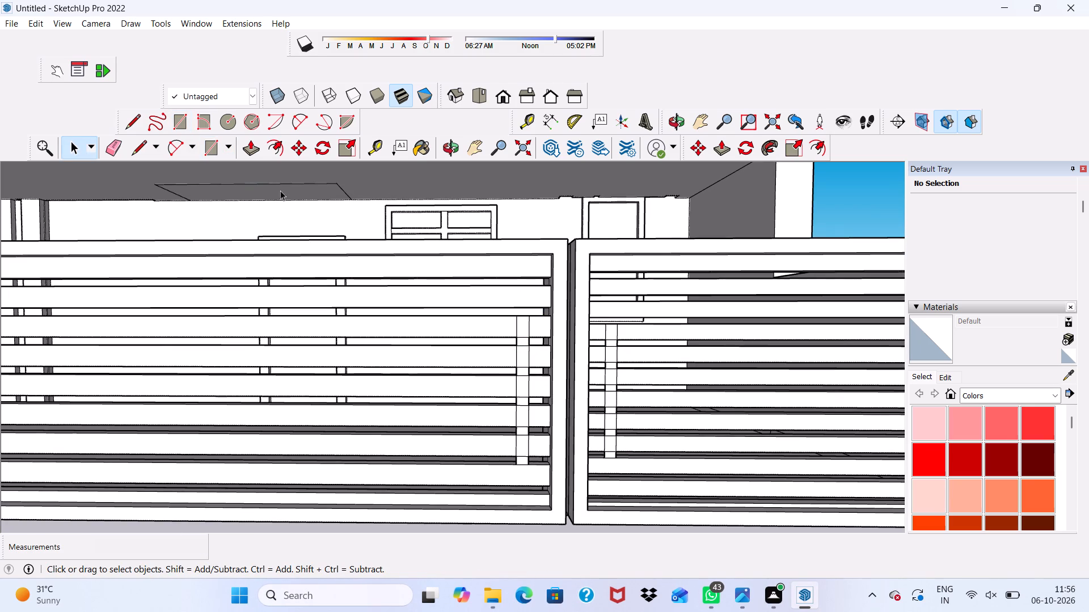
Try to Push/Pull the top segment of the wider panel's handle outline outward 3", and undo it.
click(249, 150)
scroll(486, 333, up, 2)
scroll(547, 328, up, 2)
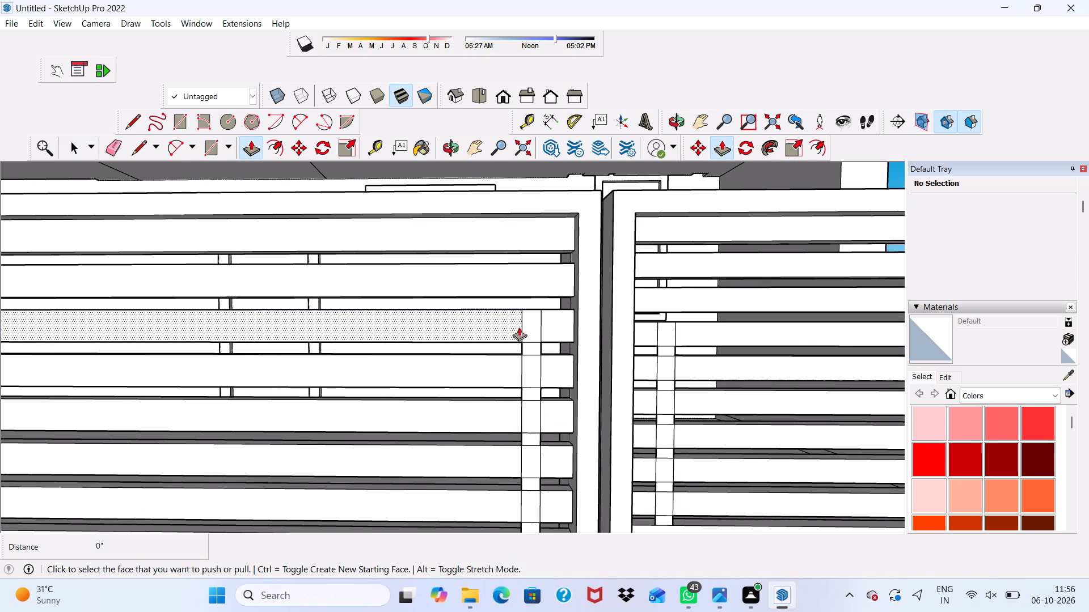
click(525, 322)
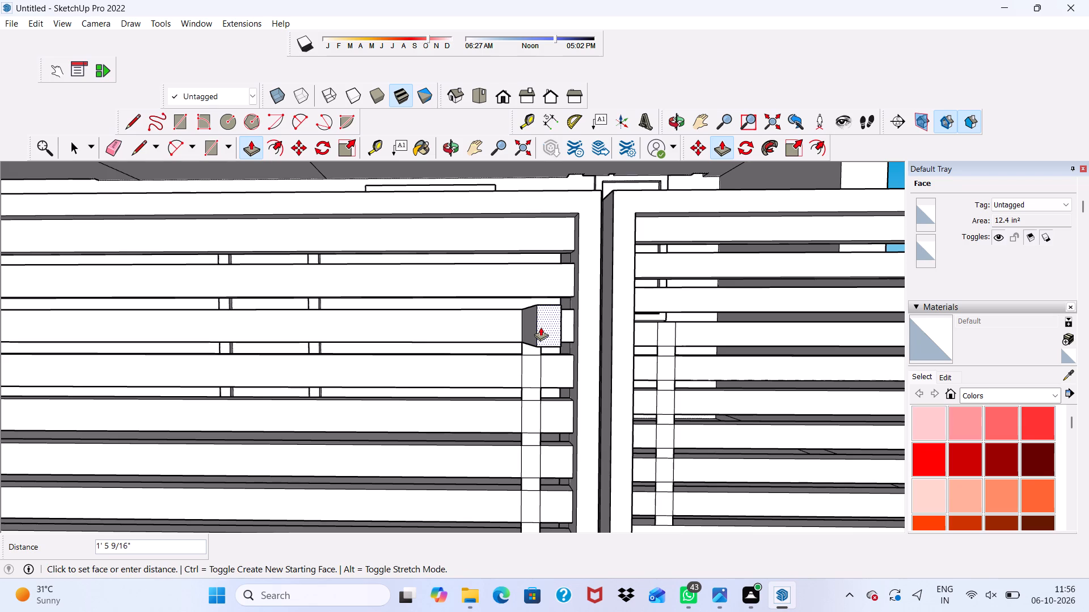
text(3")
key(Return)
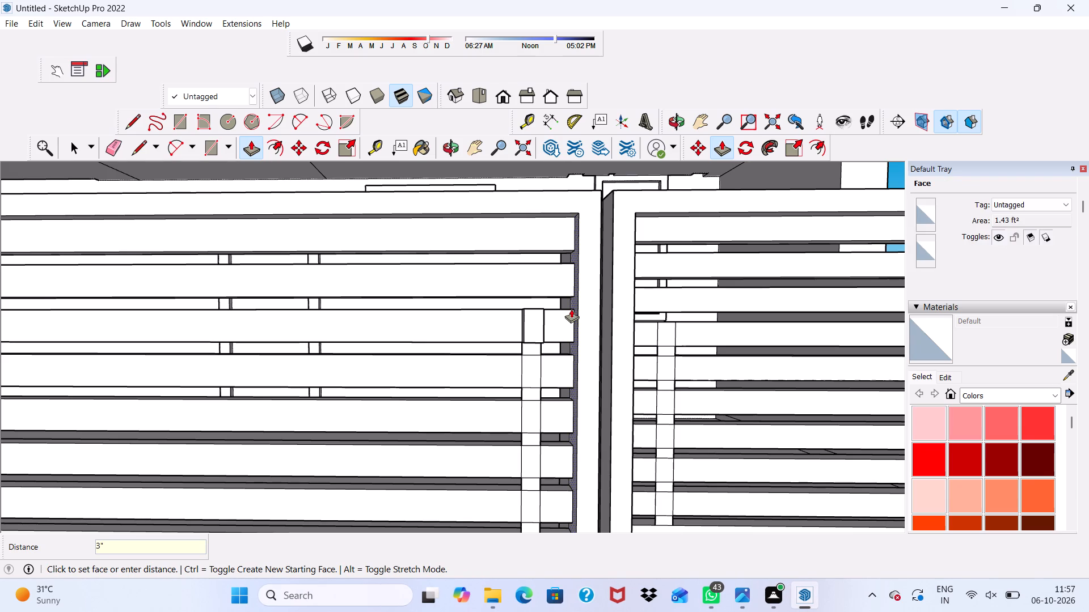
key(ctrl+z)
Push/Pull the top segment of the wider panel's handle outline outward 6".
scroll(571, 309, up, 1)
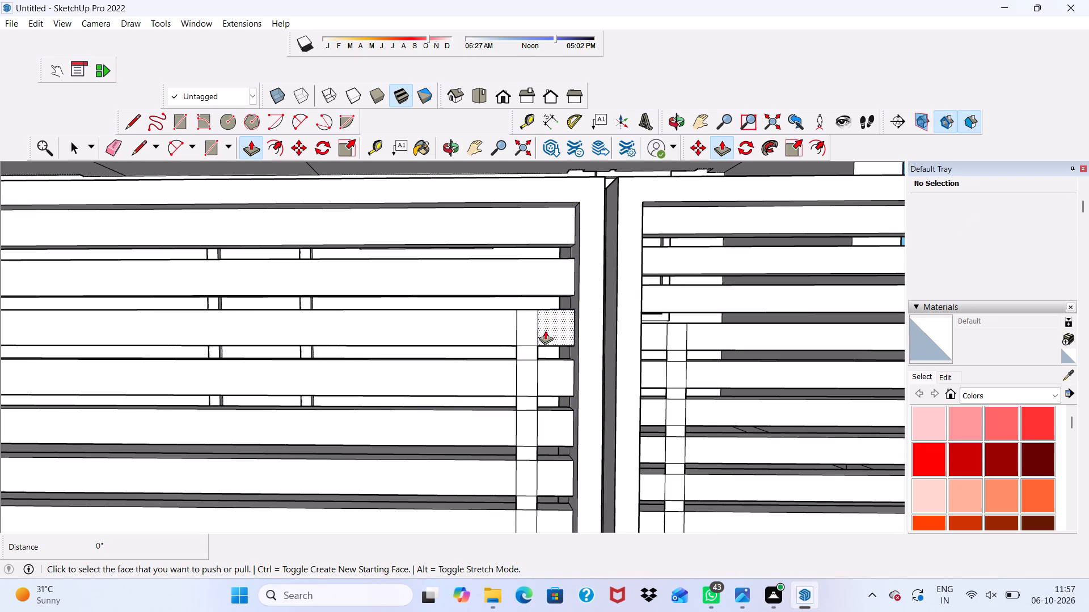
click(530, 325)
scroll(543, 382, down, 3)
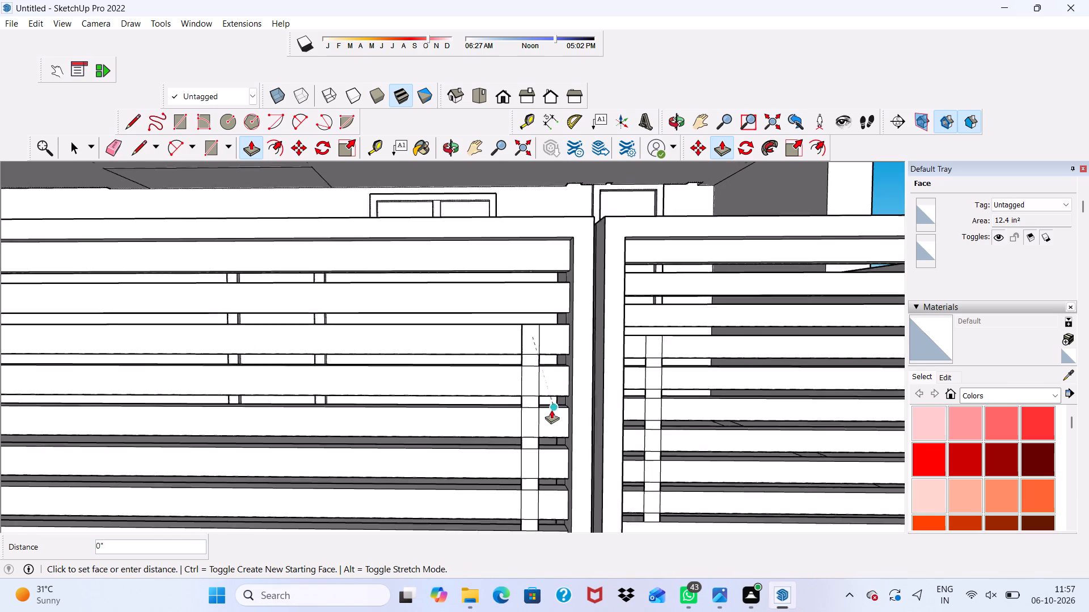
text(6")
key(Return)
Push/Pull the underside of the wider panel's handle block down about 2' 3 7/8" along its outline, forming a continuous vertical bar.
scroll(522, 295, up, 4)
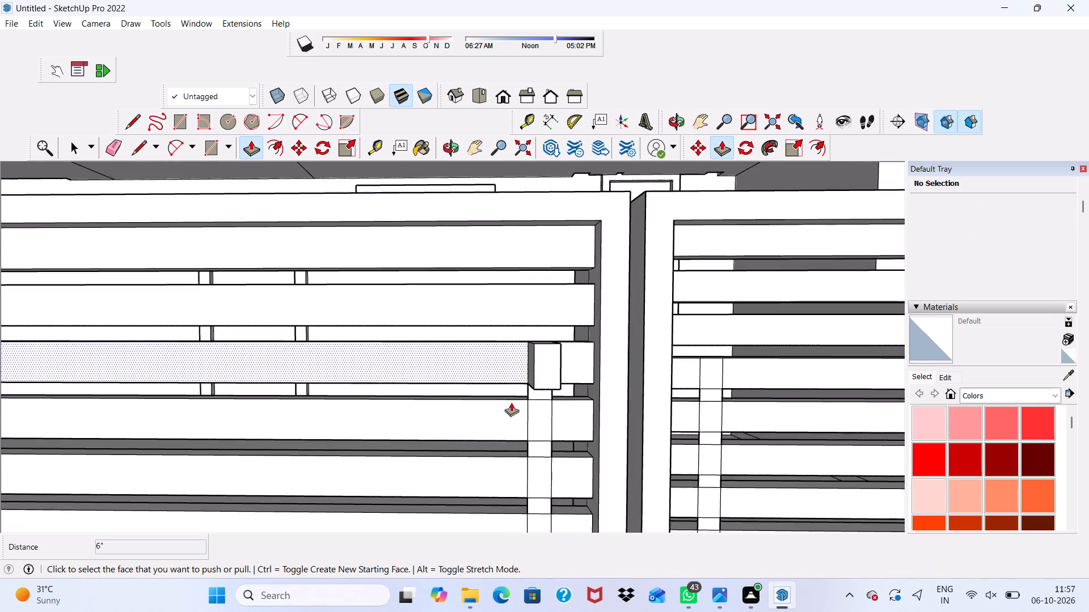
scroll(511, 402, up, 5)
middle_drag(569, 418, 562, 332)
scroll(529, 345, up, 2)
click(523, 313)
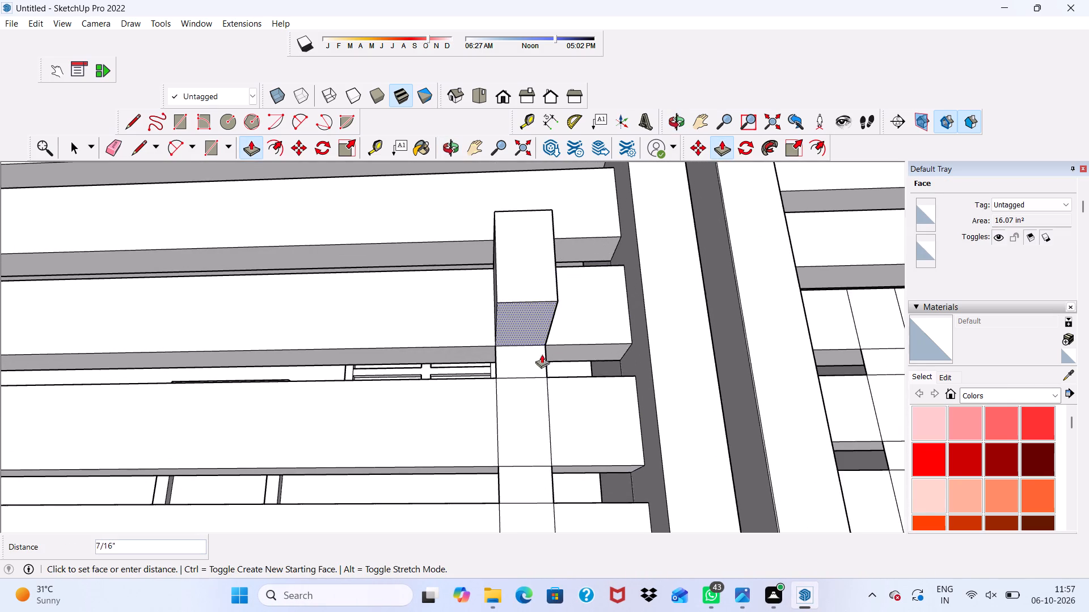
scroll(549, 376, down, 15)
scroll(527, 425, down, 4)
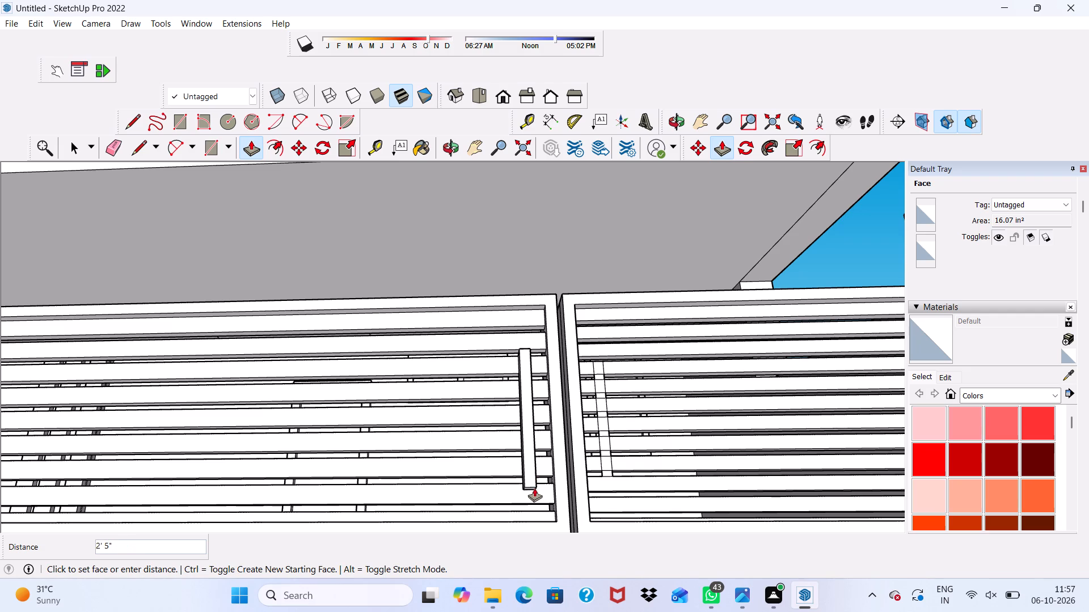
click(531, 483)
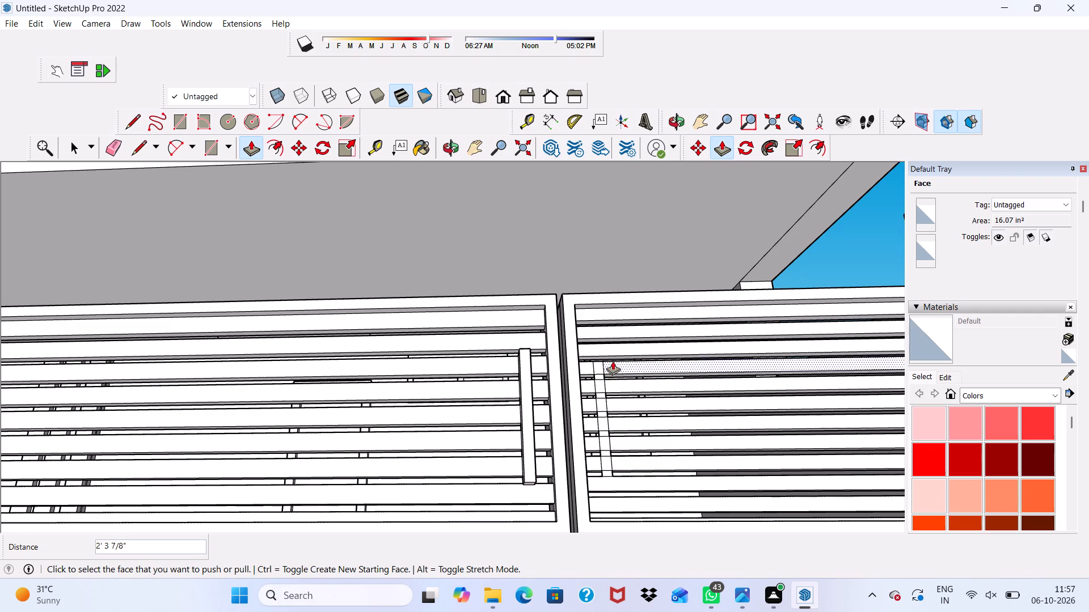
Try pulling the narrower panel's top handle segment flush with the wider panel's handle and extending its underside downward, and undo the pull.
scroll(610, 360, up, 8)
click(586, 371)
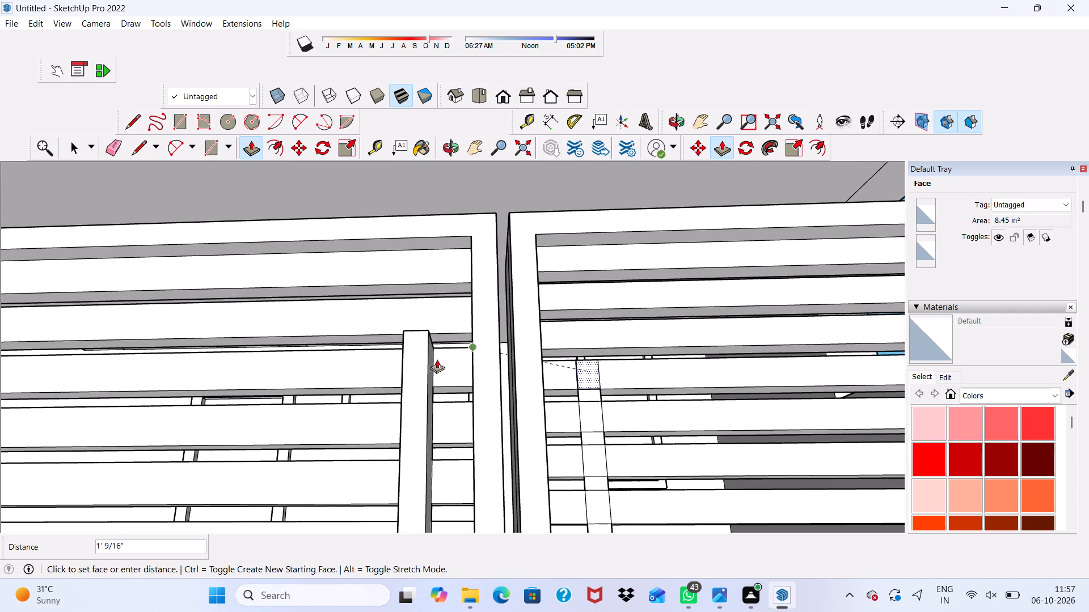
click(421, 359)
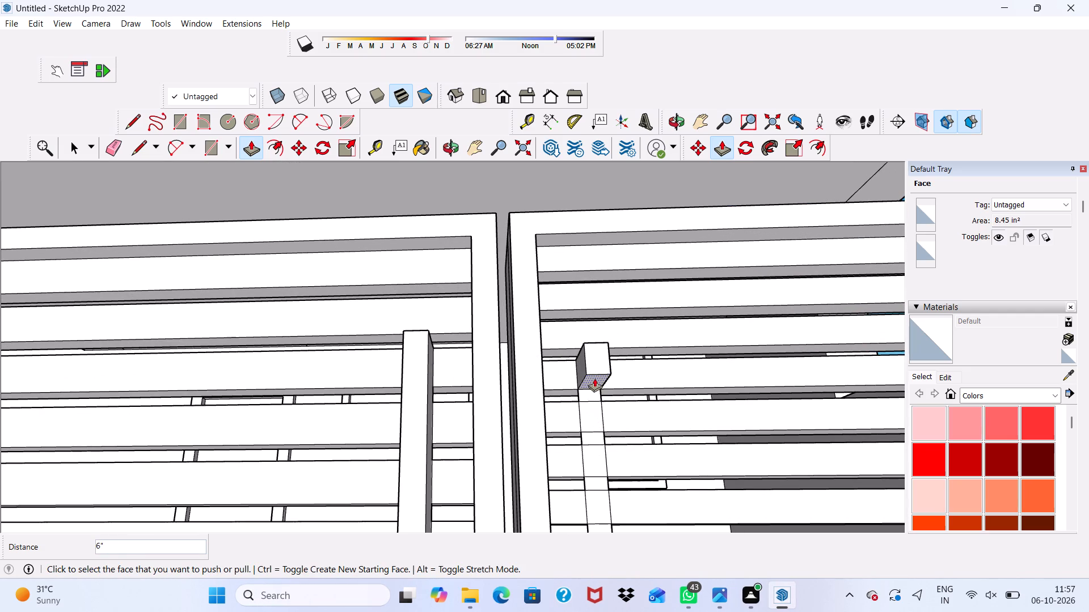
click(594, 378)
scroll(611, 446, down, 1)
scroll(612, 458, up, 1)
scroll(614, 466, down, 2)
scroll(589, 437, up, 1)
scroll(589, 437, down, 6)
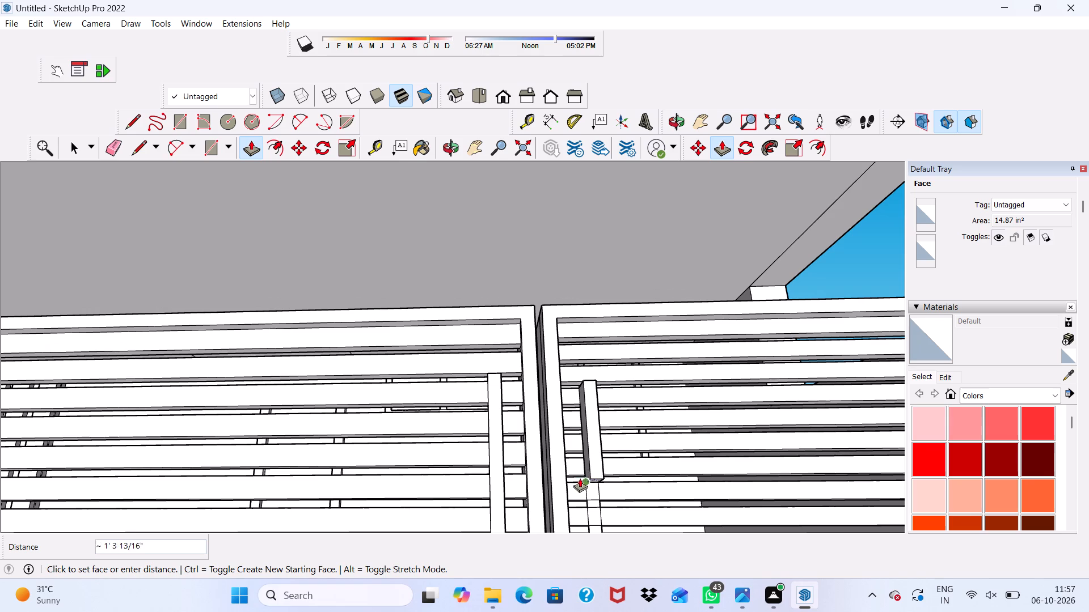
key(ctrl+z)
Push/Pull the top segment of the narrower panel's handle outline outward 6".
scroll(572, 382, up, 2)
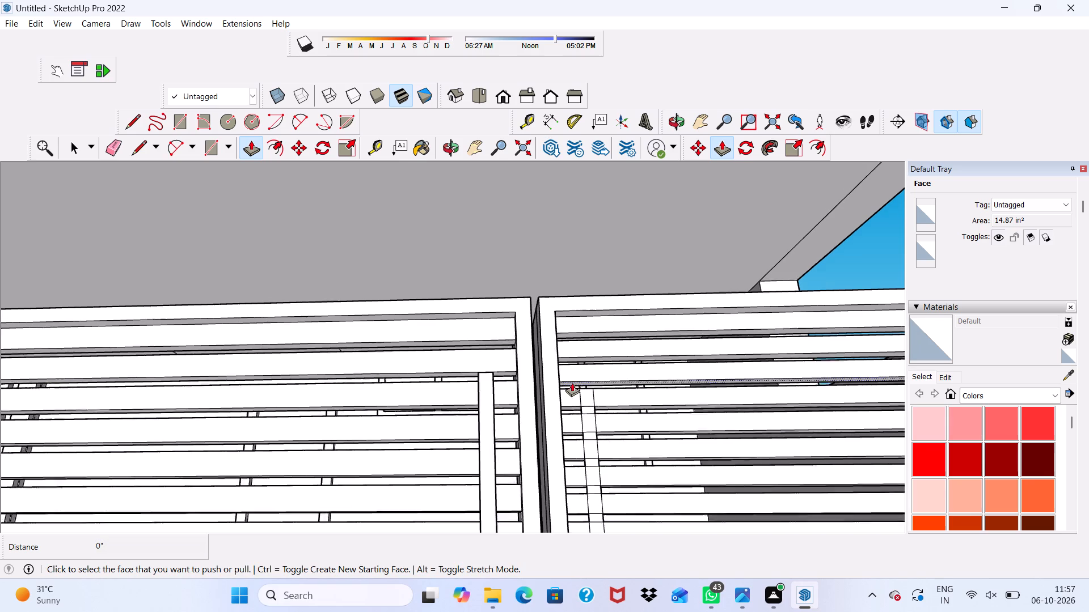
scroll(572, 382, up, 4)
click(592, 398)
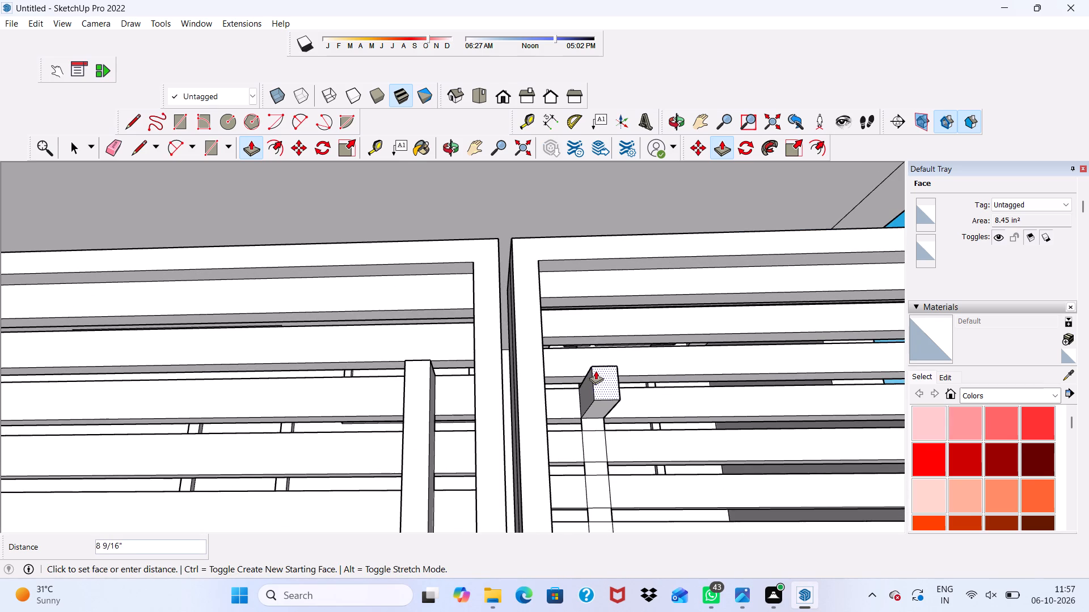
text(6")
key(Return)
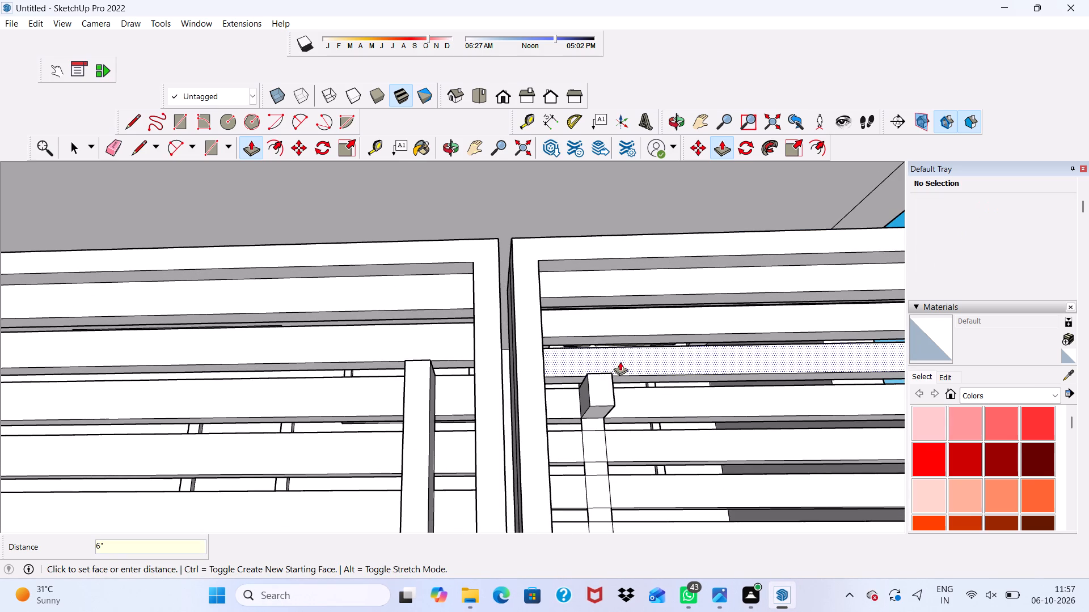
Try to extend the narrower panel's handle block down along its vertical outline with Push/Pull.
scroll(589, 428, up, 4)
click(602, 393)
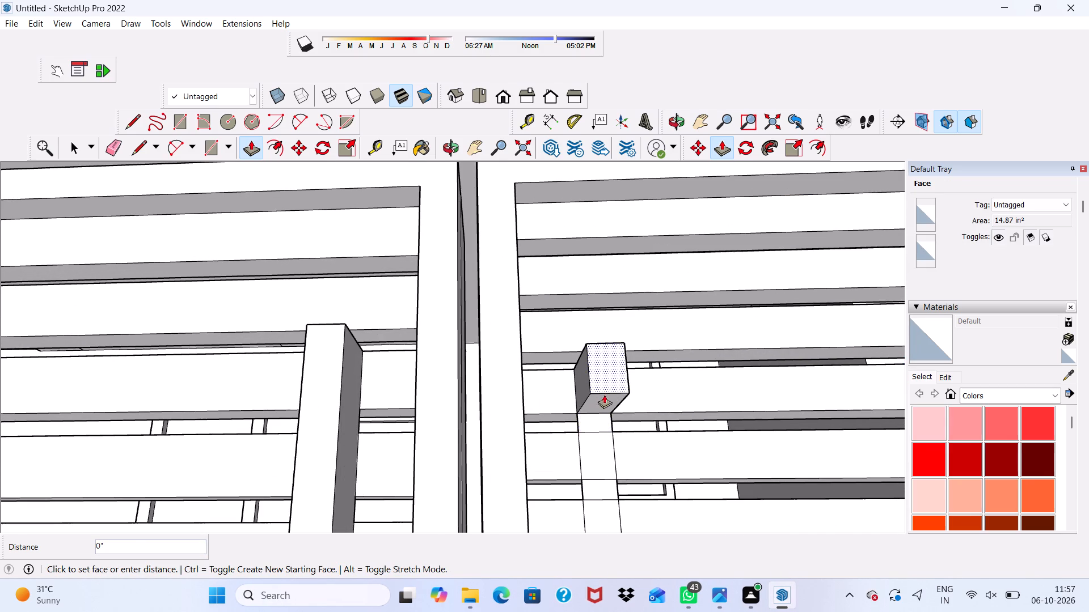
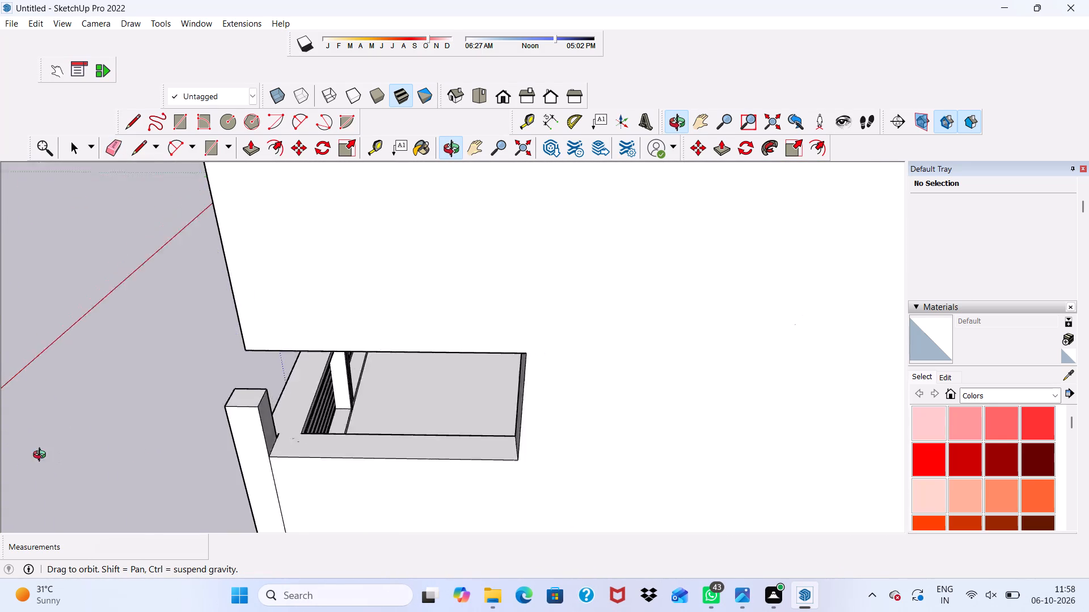
Examine the entrance gates, boundary wall and front facade of the house.
middle_drag(42, 456, 67, 440)
scroll(278, 392, up, 10)
scroll(397, 383, down, 1)
middle_drag(398, 384, 292, 330)
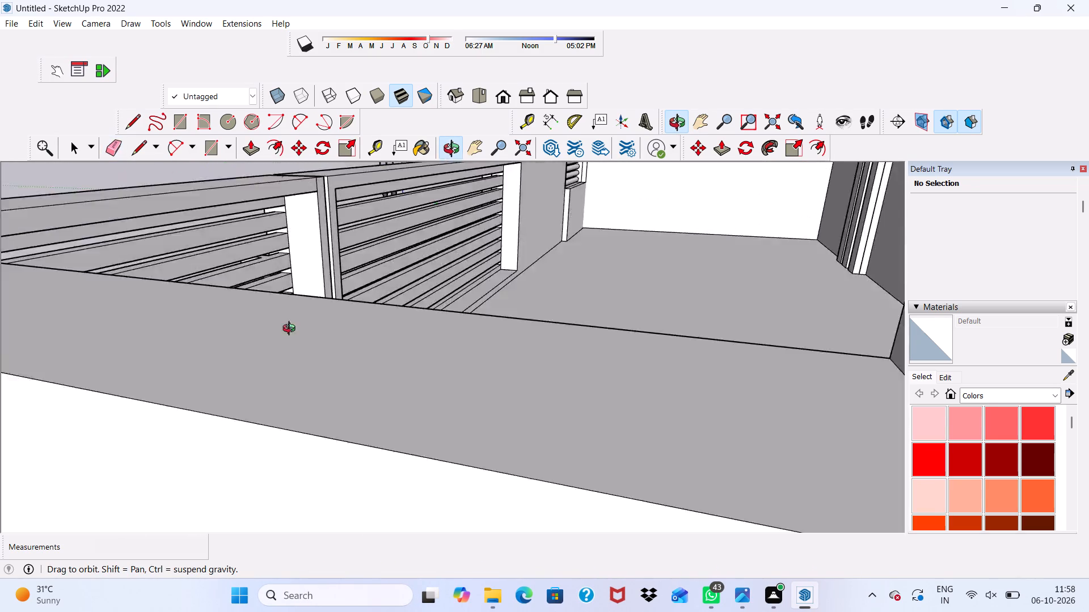
middle_drag(292, 330, 638, 309)
middle_click(639, 309)
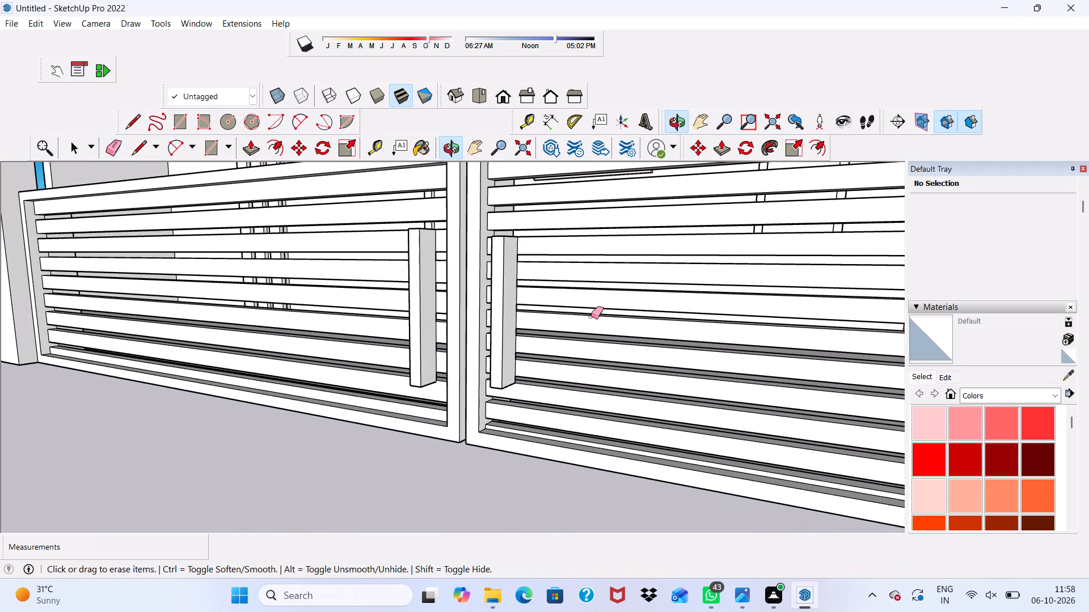
key(space)
scroll(419, 326, down, 13)
middle_drag(413, 347, 546, 399)
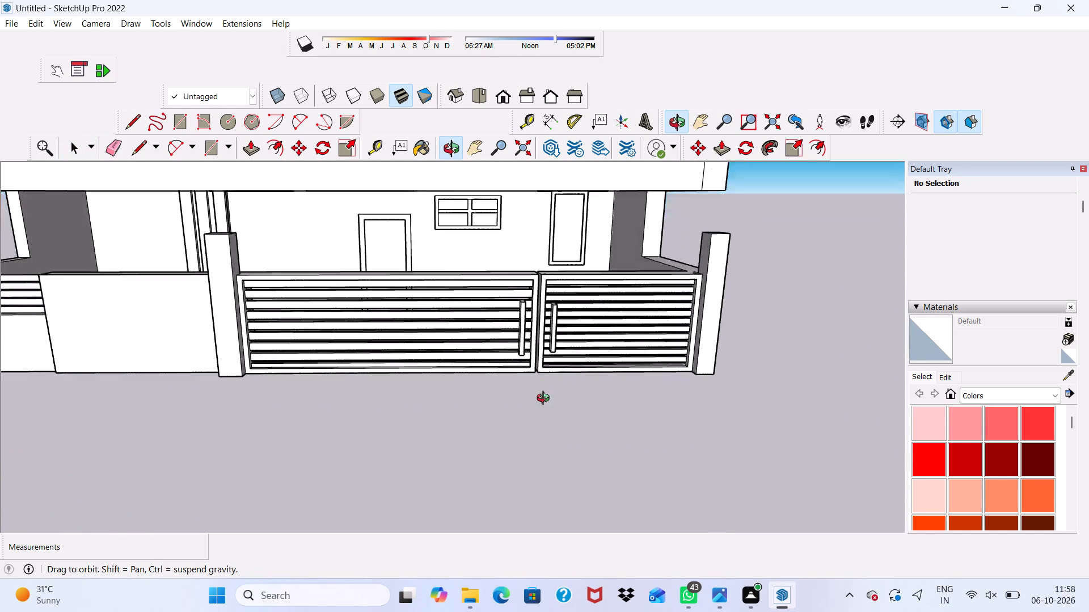
middle_drag(546, 399, 489, 352)
scroll(489, 352, down, 7)
scroll(489, 407, up, 1)
scroll(495, 415, down, 1)
scroll(175, 105, up, 1)
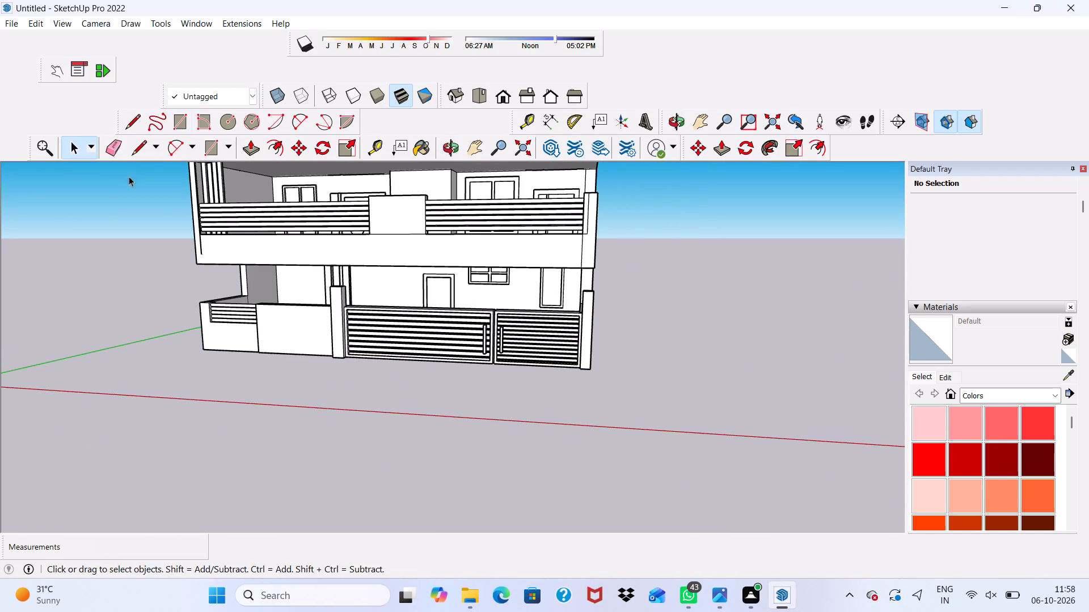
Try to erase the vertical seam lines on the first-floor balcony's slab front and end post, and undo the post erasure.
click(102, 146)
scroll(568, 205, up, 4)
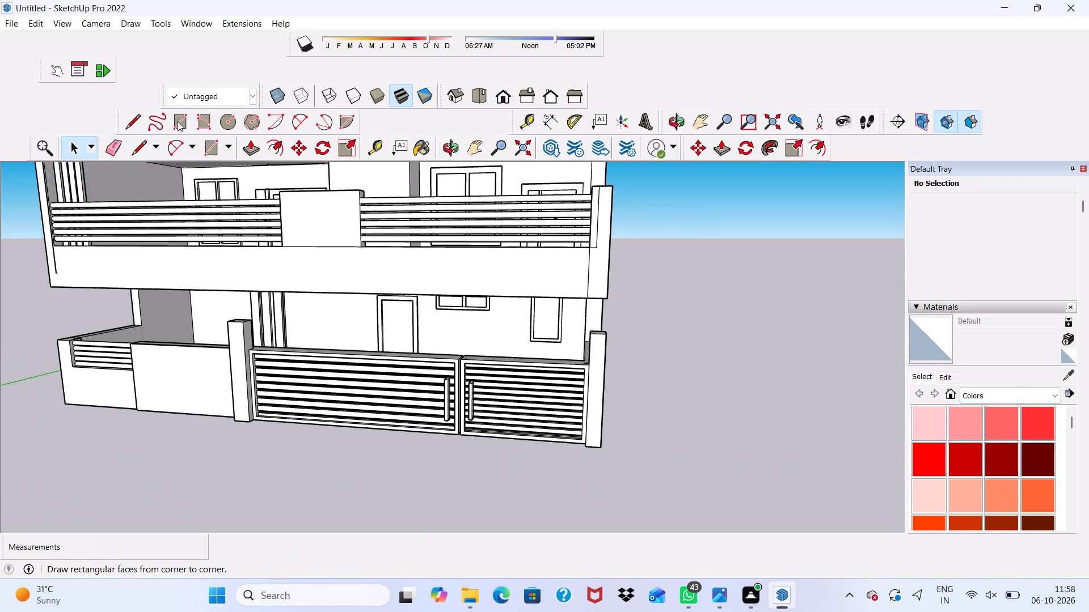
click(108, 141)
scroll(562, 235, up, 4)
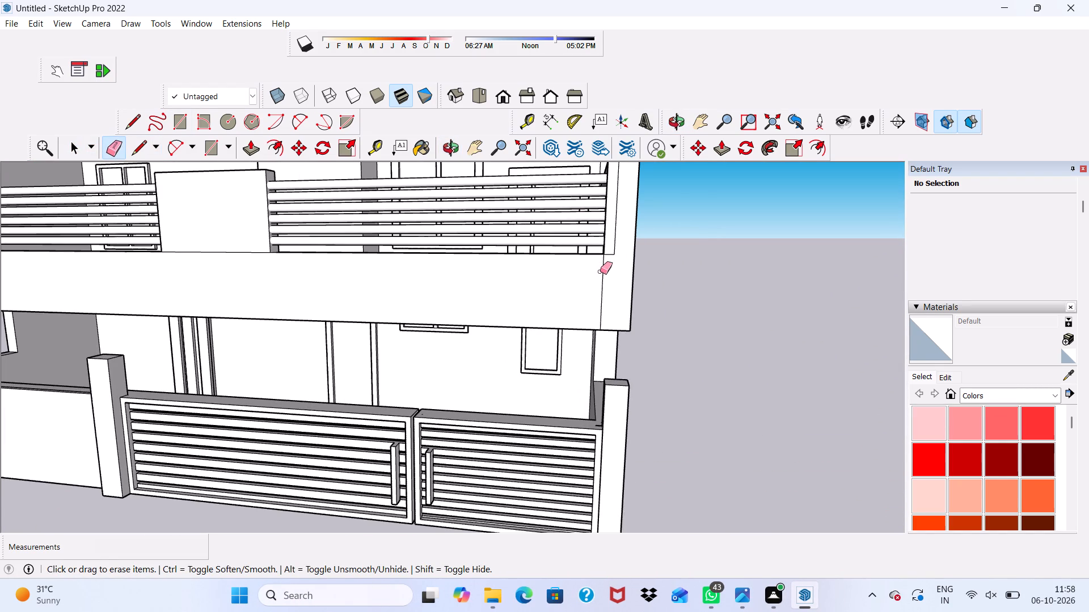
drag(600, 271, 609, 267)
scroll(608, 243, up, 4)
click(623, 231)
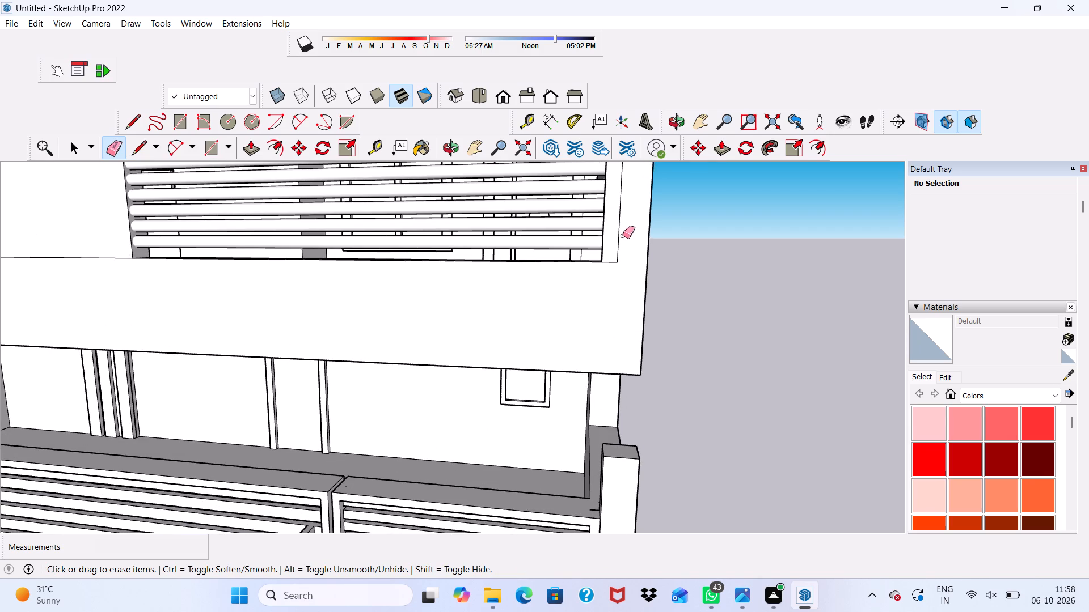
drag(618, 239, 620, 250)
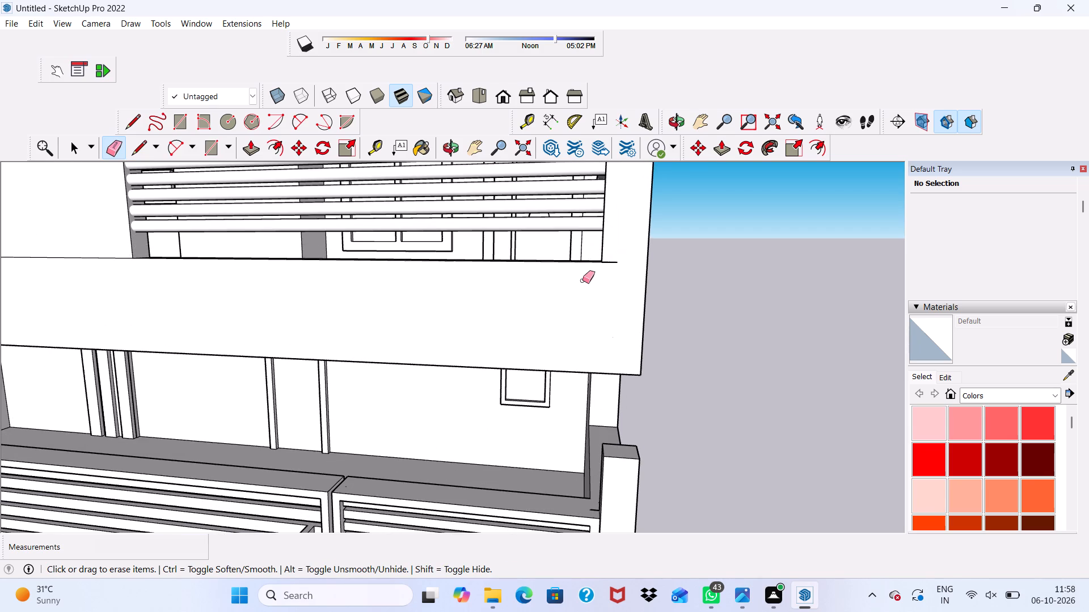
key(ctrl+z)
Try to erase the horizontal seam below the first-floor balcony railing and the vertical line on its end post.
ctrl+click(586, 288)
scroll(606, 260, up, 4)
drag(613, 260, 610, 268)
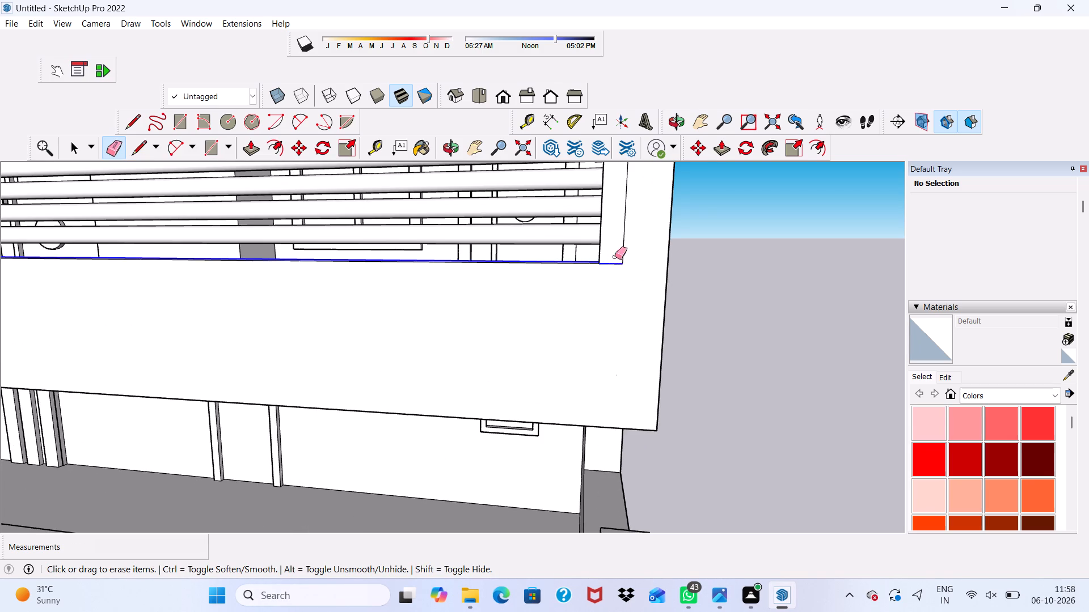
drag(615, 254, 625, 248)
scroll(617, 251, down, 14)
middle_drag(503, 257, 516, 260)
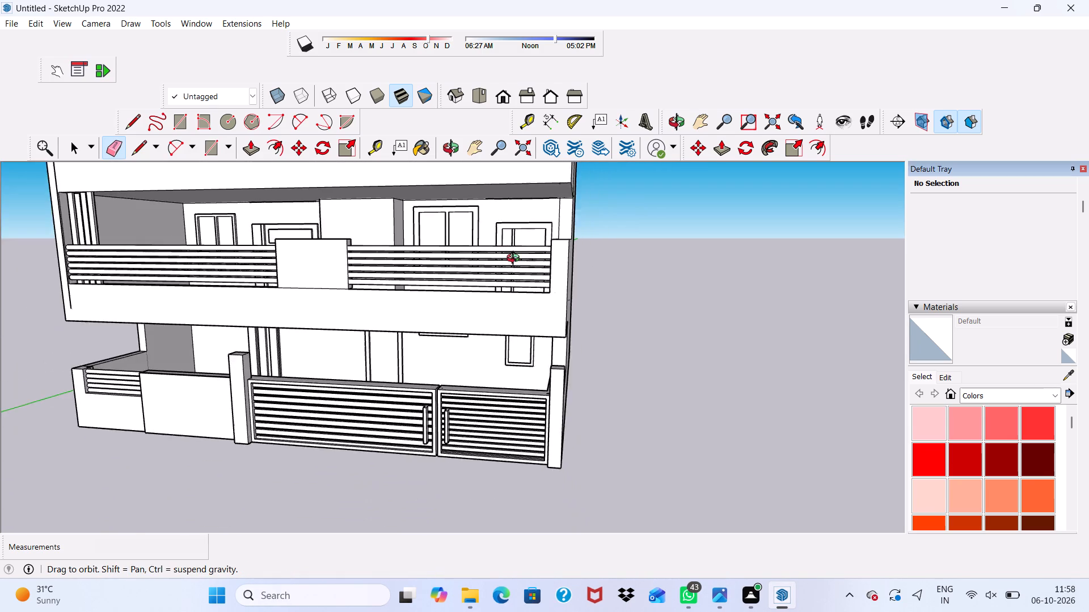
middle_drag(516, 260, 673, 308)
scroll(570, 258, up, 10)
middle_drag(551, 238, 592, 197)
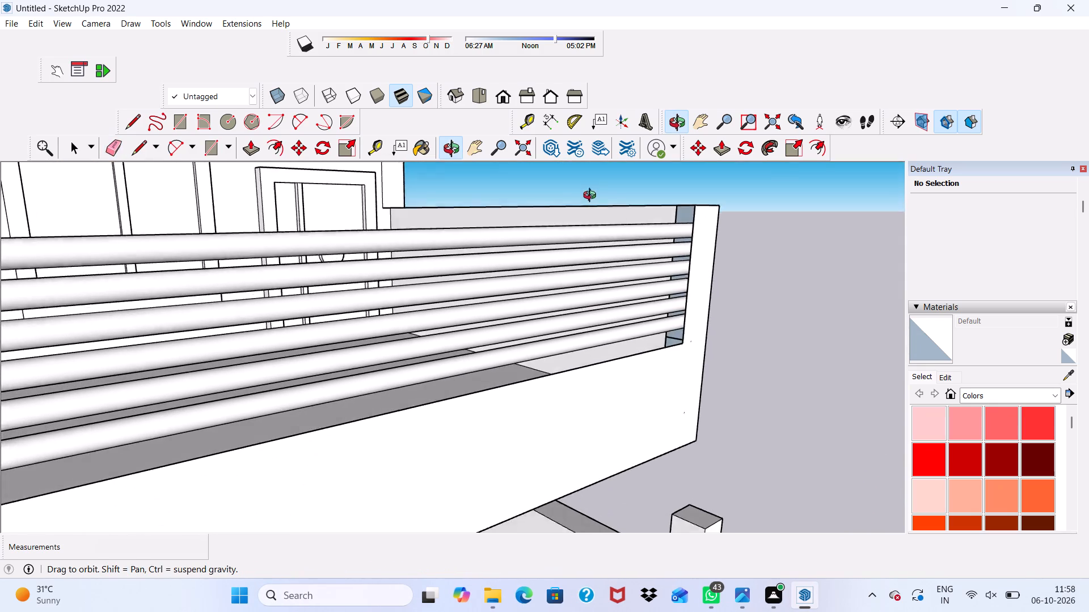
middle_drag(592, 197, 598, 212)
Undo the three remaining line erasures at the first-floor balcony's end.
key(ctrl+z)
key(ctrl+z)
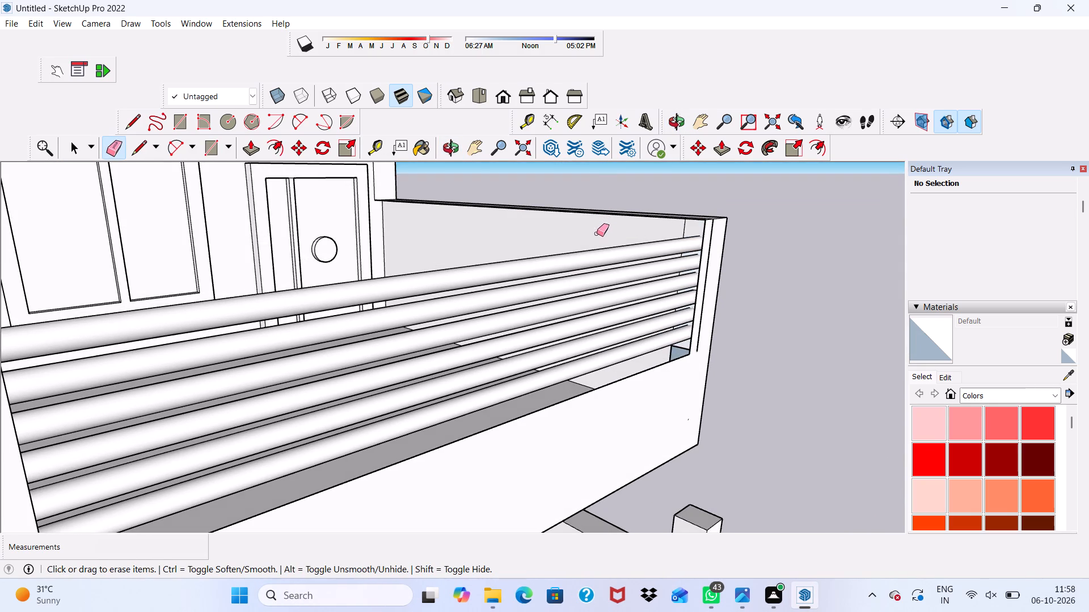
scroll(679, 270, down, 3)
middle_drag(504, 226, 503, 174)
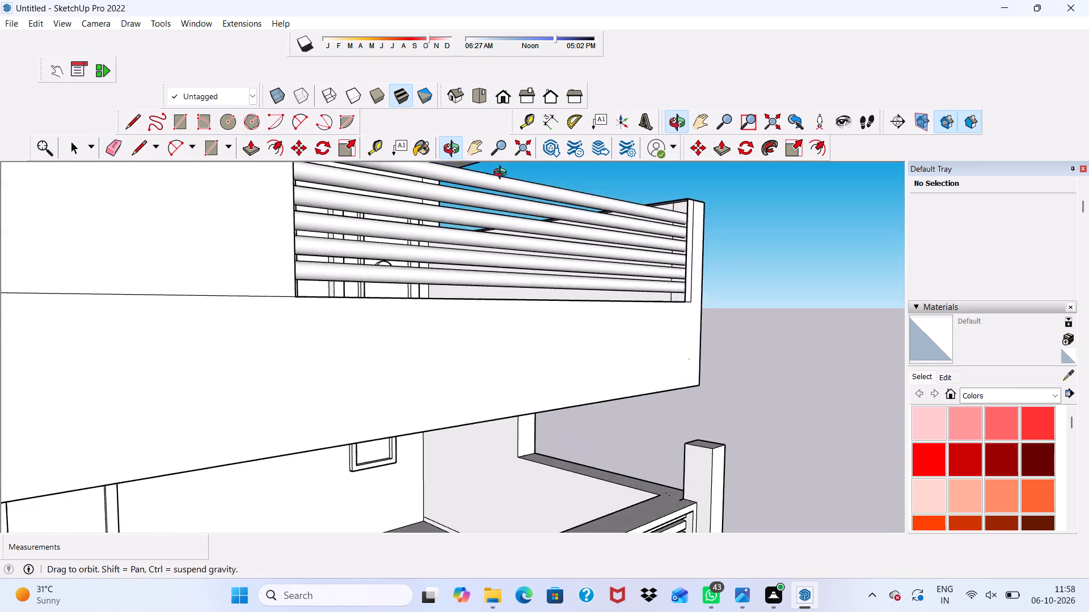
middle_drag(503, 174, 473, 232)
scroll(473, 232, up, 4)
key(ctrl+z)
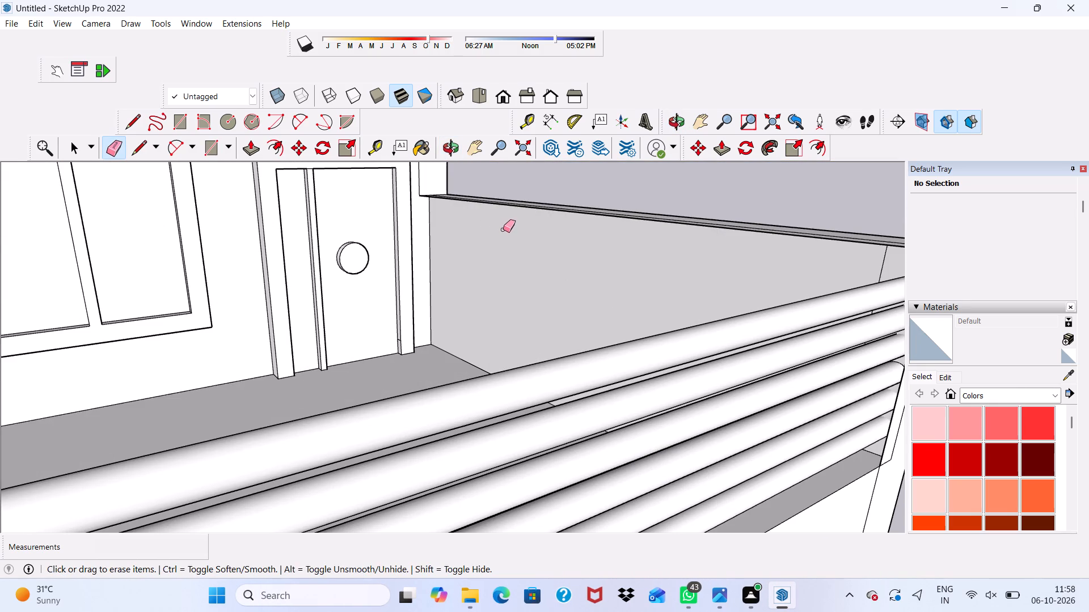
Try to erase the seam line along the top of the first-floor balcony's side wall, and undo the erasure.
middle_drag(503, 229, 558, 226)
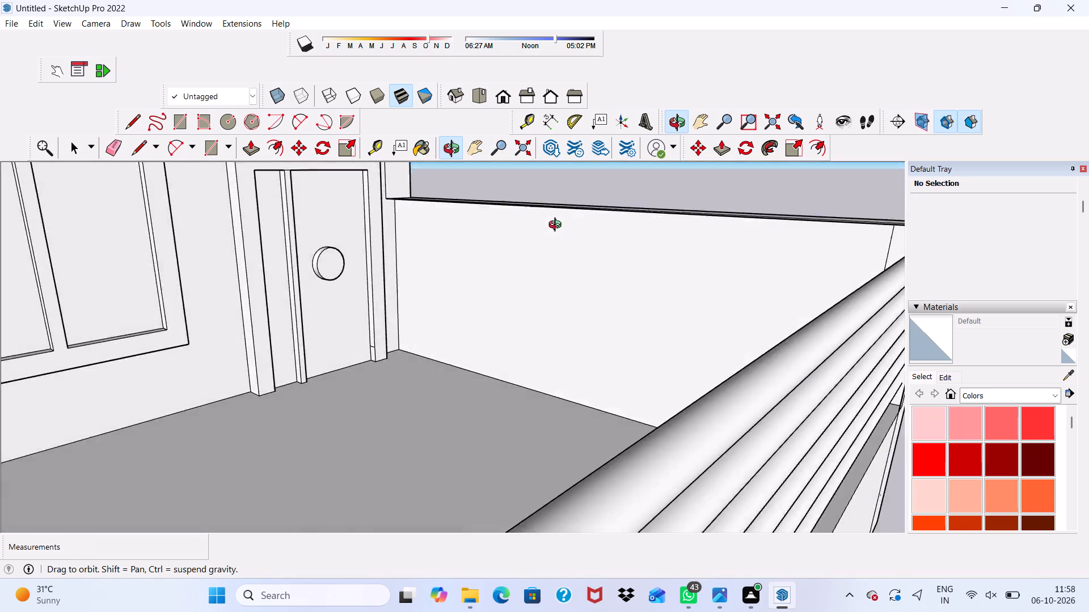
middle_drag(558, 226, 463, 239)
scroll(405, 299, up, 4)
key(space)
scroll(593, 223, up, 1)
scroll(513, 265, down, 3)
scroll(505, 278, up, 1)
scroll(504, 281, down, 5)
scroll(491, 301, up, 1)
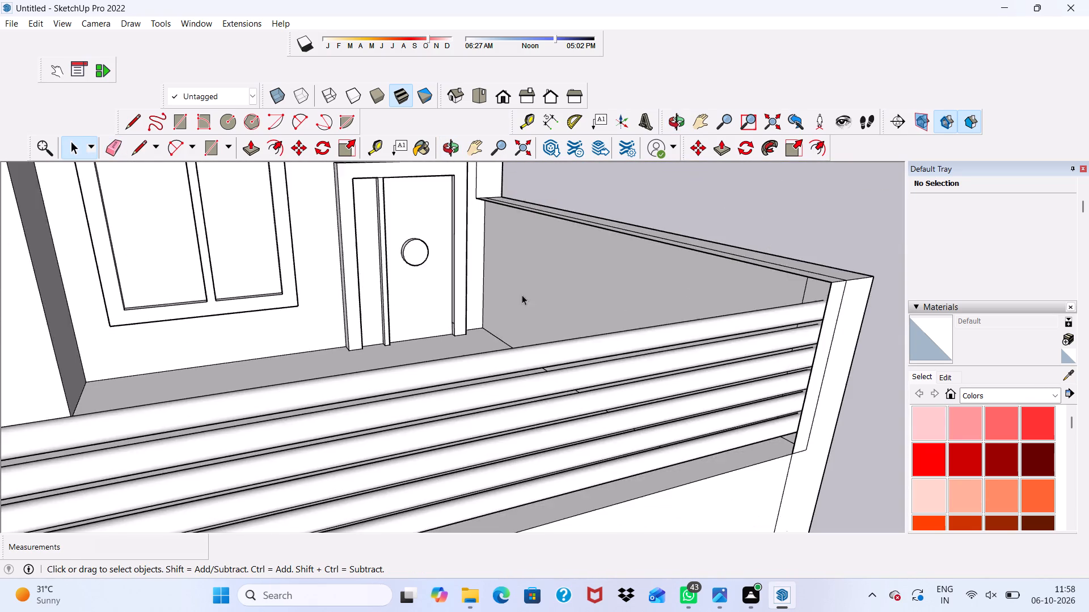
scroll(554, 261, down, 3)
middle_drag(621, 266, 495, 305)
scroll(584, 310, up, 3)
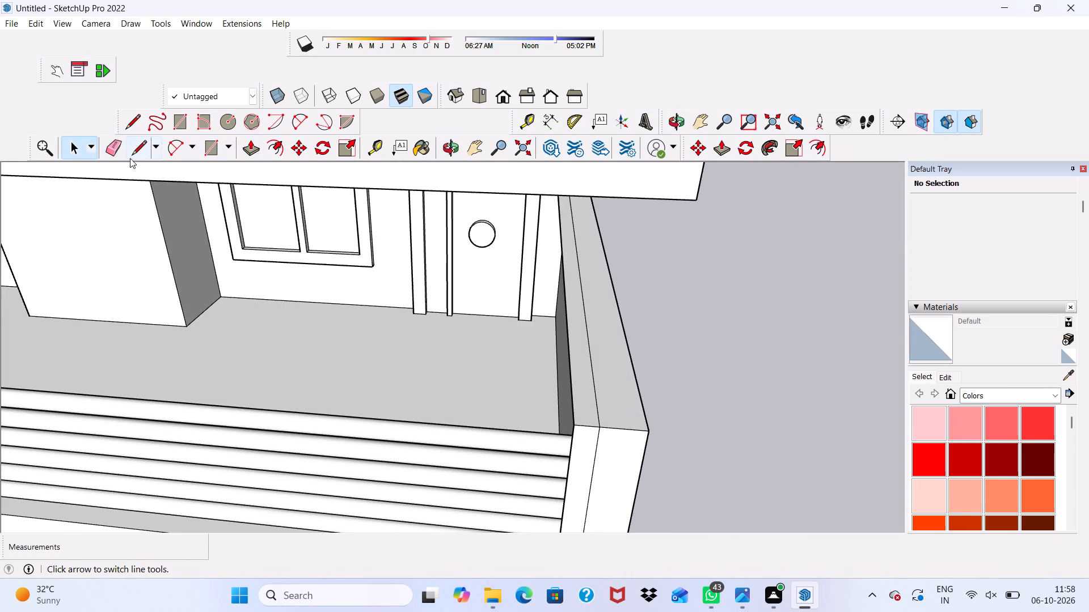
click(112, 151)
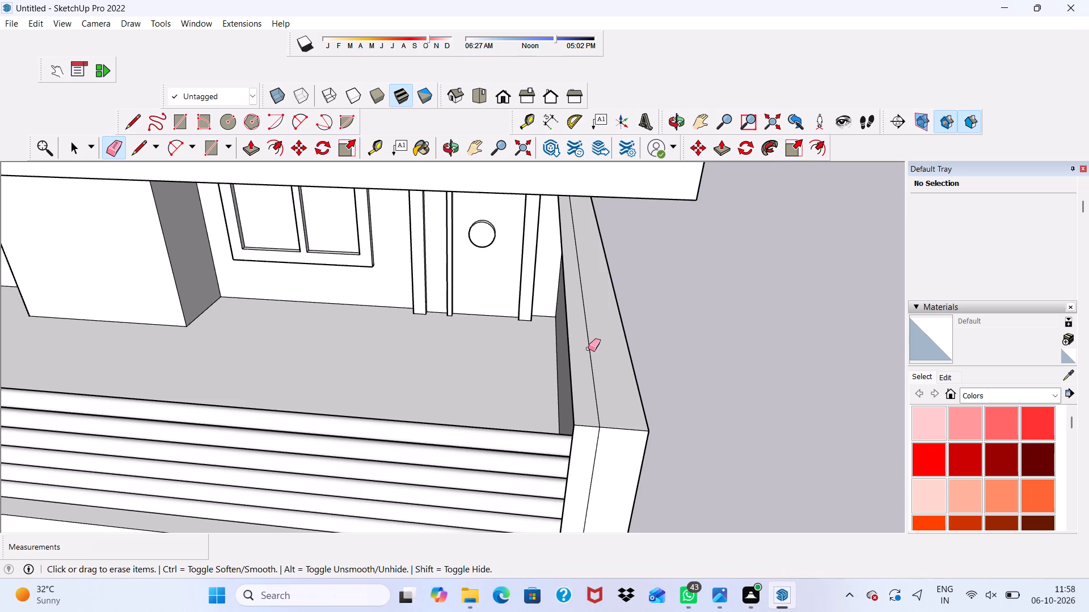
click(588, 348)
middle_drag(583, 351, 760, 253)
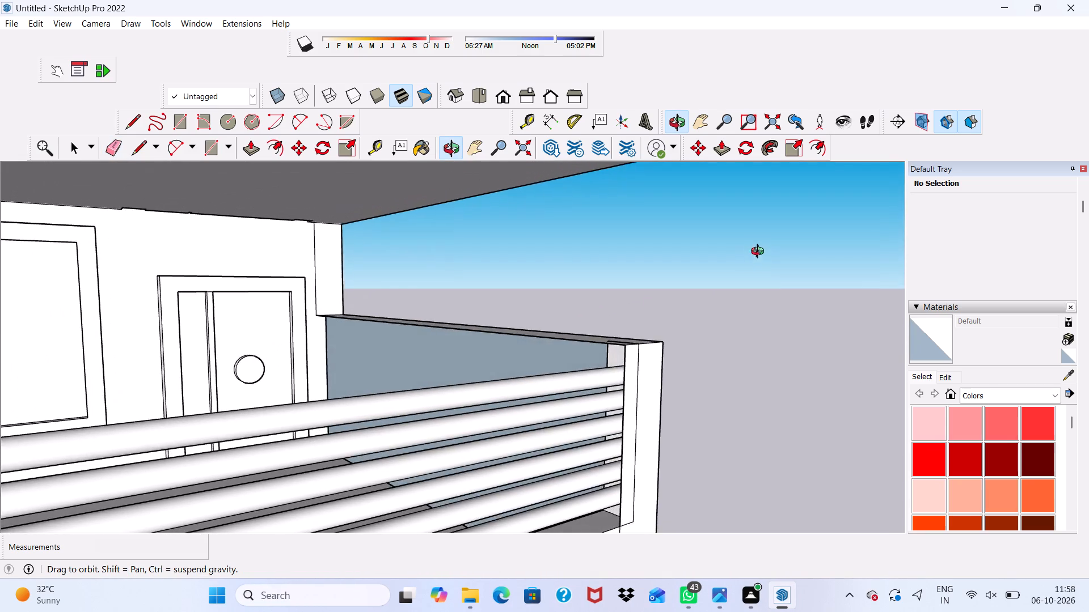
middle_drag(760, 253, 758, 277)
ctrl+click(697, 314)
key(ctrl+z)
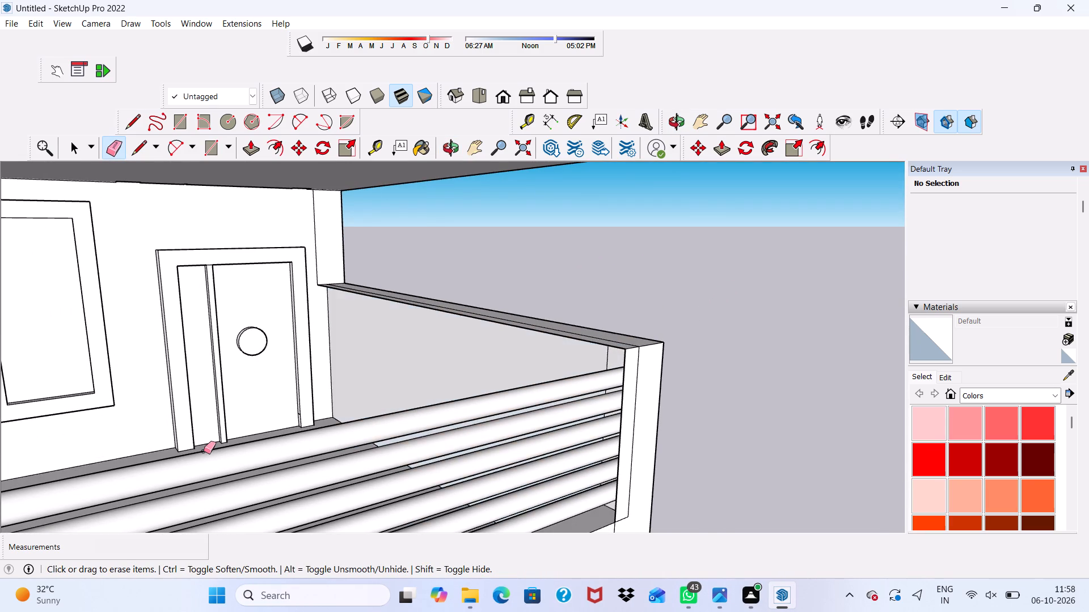
Examine the balcony's side wall and end post from outside, from above and from behind the railing.
scroll(204, 451, up, 3)
key(space)
scroll(164, 371, down, 1)
middle_drag(280, 375, 0, 377)
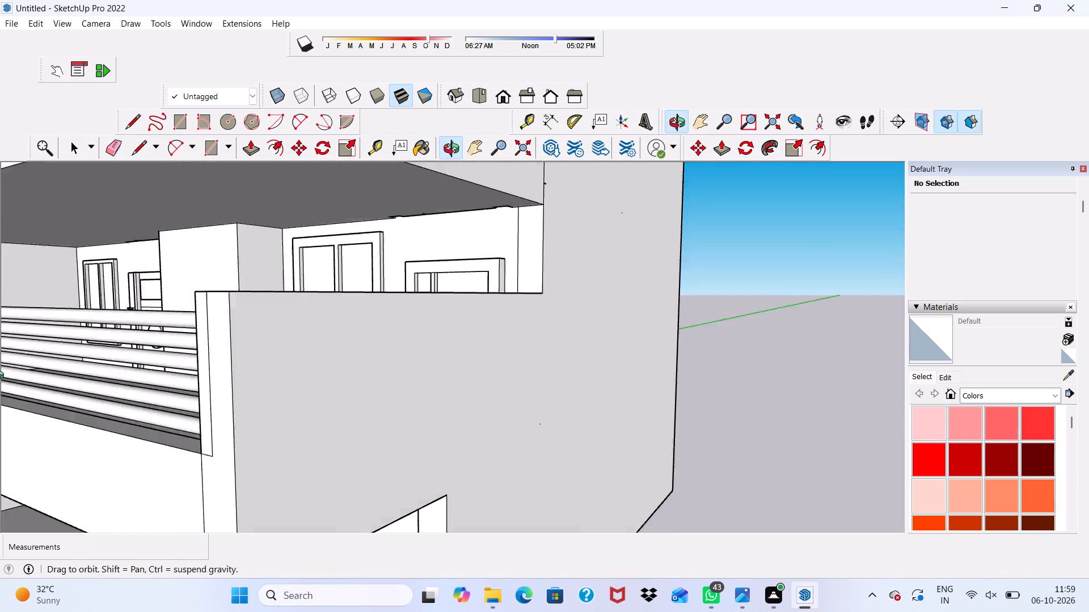
middle_drag(0, 377, 79, 454)
scroll(245, 410, down, 5)
scroll(252, 430, up, 1)
scroll(187, 363, down, 2)
scroll(184, 385, up, 1)
scroll(187, 394, down, 7)
scroll(167, 323, up, 1)
scroll(167, 323, down, 2)
middle_drag(195, 263, 447, 224)
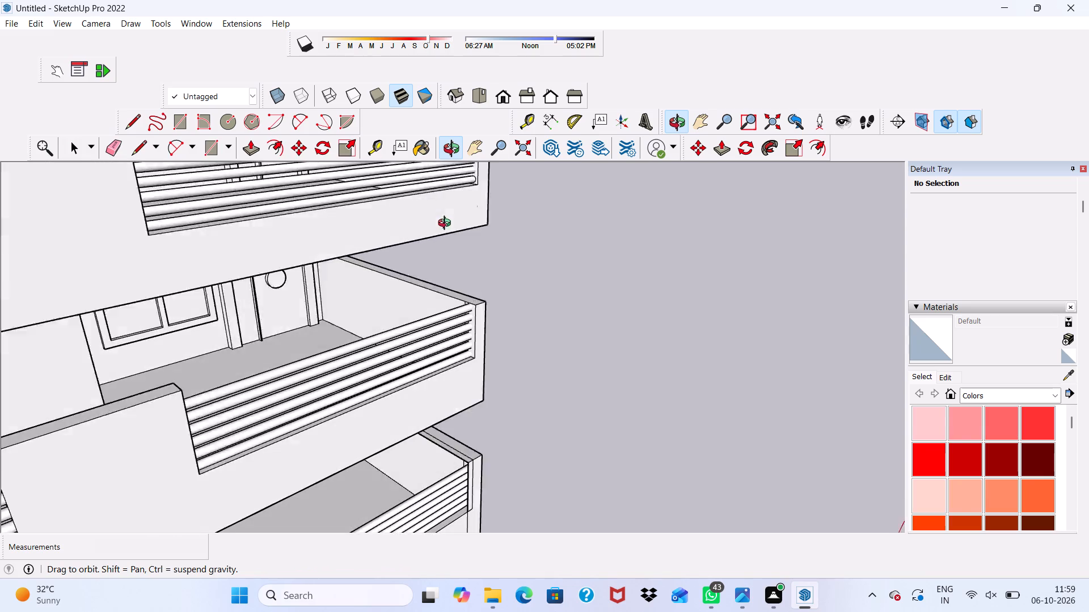
middle_drag(447, 224, 328, 148)
scroll(558, 313, up, 5)
scroll(84, 362, down, 1)
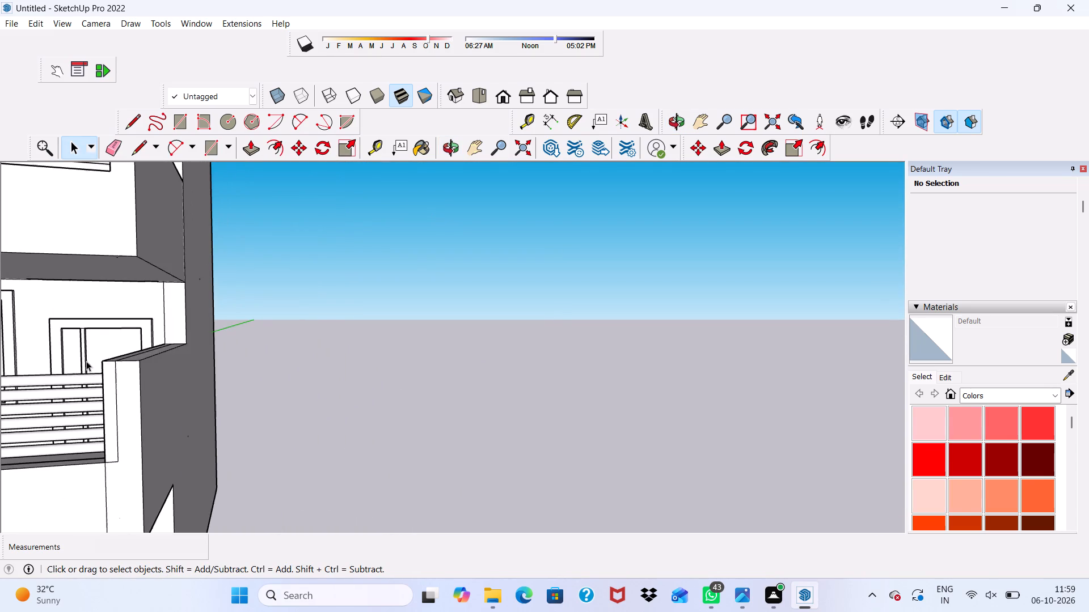
scroll(86, 361, down, 1)
middle_drag(86, 361, 310, 361)
middle_click(310, 361)
scroll(176, 404, up, 8)
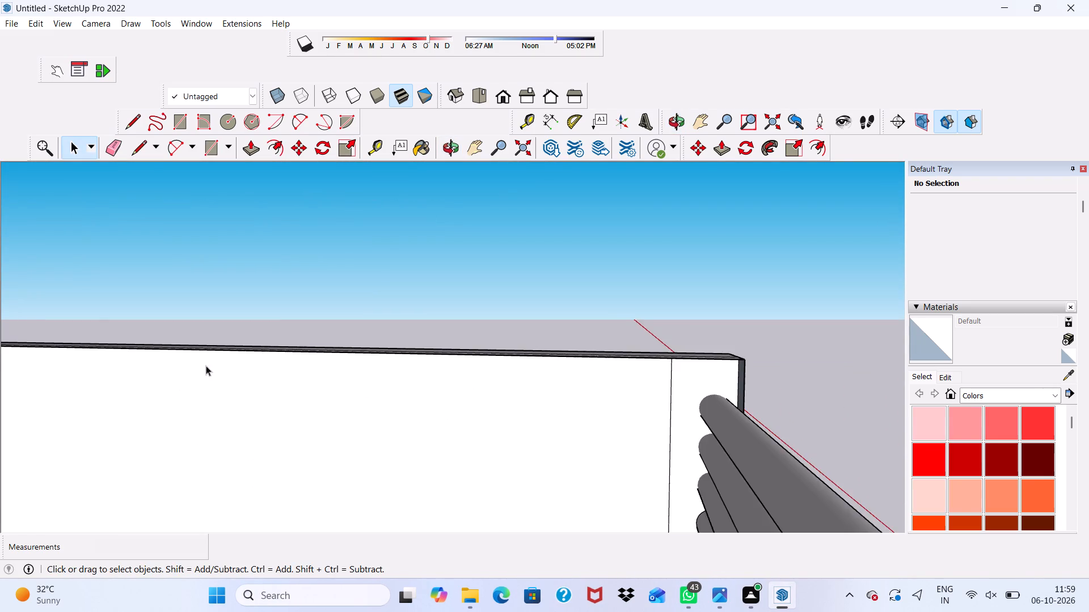
middle_drag(202, 366, 247, 304)
scroll(365, 391, up, 2)
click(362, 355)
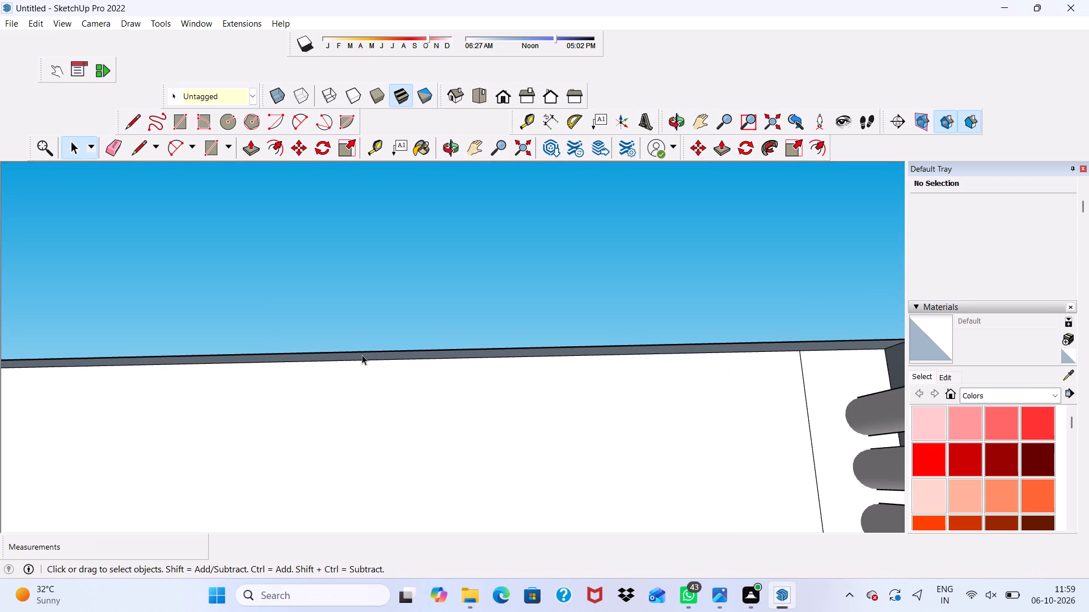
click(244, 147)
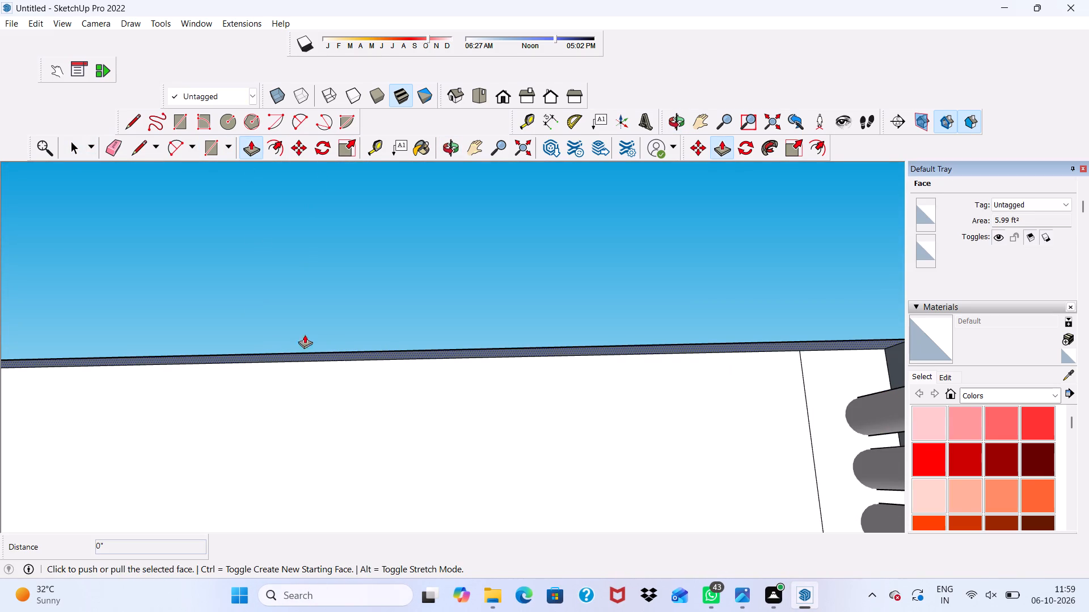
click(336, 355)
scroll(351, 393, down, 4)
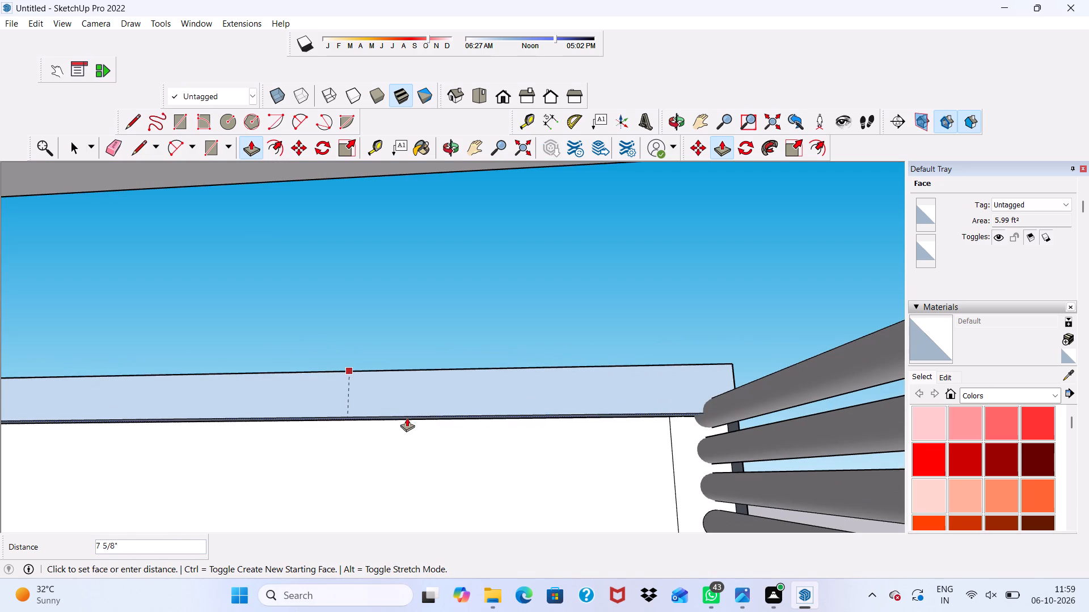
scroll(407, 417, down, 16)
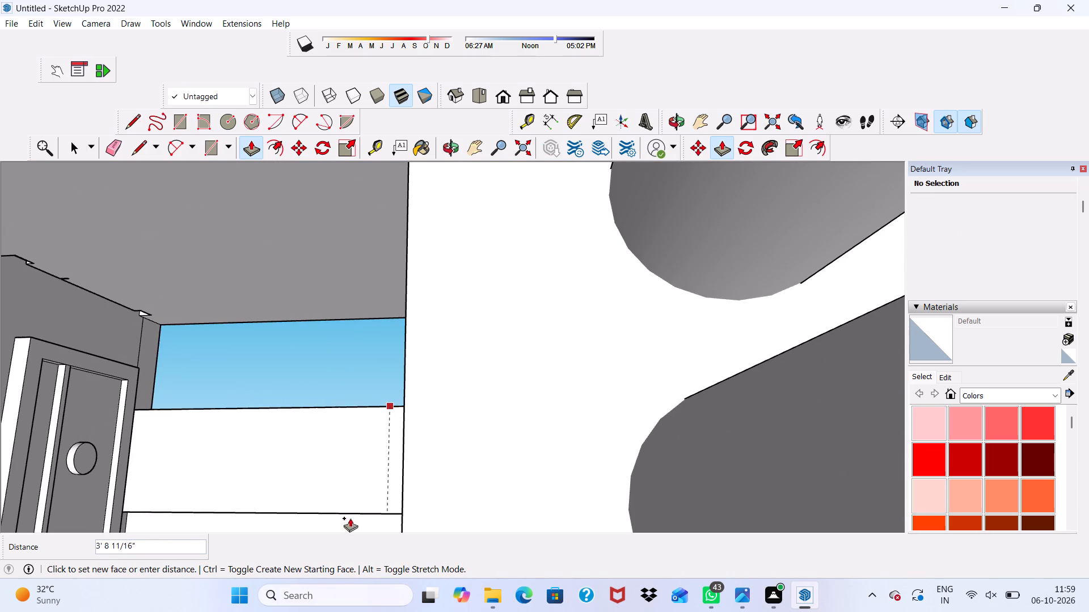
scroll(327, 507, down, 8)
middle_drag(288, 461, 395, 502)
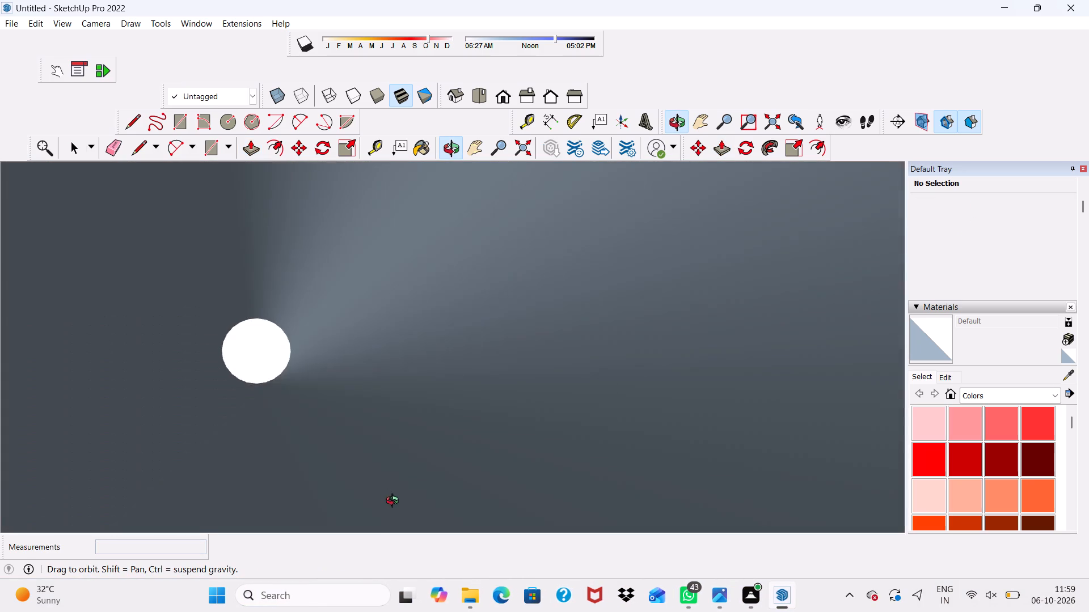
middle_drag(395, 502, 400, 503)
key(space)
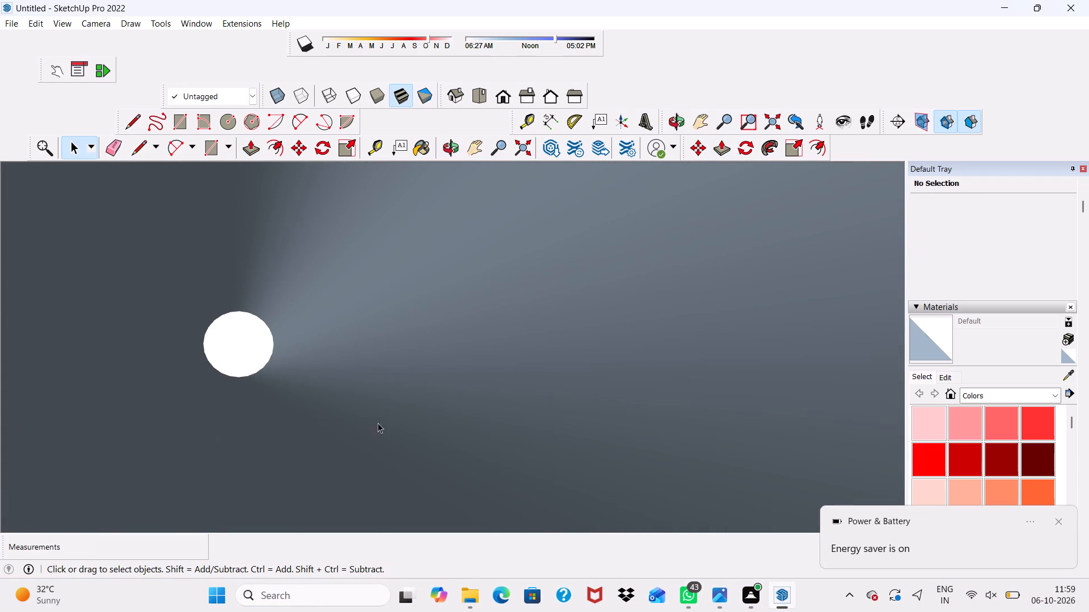
Bring up the front view and examine the first-floor balcony's railing, end post and side wall corner.
scroll(412, 403, down, 8)
scroll(380, 408, down, 13)
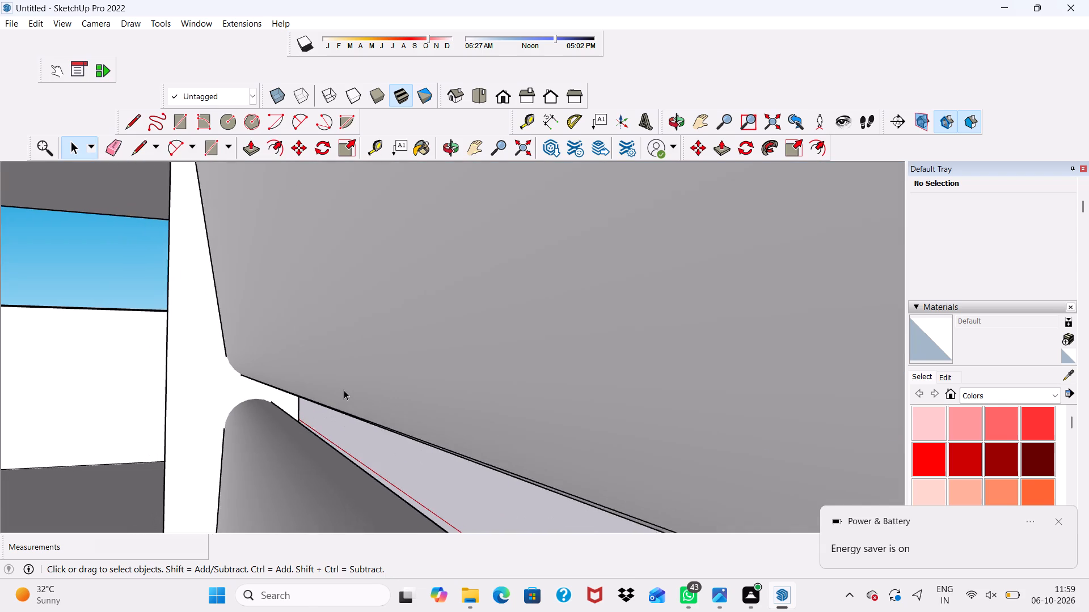
scroll(344, 390, up, 2)
scroll(344, 390, down, 2)
scroll(344, 390, up, 1)
scroll(344, 390, down, 9)
scroll(269, 357, up, 1)
scroll(275, 363, down, 13)
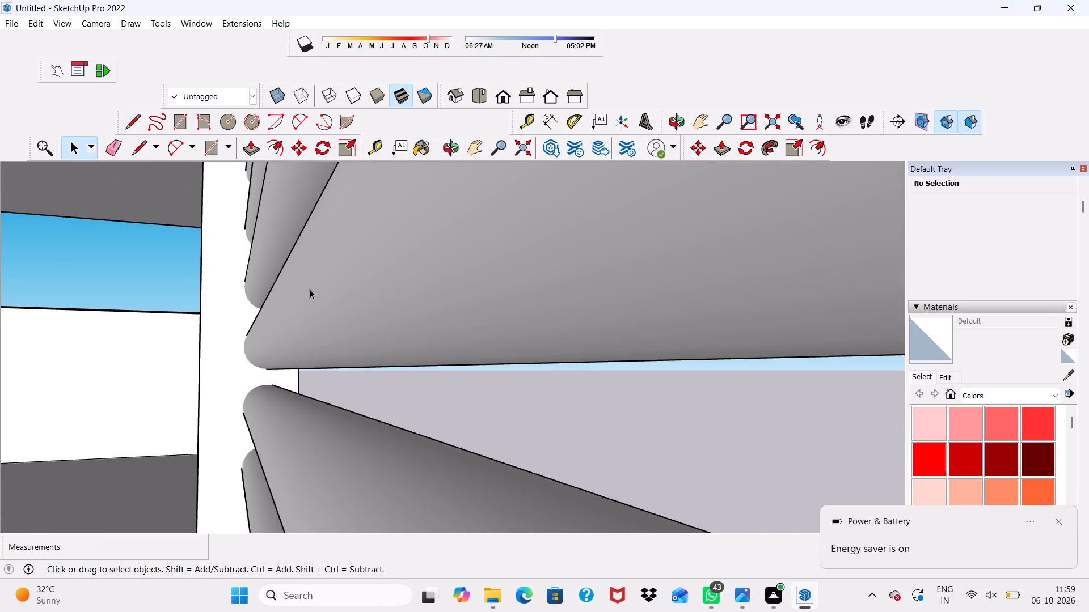
scroll(310, 289, down, 8)
click(508, 95)
scroll(424, 269, down, 3)
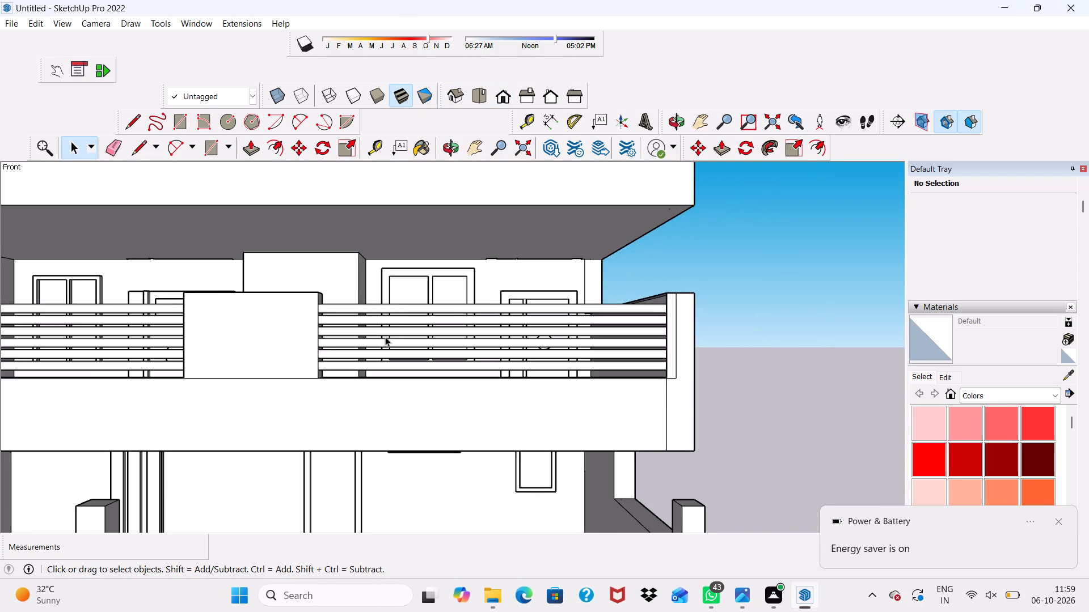
scroll(385, 337, down, 5)
scroll(566, 264, up, 3)
middle_drag(555, 280, 606, 333)
scroll(526, 389, up, 4)
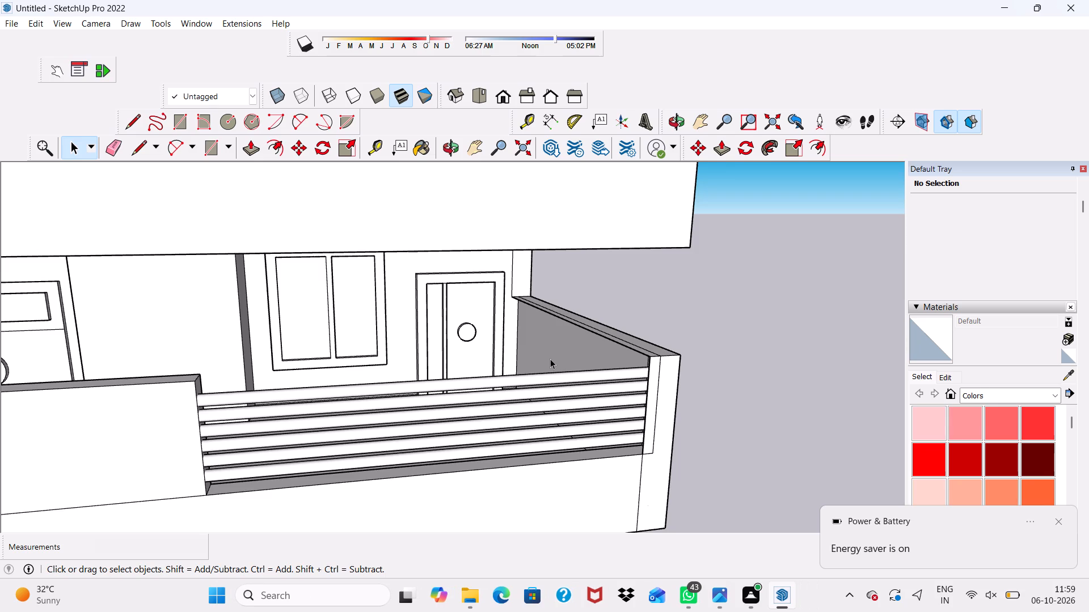
scroll(551, 358, up, 1)
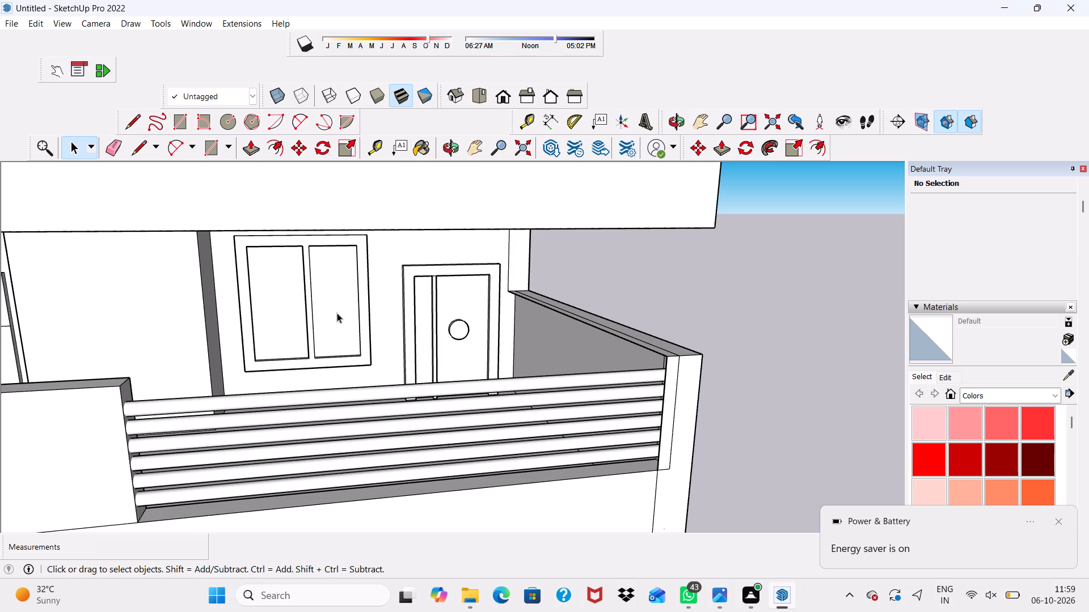
Examine the first-floor balcony's railing, parapet panel and end wall from the front and from an oblique angle.
scroll(0, 210, up, 1)
scroll(0, 403, down, 4)
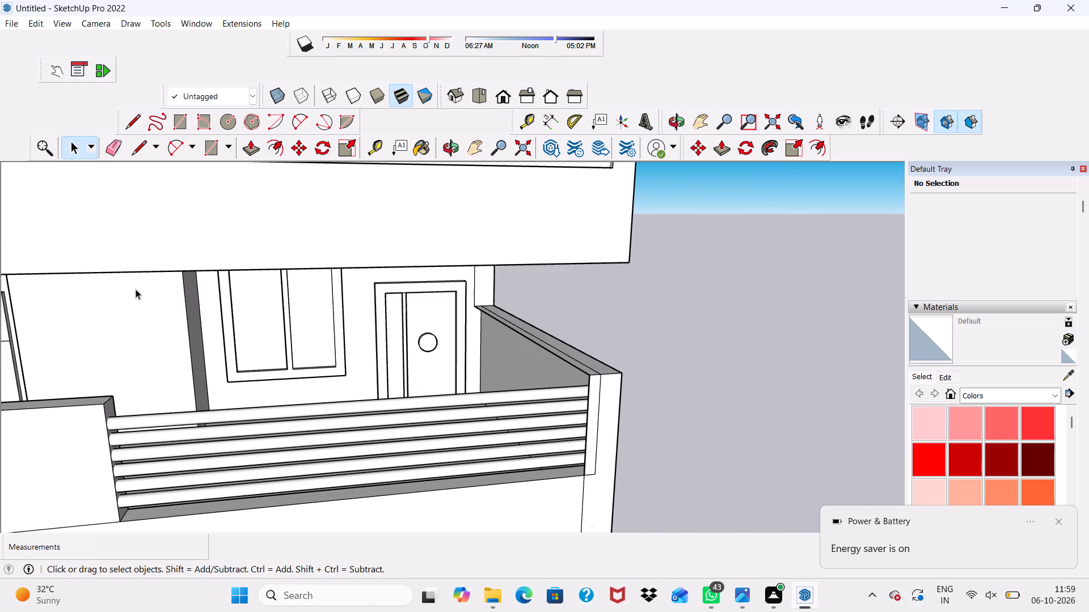
scroll(106, 309, down, 3)
scroll(236, 303, up, 2)
scroll(371, 325, down, 1)
middle_drag(372, 325, 462, 290)
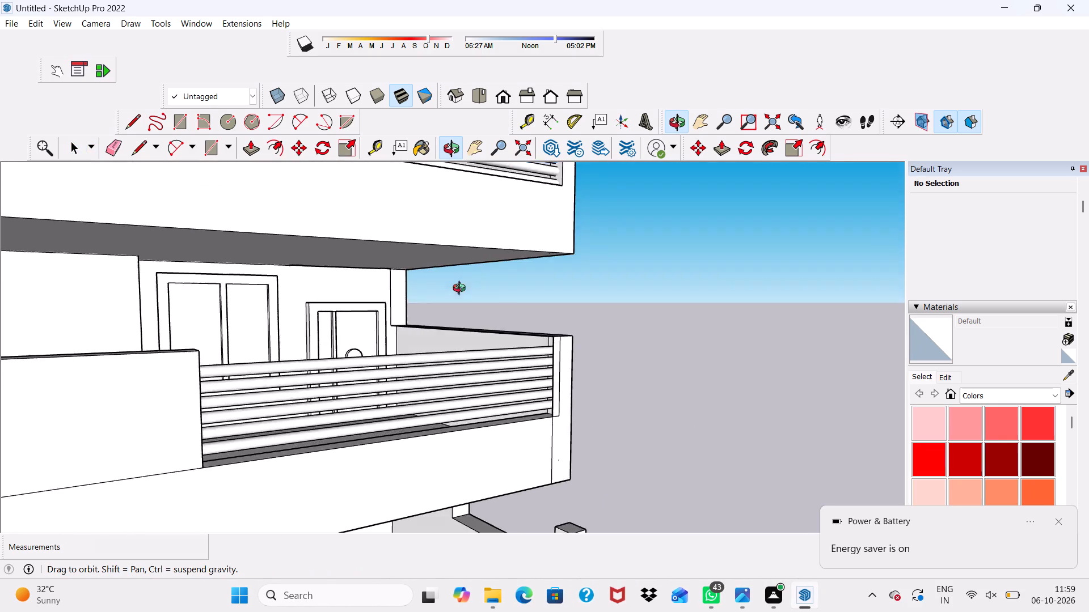
middle_drag(462, 290, 536, 272)
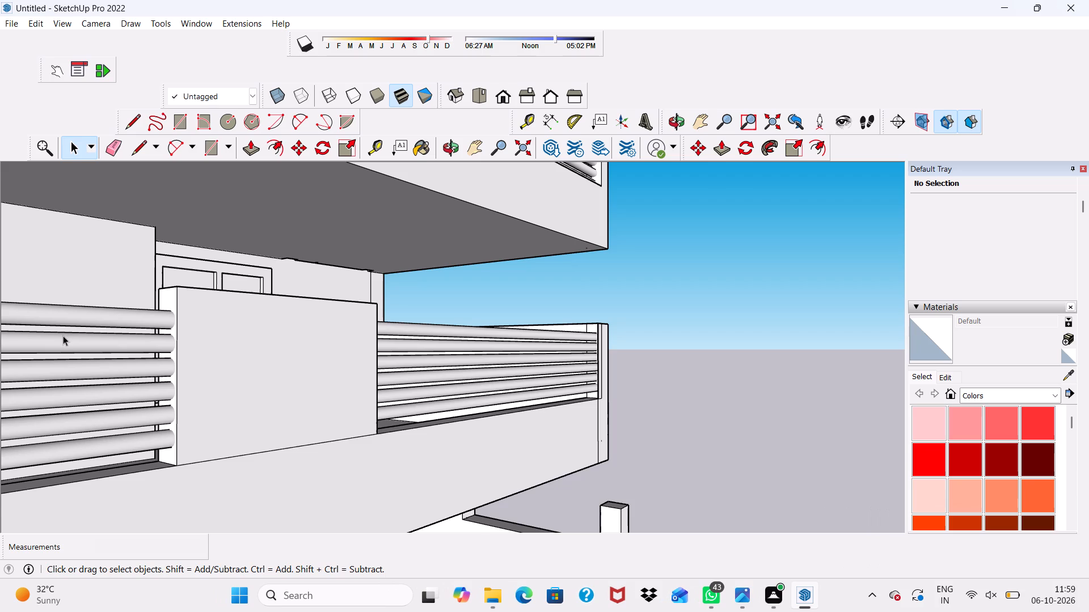
scroll(55, 344, up, 1)
scroll(0, 308, down, 3)
scroll(0, 306, up, 1)
scroll(0, 307, down, 1)
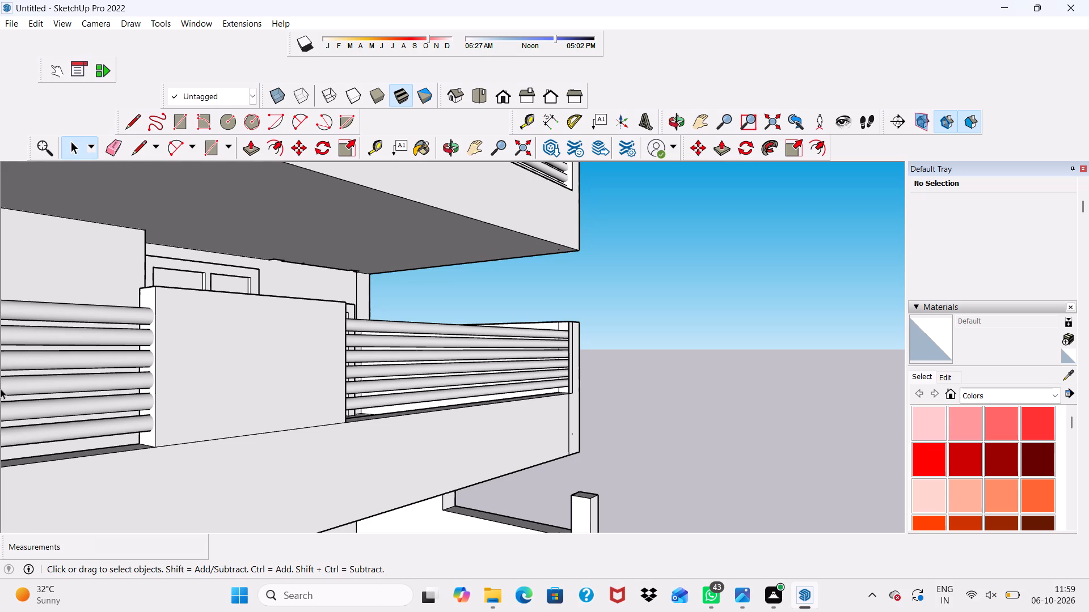
scroll(4, 401, down, 5)
scroll(16, 392, up, 1)
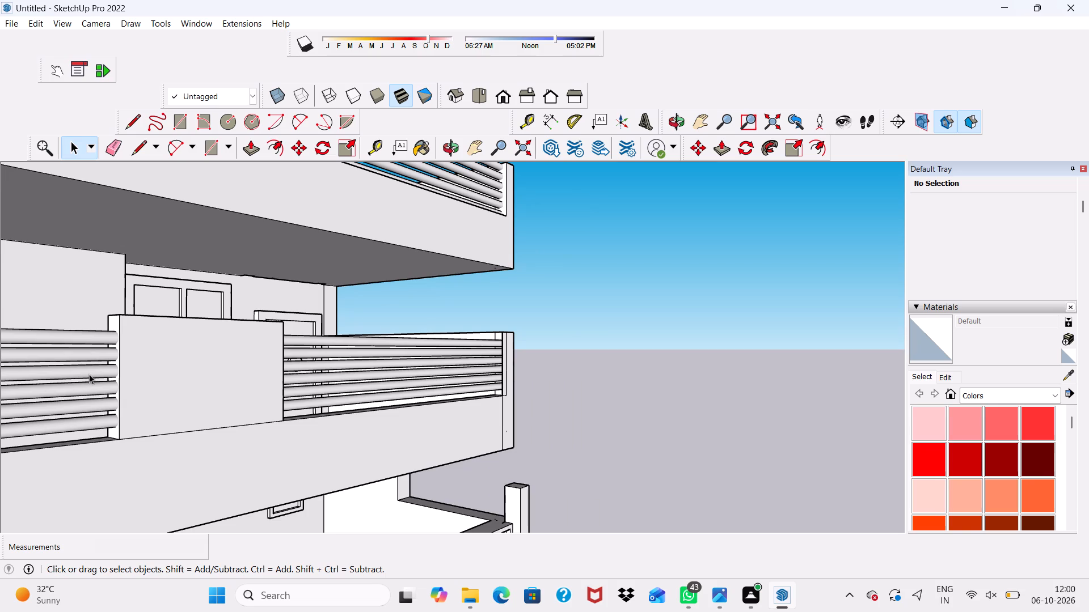
scroll(48, 377, up, 3)
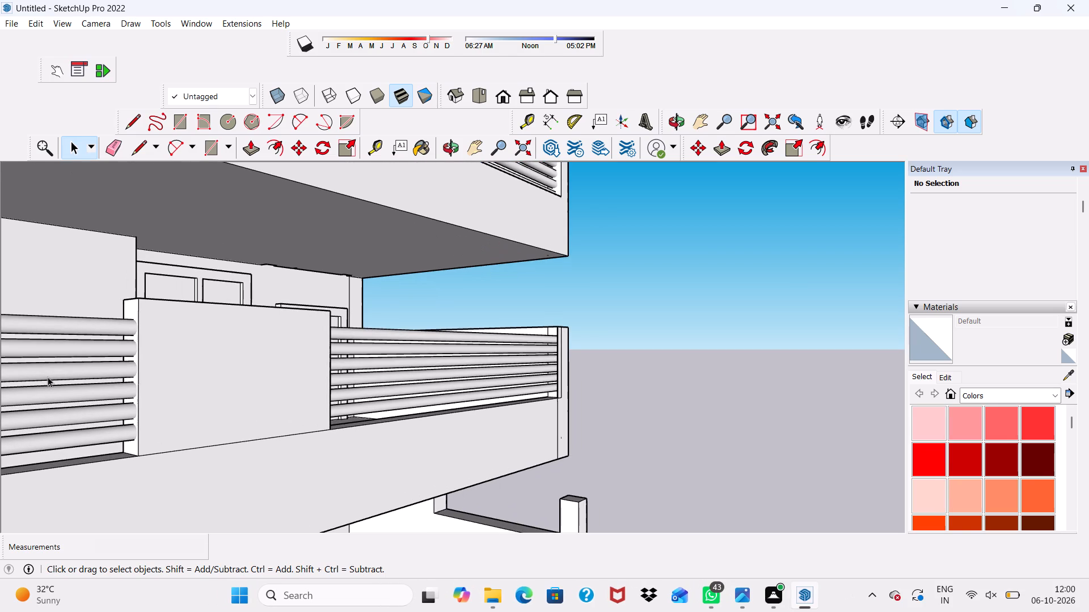
scroll(48, 377, down, 4)
scroll(10, 313, down, 3)
middle_drag(35, 354, 90, 375)
middle_drag(134, 374, 214, 363)
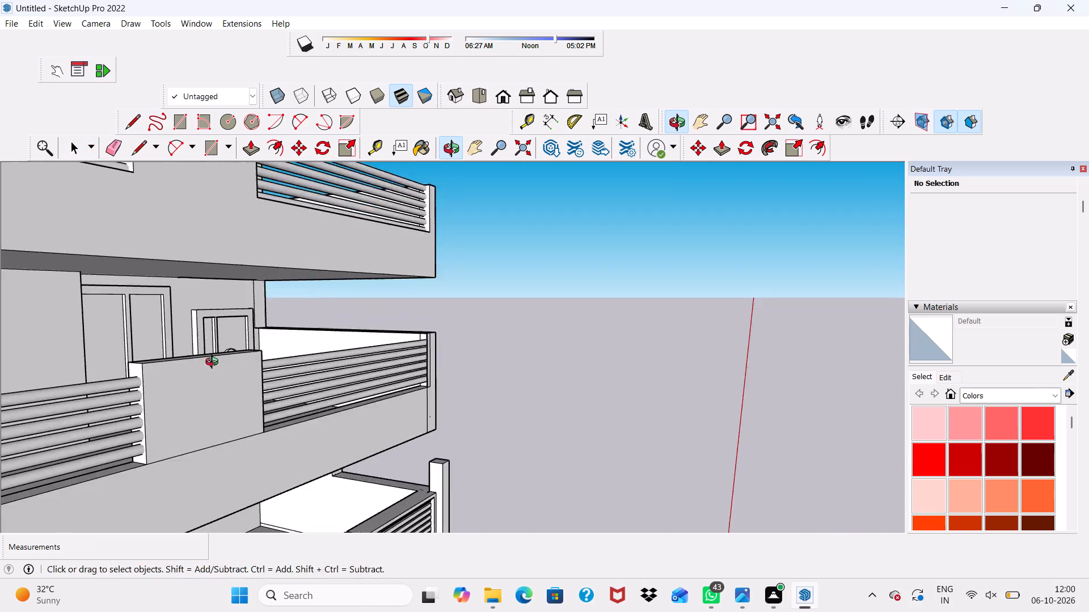
middle_drag(214, 363, 233, 358)
scroll(263, 346, up, 3)
scroll(306, 342, down, 3)
scroll(323, 353, up, 1)
scroll(337, 360, down, 6)
scroll(469, 347, up, 1)
scroll(488, 367, down, 2)
Examine the whole front of the house, including the balcony railings, gates and ground-floor wall.
middle_drag(517, 397, 348, 417)
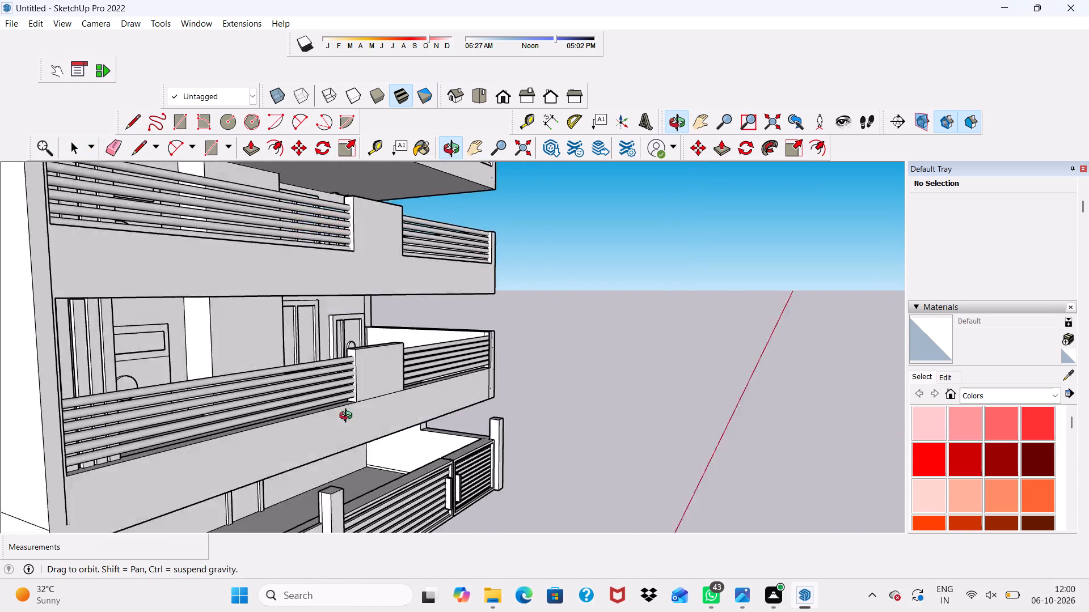
middle_drag(348, 417, 378, 410)
scroll(336, 375, up, 3)
scroll(296, 392, down, 7)
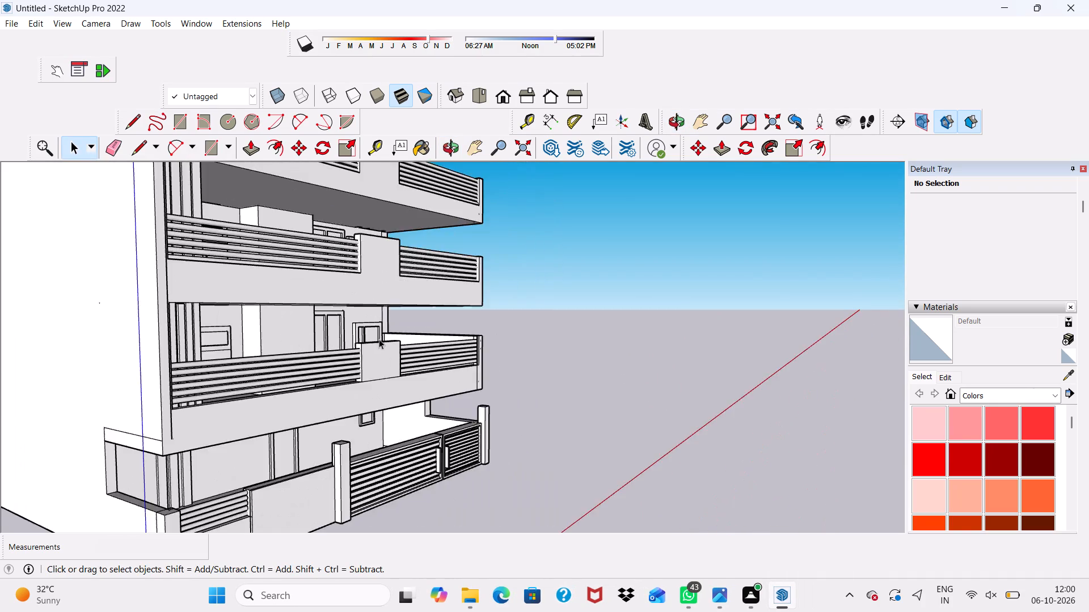
scroll(379, 339, down, 3)
middle_drag(377, 382, 154, 414)
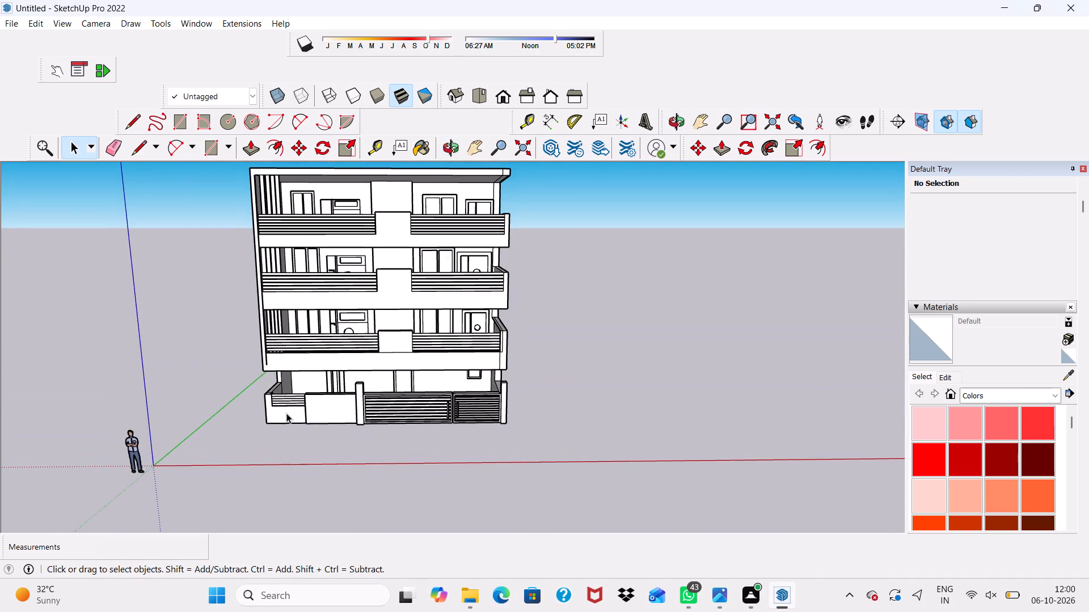
scroll(377, 381, up, 3)
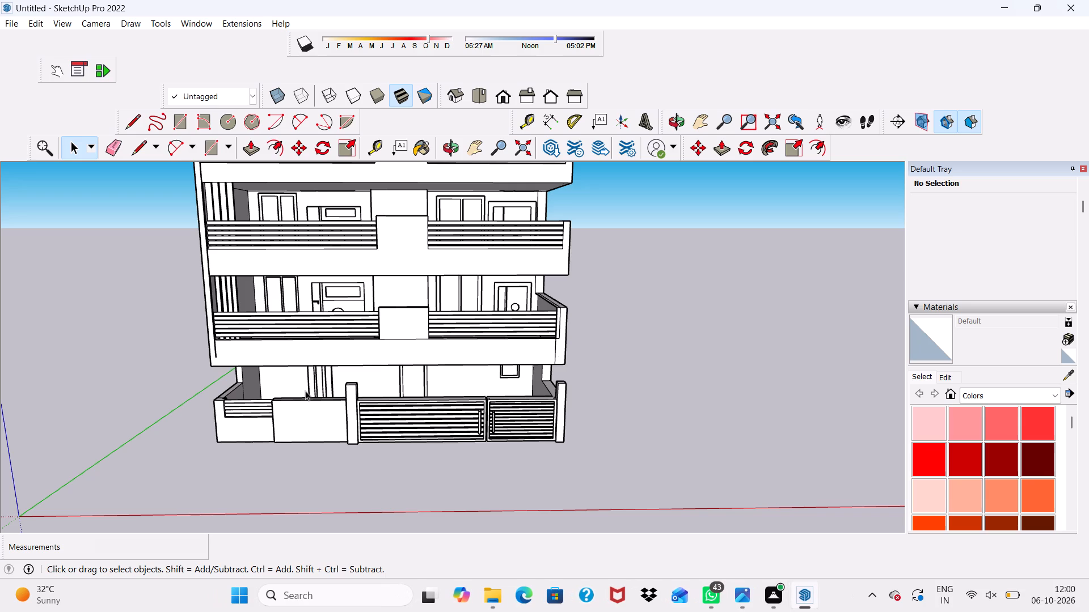
scroll(230, 261, down, 1)
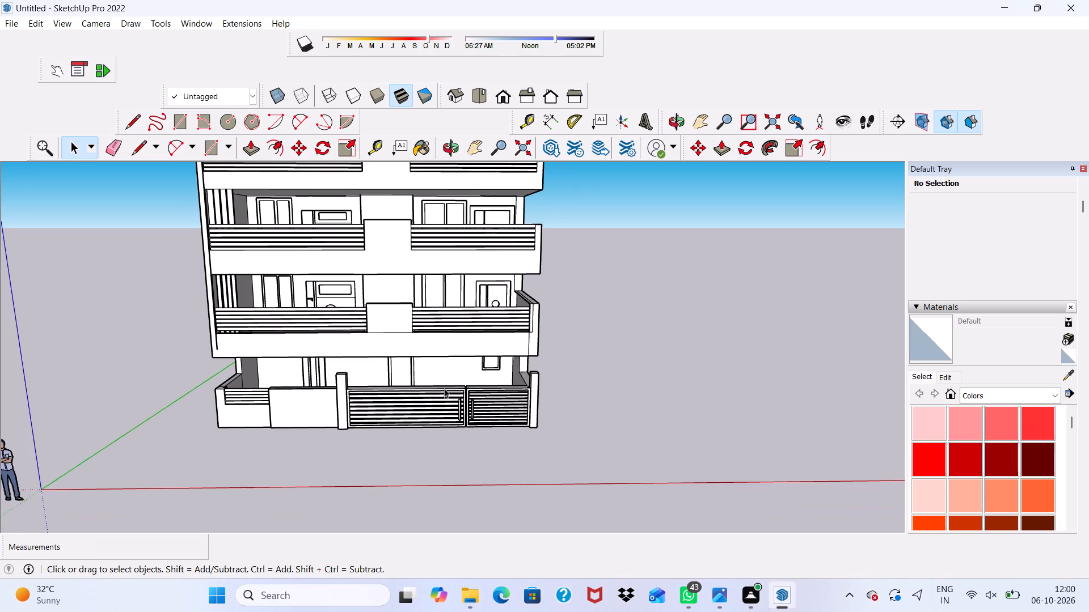
key(space)
middle_drag(409, 389, 369, 368)
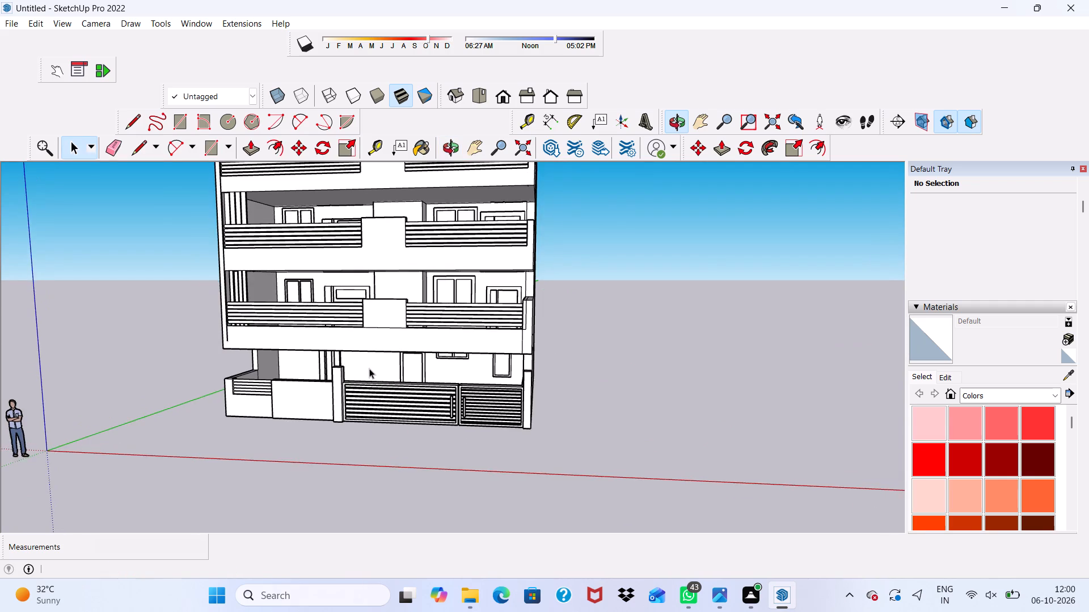
scroll(369, 368, up, 4)
scroll(227, 435, down, 3)
scroll(219, 443, up, 1)
scroll(366, 394, up, 4)
scroll(273, 385, down, 2)
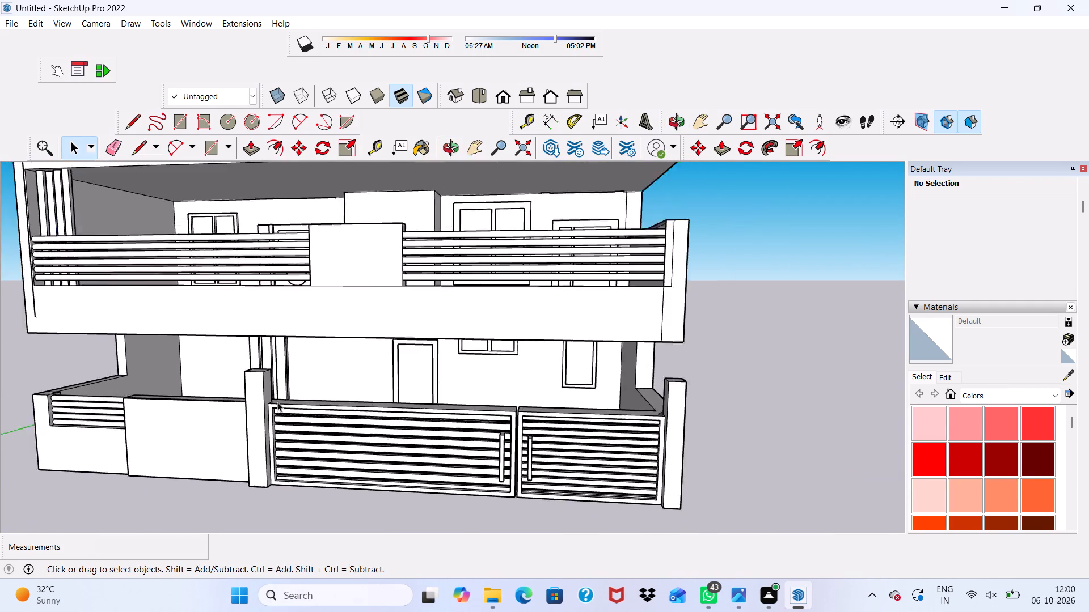
scroll(277, 402, down, 2)
middle_drag(314, 409, 363, 403)
scroll(375, 356, up, 4)
scroll(367, 338, down, 1)
scroll(363, 346, up, 1)
scroll(351, 384, down, 2)
middle_drag(376, 440, 376, 423)
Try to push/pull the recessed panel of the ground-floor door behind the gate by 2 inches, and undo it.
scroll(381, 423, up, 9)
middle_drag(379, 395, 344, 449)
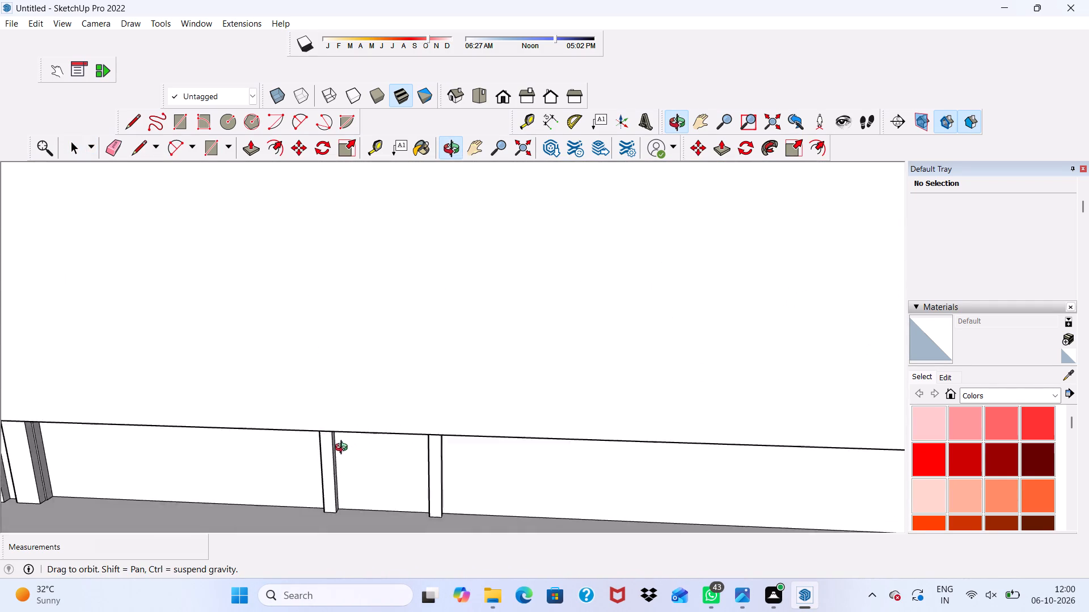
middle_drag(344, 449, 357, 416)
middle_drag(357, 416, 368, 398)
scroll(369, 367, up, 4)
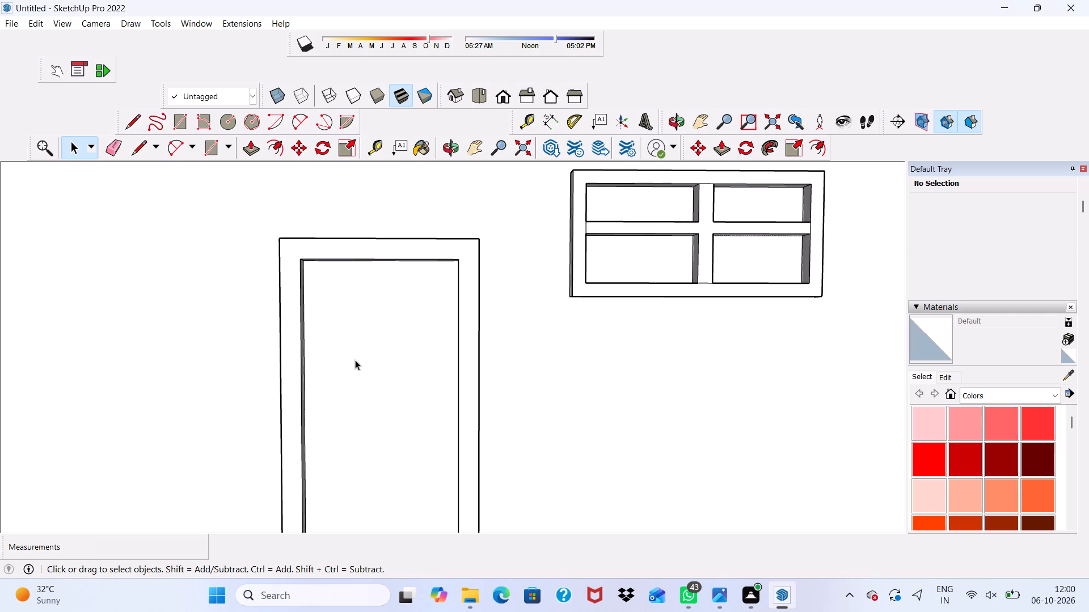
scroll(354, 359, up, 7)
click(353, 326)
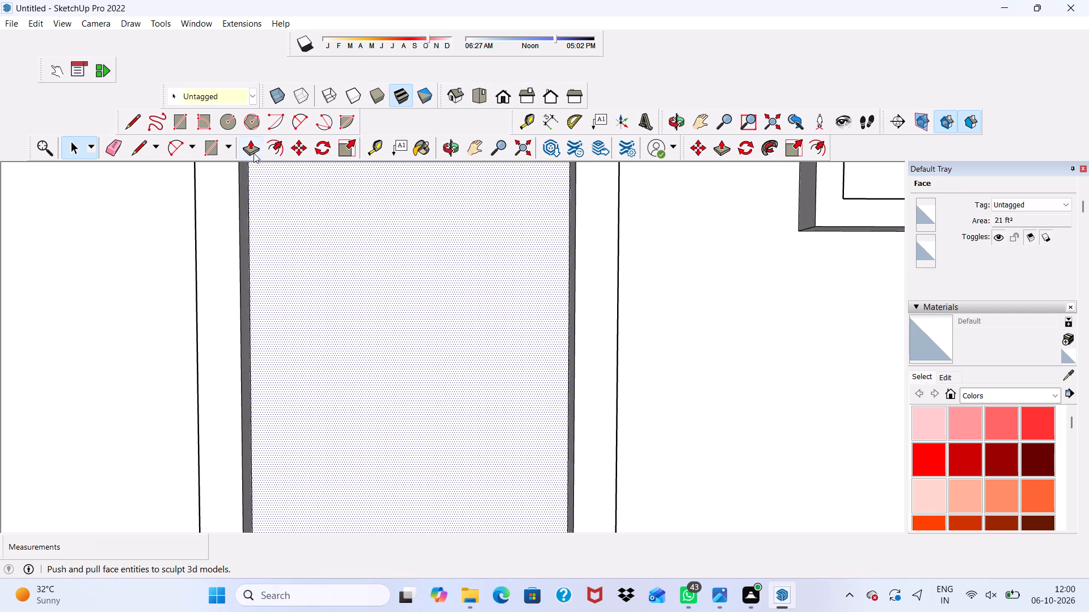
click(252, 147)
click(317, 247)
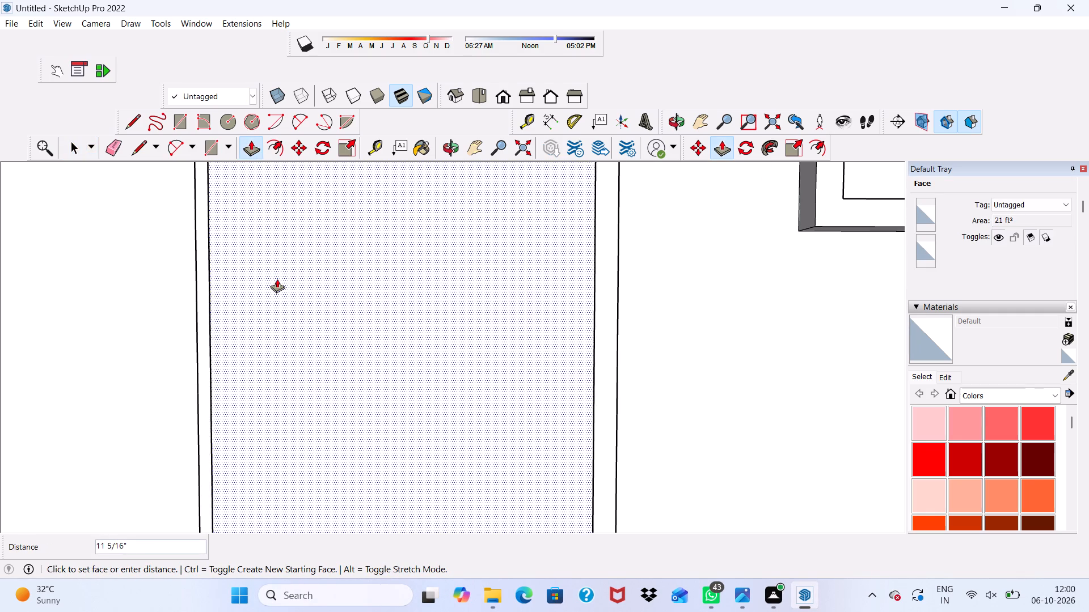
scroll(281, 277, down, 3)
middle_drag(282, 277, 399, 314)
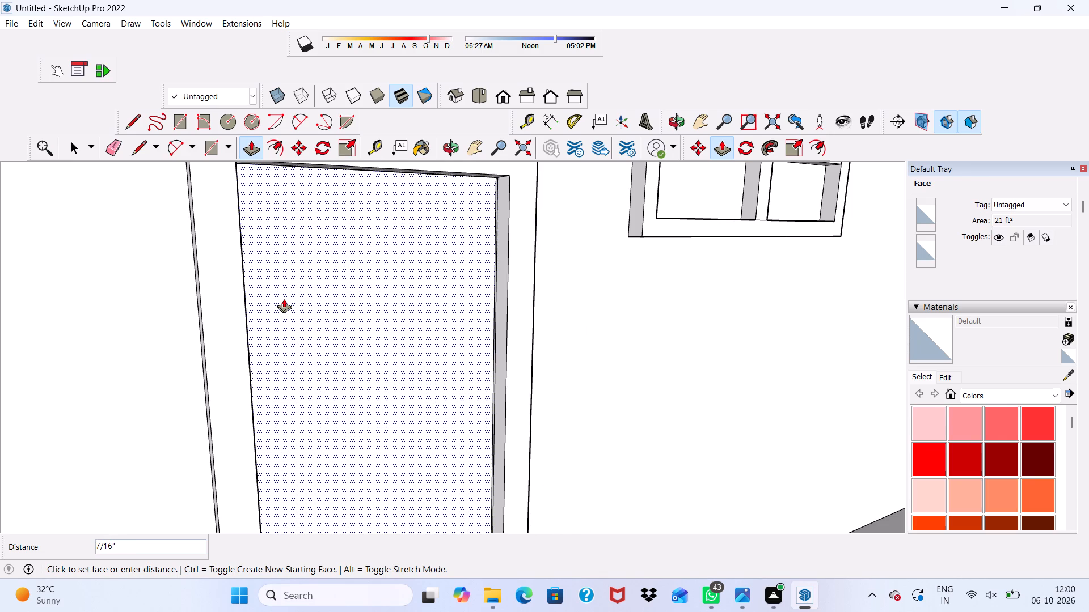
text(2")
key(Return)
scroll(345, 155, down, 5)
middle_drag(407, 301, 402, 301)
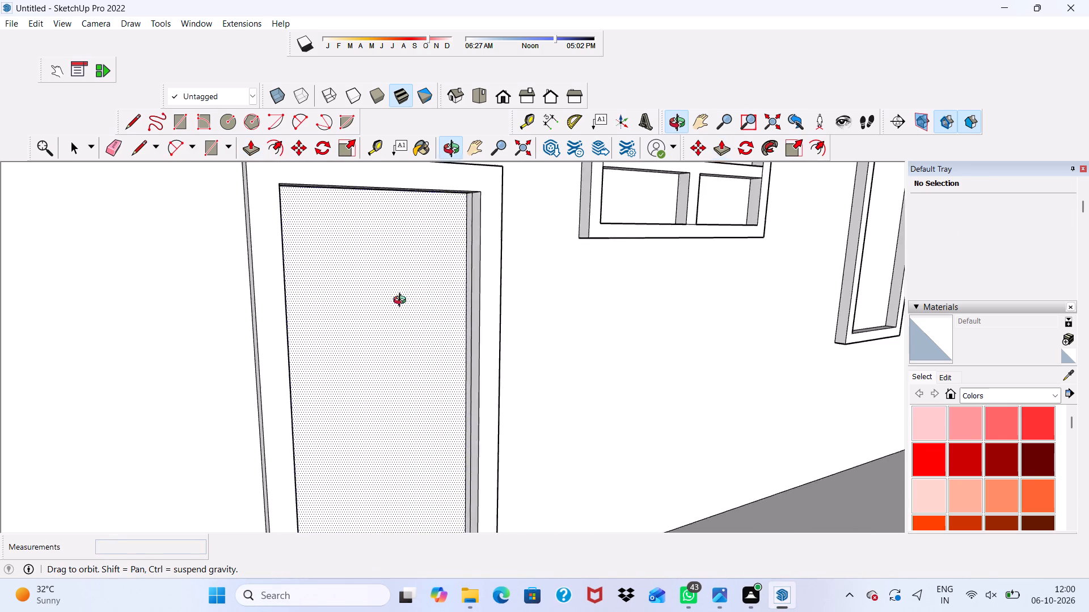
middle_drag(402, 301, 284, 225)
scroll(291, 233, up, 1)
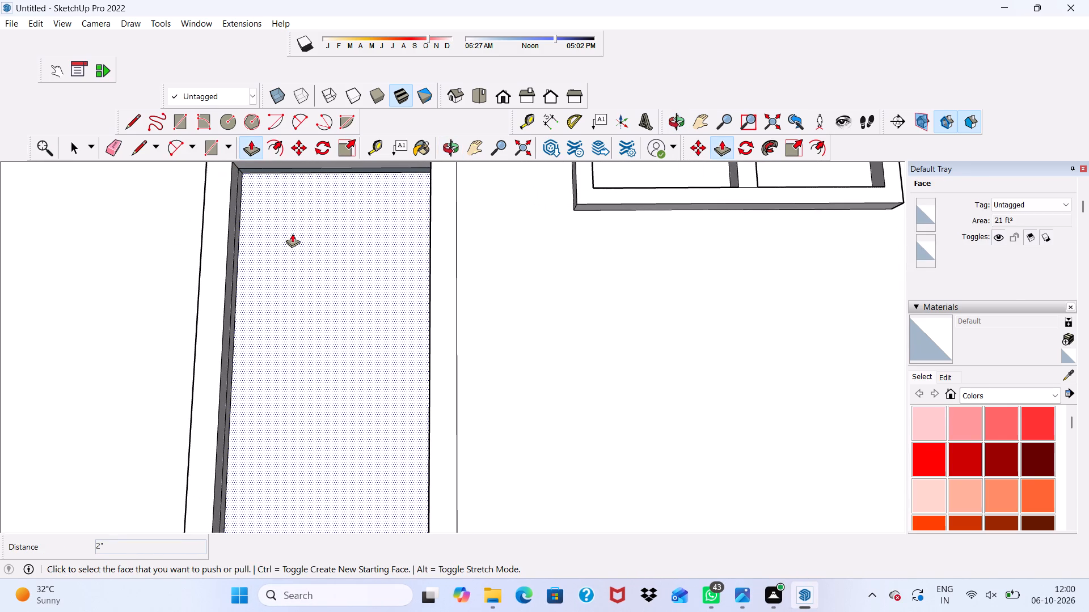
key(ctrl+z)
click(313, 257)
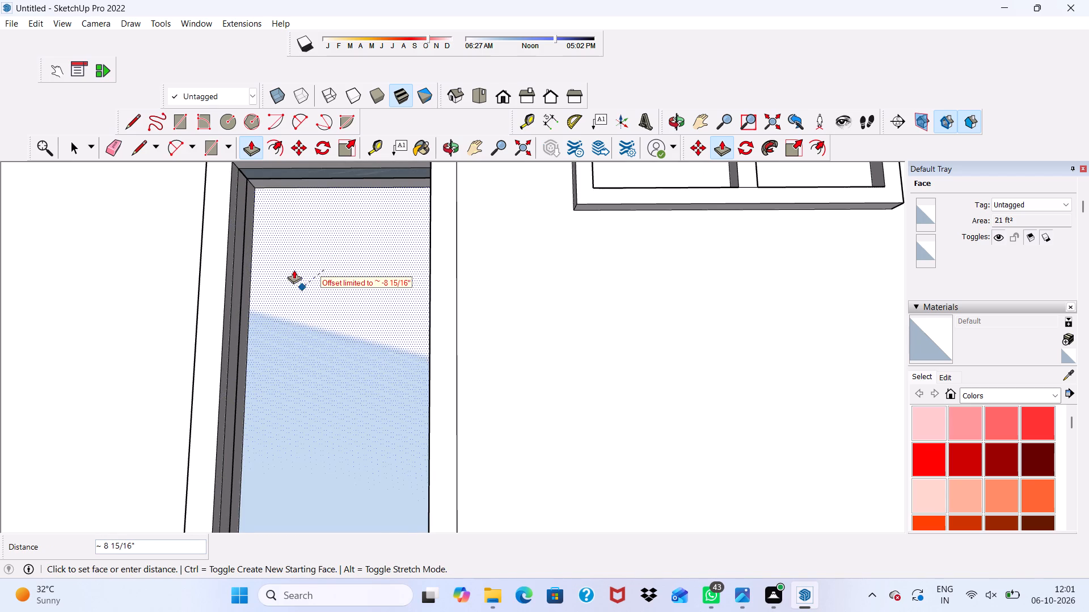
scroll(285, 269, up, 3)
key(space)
Draw a hexagon with an inscribed radius of about 7 7/8 inches on the ground-floor door panel, near its mid-height.
scroll(286, 269, down, 12)
middle_drag(328, 282, 290, 348)
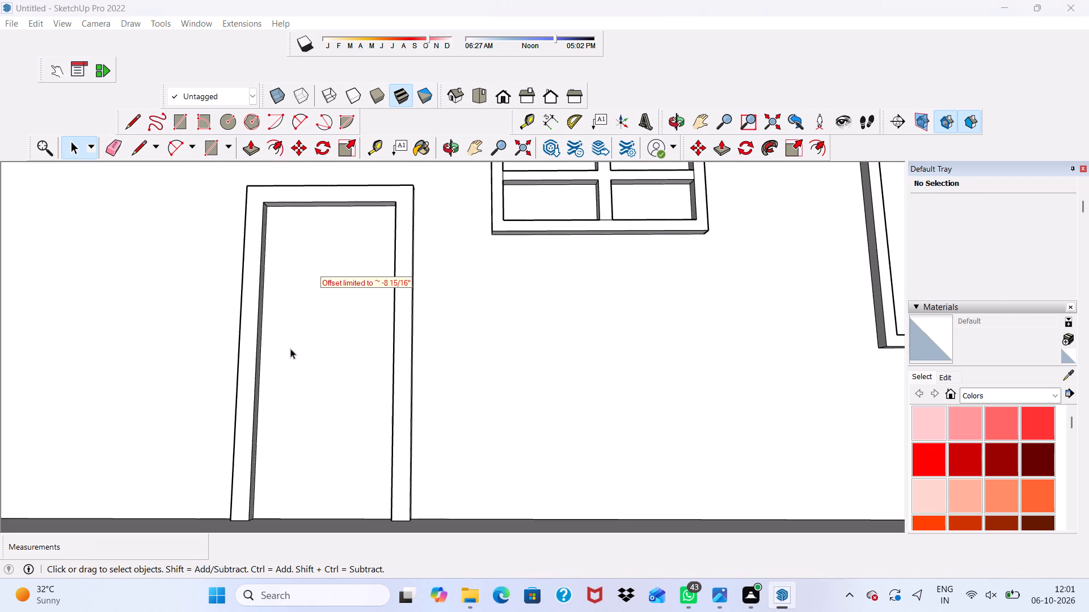
middle_drag(290, 348, 281, 344)
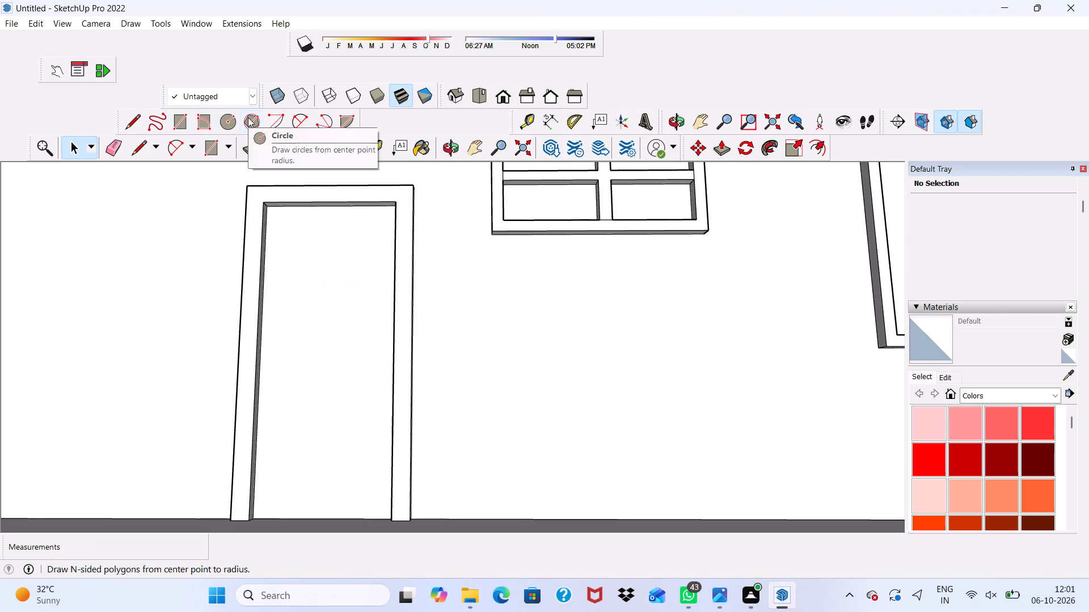
click(248, 117)
click(303, 335)
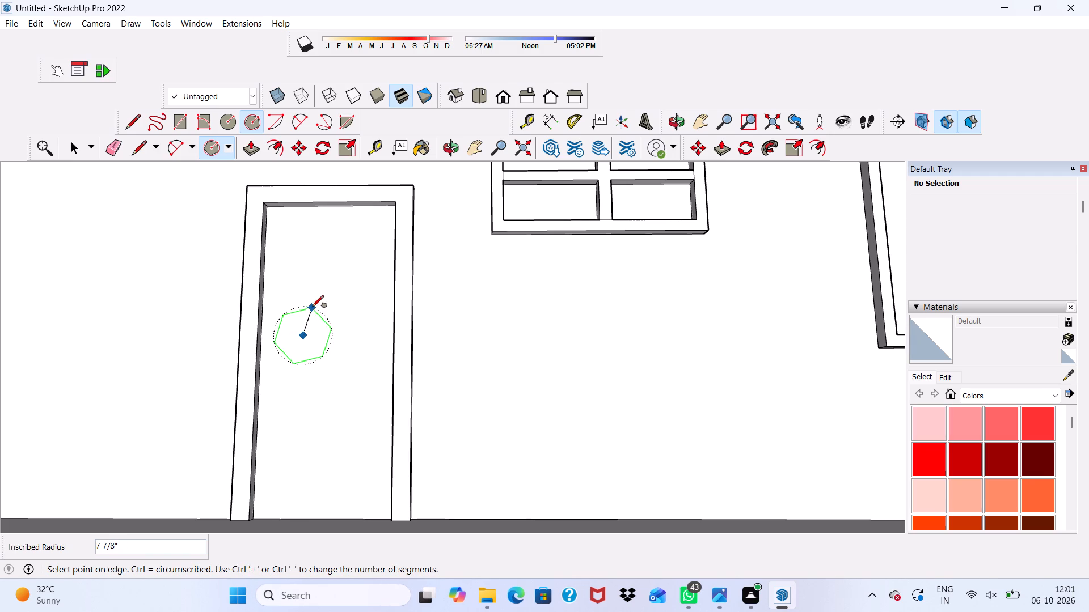
click(304, 307)
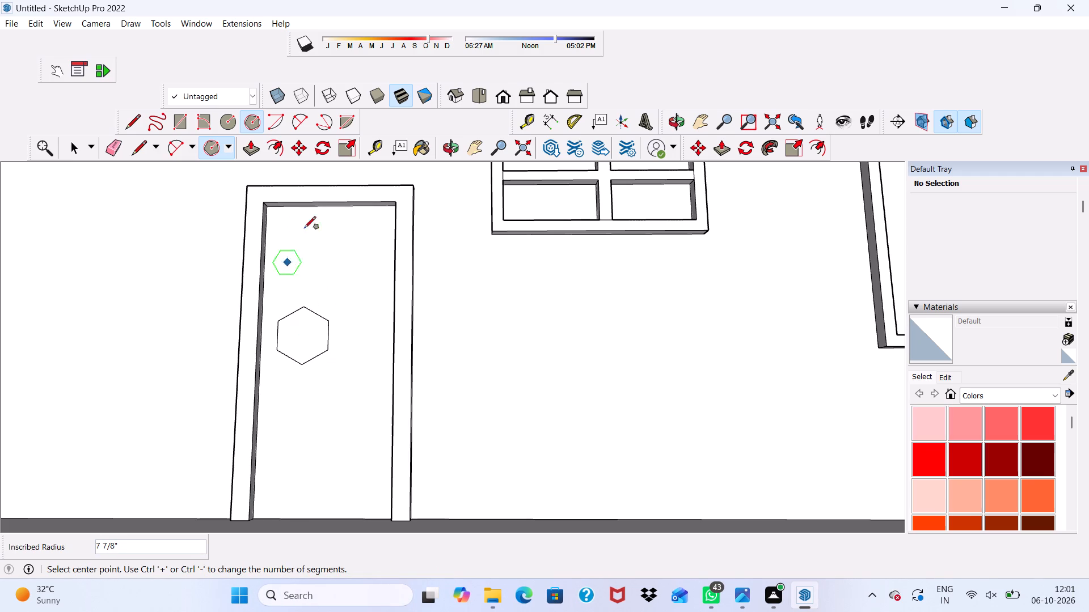
Push/pull the hexagon on the ground-floor door panel by 3 inches.
click(246, 142)
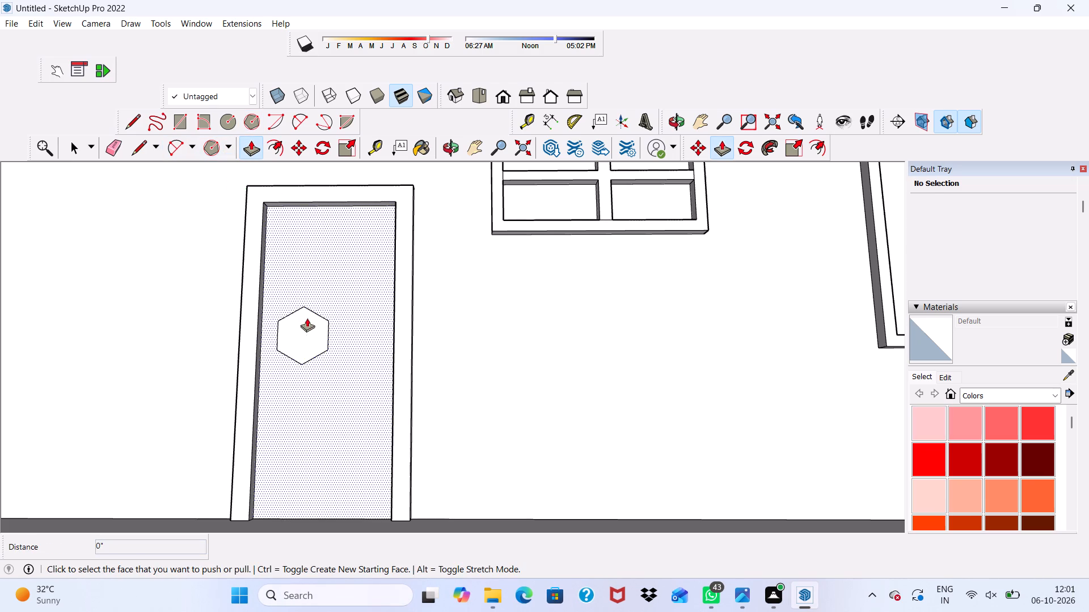
click(307, 318)
text(3")
key(Return)
key(space)
Examine the slatted entrance gates, their handles and the gap between the two leaves from outside.
scroll(293, 326, down, 2)
scroll(318, 341, up, 1)
scroll(321, 343, down, 1)
scroll(323, 345, up, 1)
scroll(323, 344, down, 3)
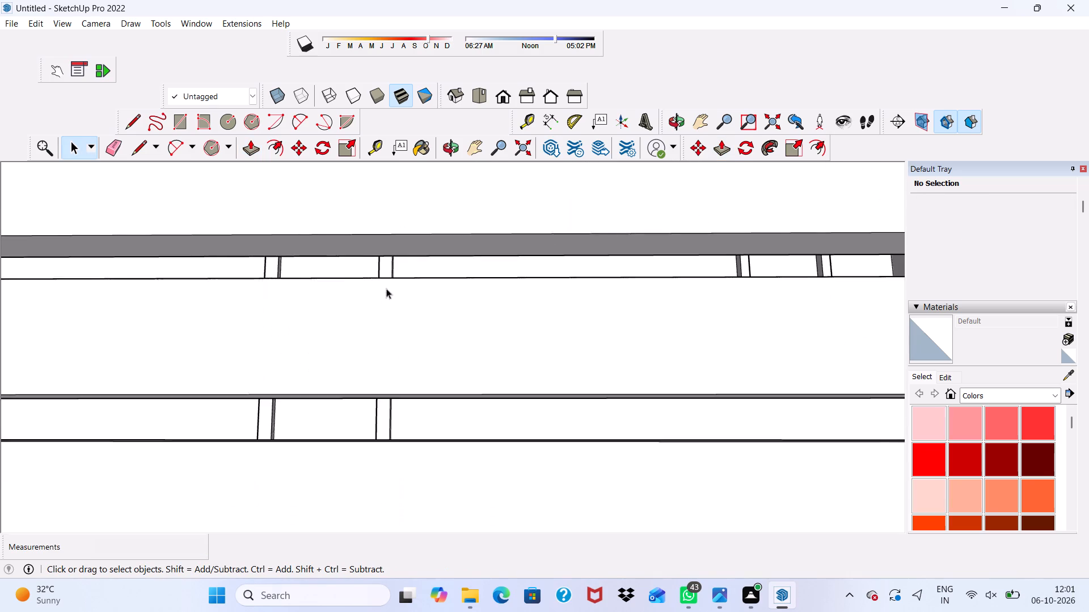
scroll(386, 288, down, 3)
scroll(420, 222, up, 1)
scroll(431, 233, down, 3)
middle_drag(463, 273, 355, 390)
scroll(314, 306, down, 2)
scroll(297, 335, up, 1)
scroll(293, 340, down, 7)
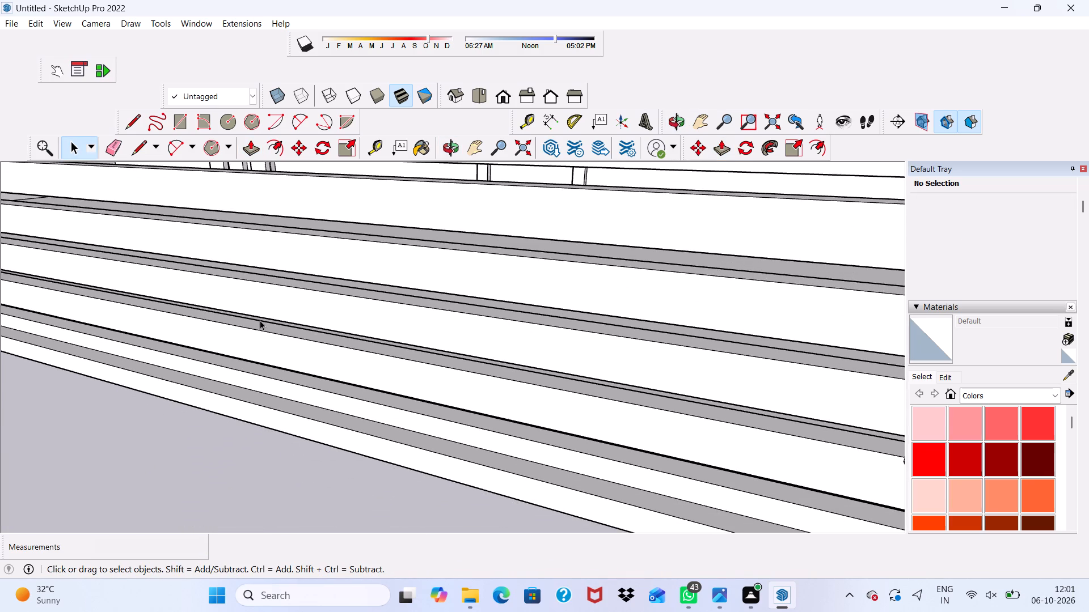
scroll(212, 327, up, 5)
scroll(212, 327, down, 13)
scroll(343, 331, up, 1)
scroll(357, 345, down, 1)
scroll(400, 283, up, 1)
scroll(398, 289, down, 3)
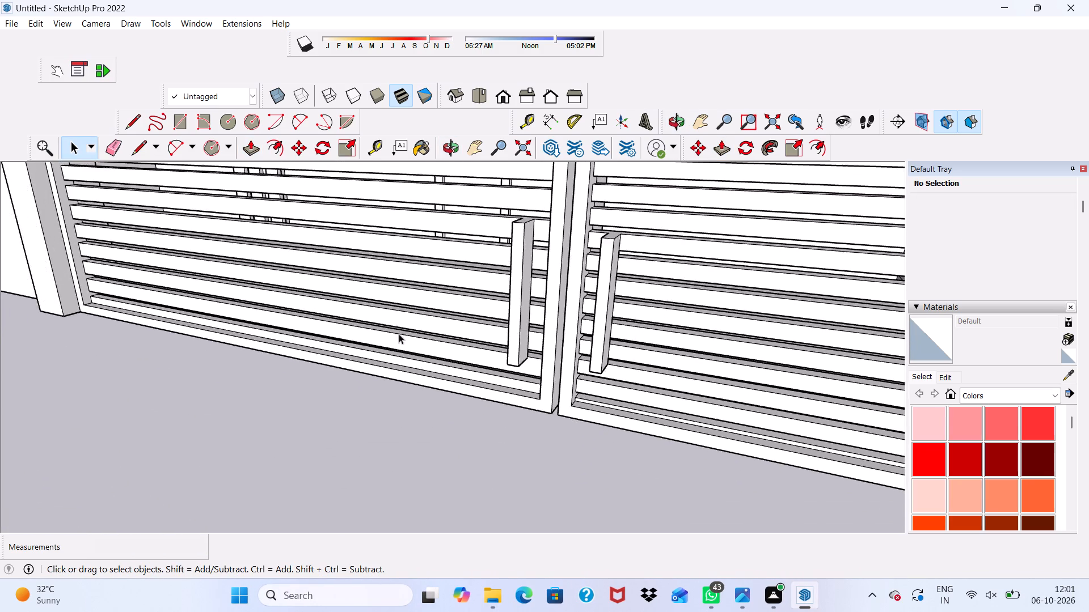
middle_drag(399, 333, 471, 333)
middle_click(471, 333)
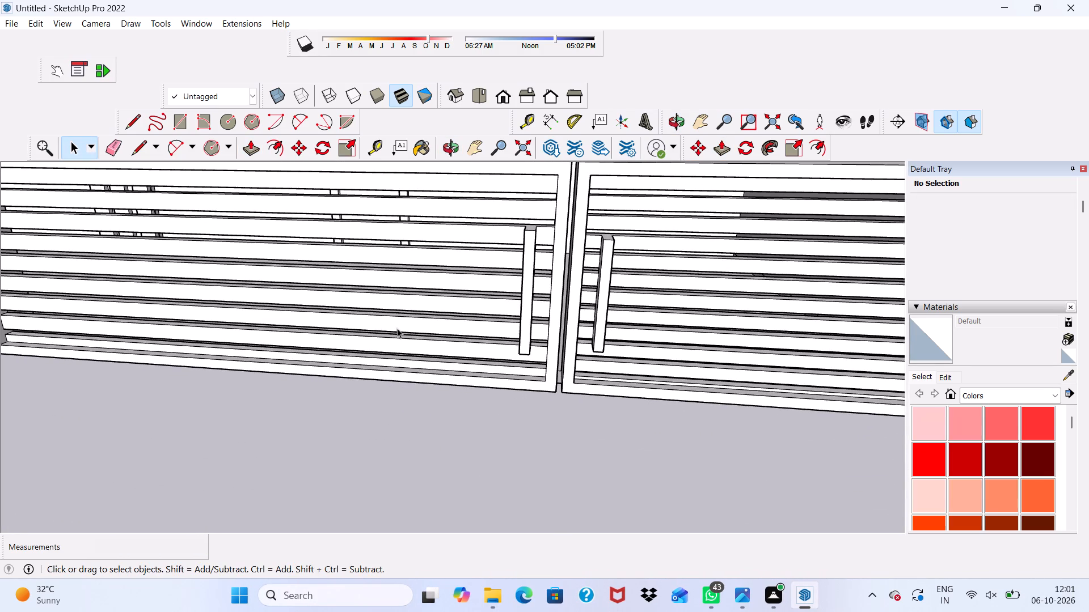
Examine the ground-floor door through the gates and the whole front of the house from farther back.
scroll(387, 337, down, 1)
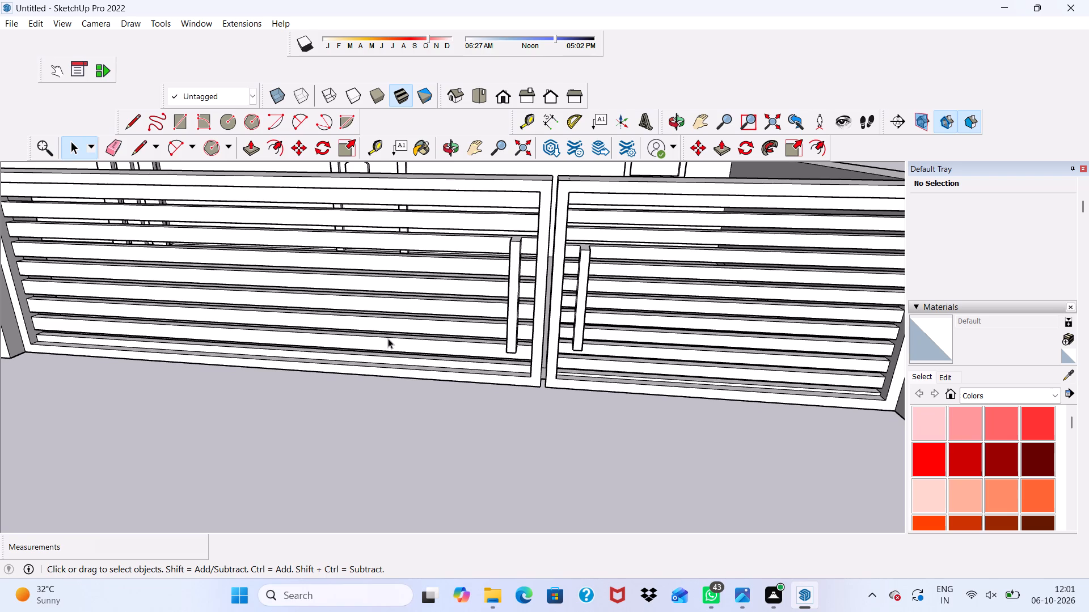
scroll(383, 320, down, 5)
key(space)
scroll(389, 319, down, 1)
middle_drag(389, 319, 379, 282)
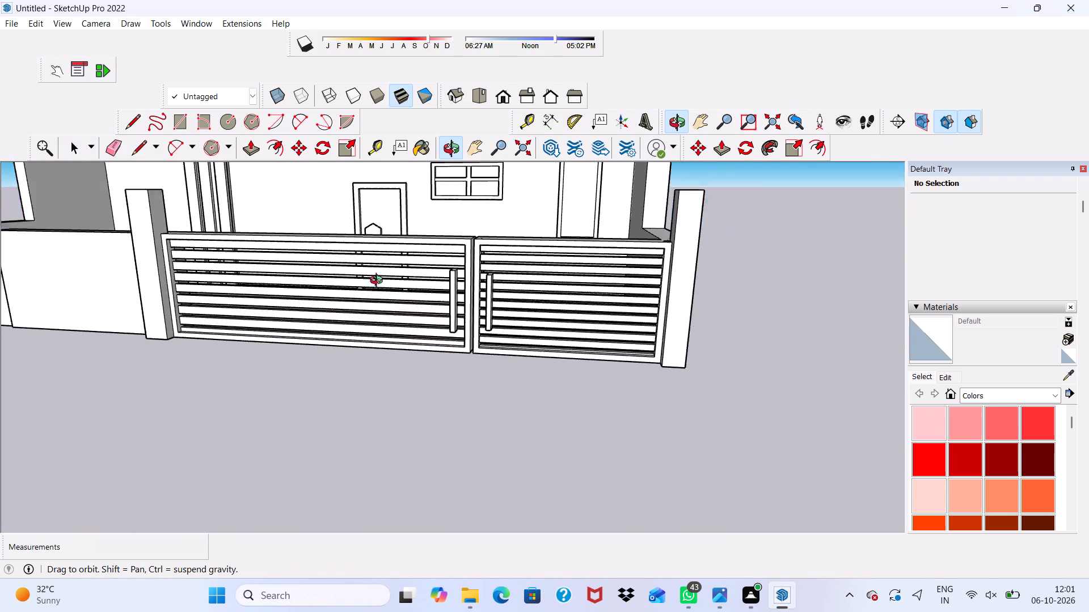
middle_drag(379, 282, 470, 278)
scroll(469, 273, down, 3)
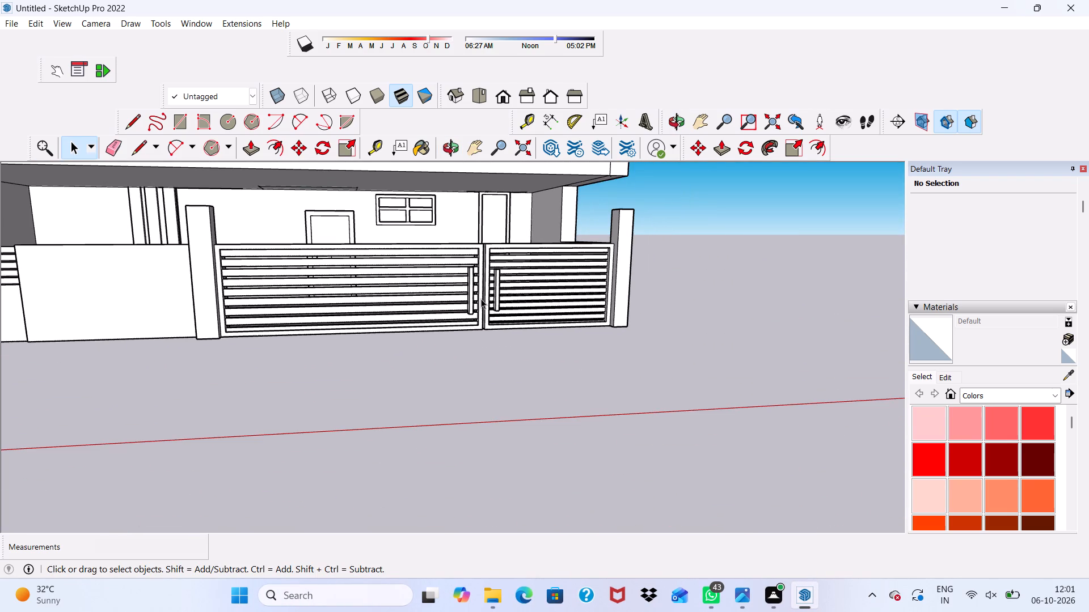
scroll(481, 299, down, 6)
scroll(425, 302, down, 4)
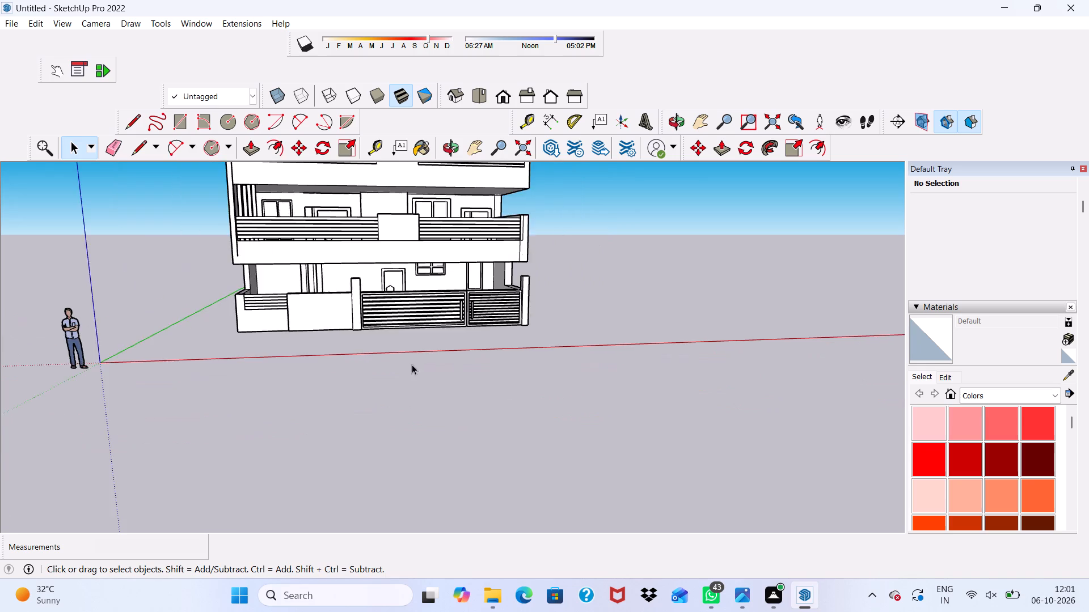
Erase the inner border line along the side edge of the flat roof's top face.
scroll(412, 364, down, 7)
scroll(375, 204, up, 4)
scroll(359, 228, down, 6)
scroll(335, 342, up, 1)
scroll(340, 353, down, 2)
scroll(400, 199, up, 10)
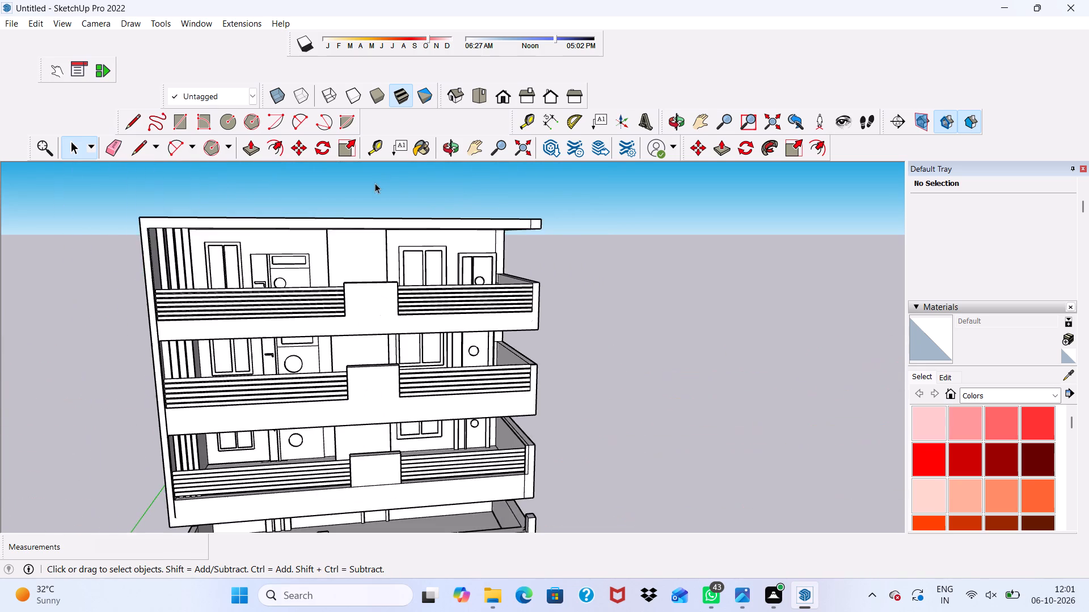
middle_drag(364, 232, 286, 326)
scroll(216, 262, up, 8)
click(241, 223)
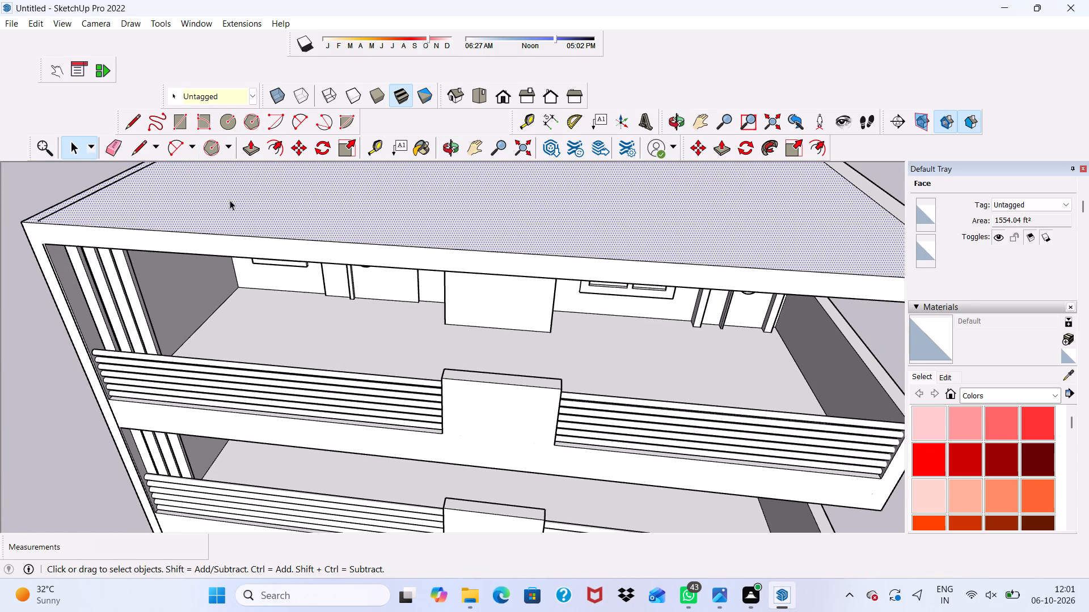
scroll(241, 223, down, 2)
middle_drag(241, 230, 146, 346)
scroll(146, 280, down, 11)
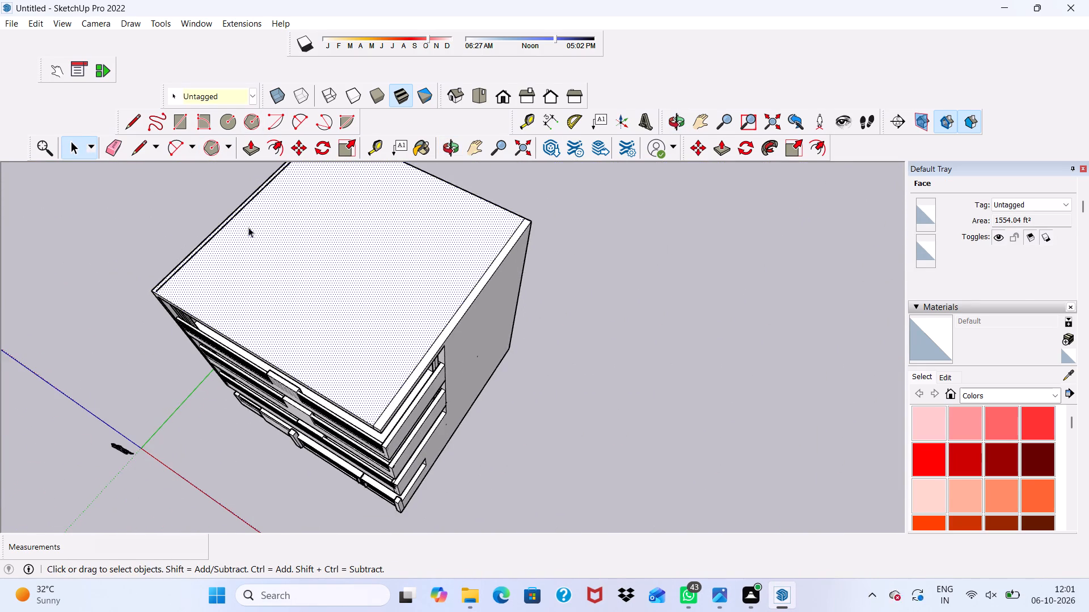
scroll(132, 171, up, 4)
scroll(324, 259, down, 4)
scroll(501, 291, up, 3)
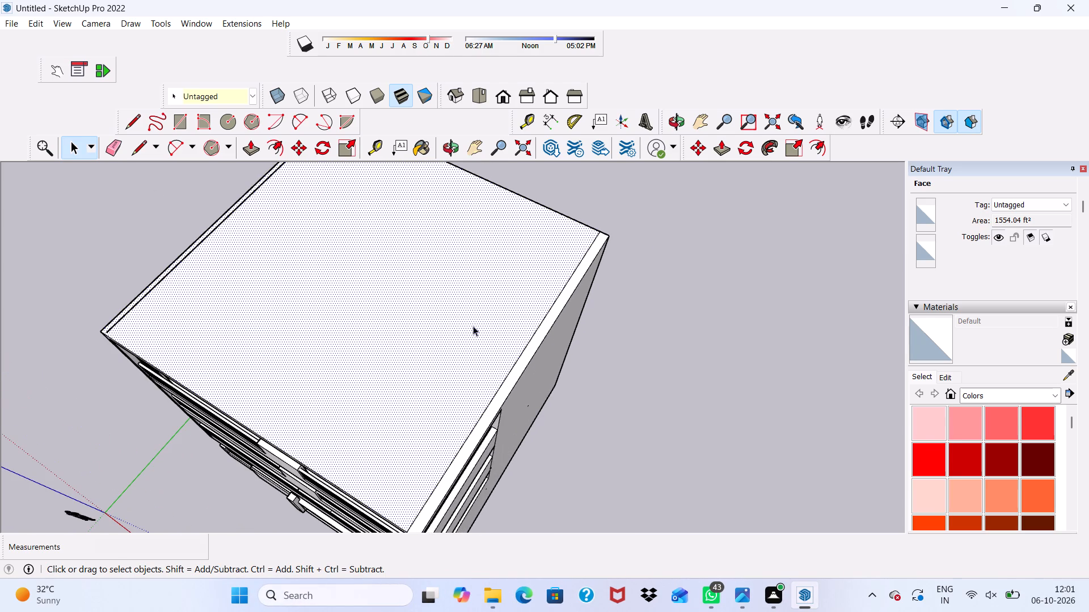
middle_drag(468, 397, 347, 327)
scroll(302, 348, up, 4)
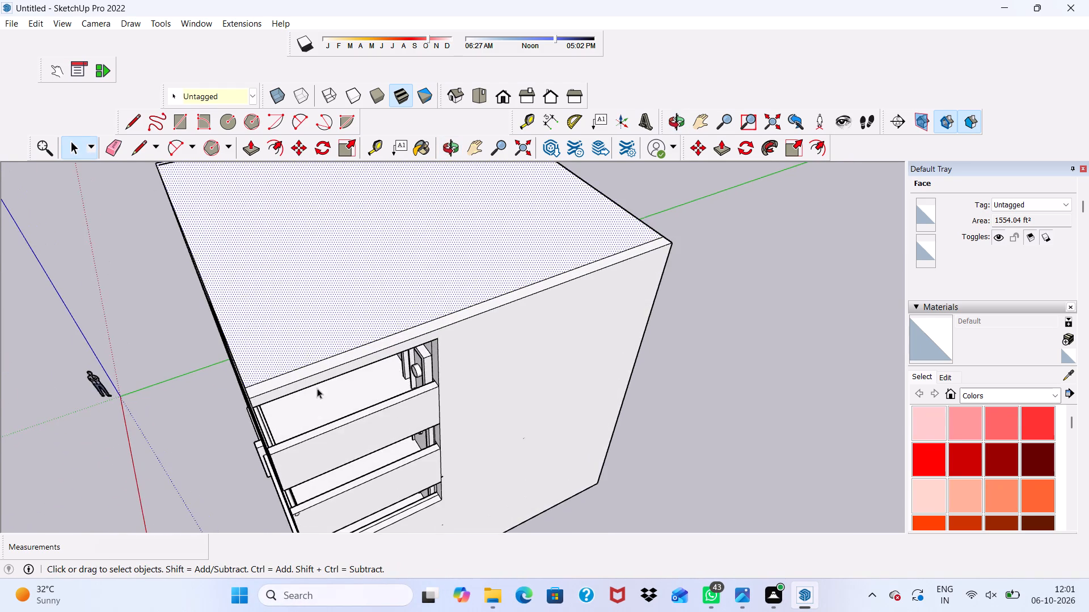
scroll(317, 388, up, 2)
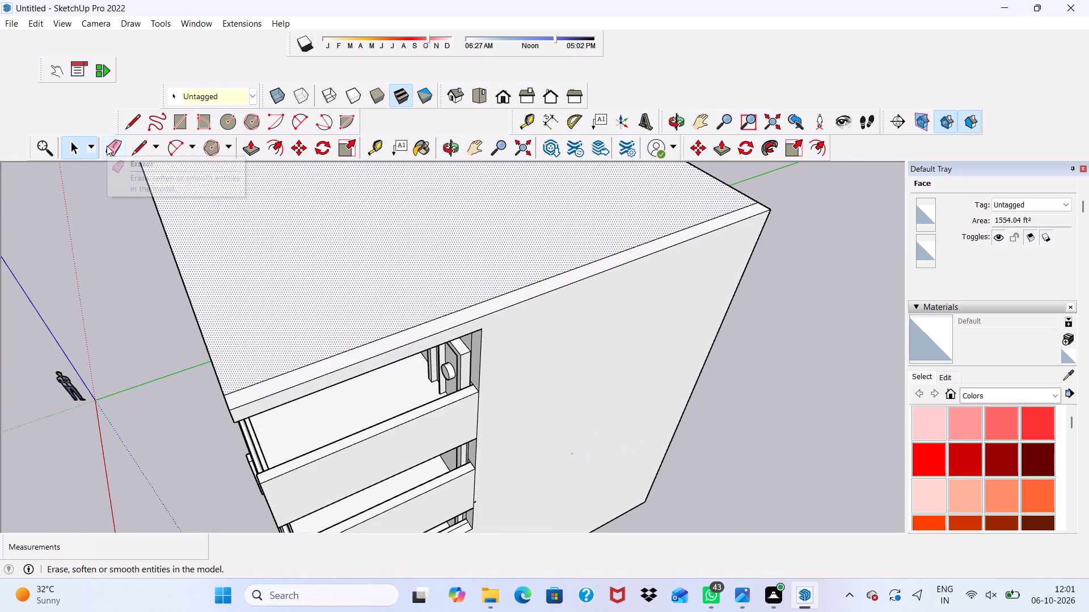
click(112, 139)
drag(284, 368, 286, 378)
scroll(256, 335, down, 13)
scroll(437, 240, up, 4)
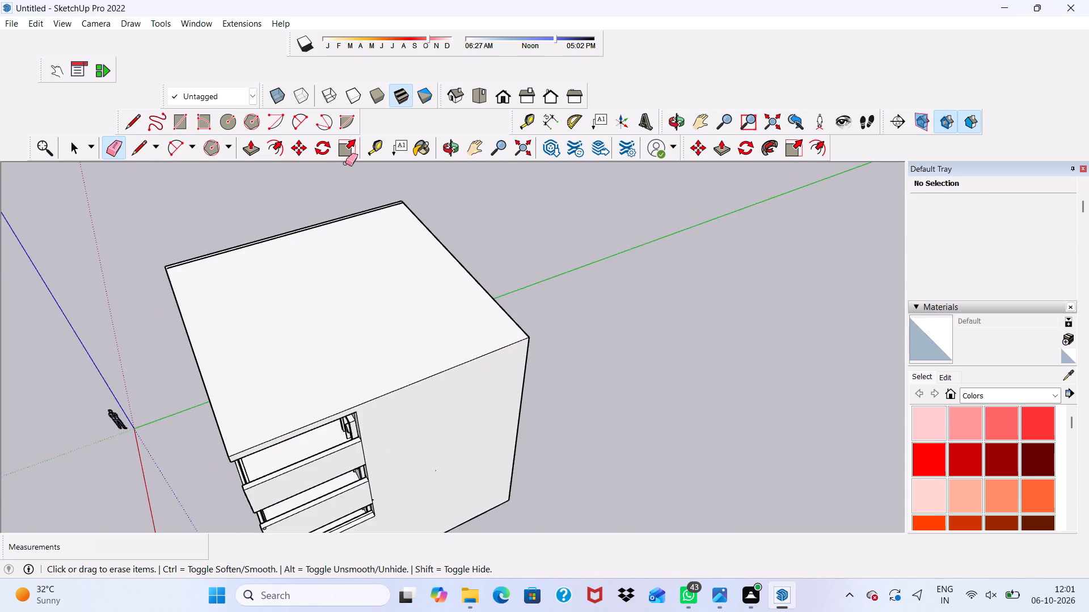
Erase the remaining inner border line along the opposite side edge of the roof's top face.
scroll(345, 163, up, 11)
scroll(347, 216, down, 6)
scroll(412, 339, up, 1)
scroll(418, 355, down, 2)
scroll(166, 226, up, 11)
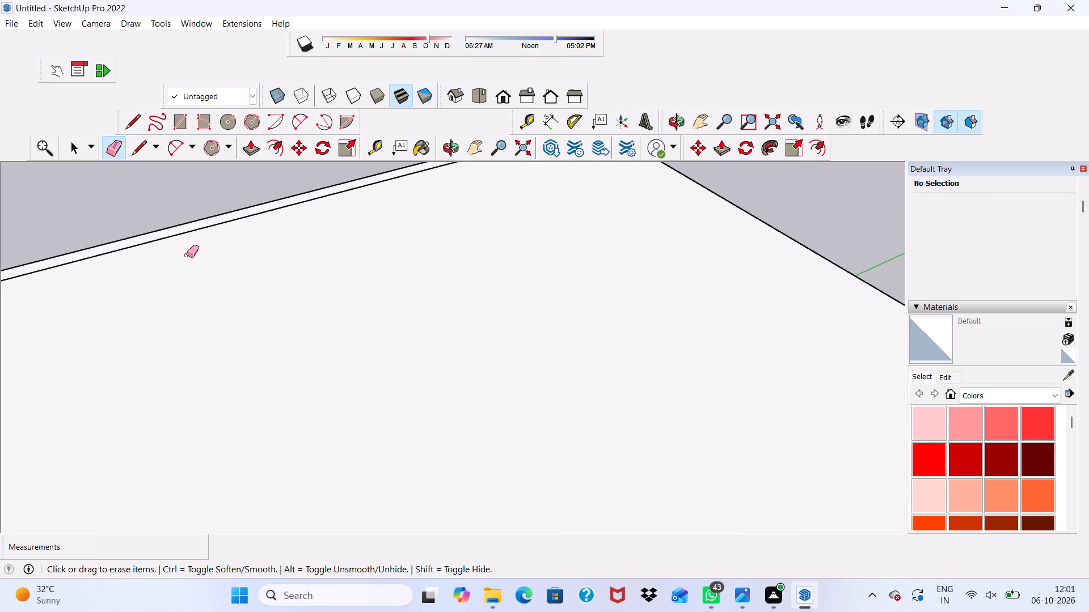
drag(179, 231, 171, 240)
scroll(171, 240, down, 8)
scroll(396, 281, up, 1)
scroll(409, 286, down, 5)
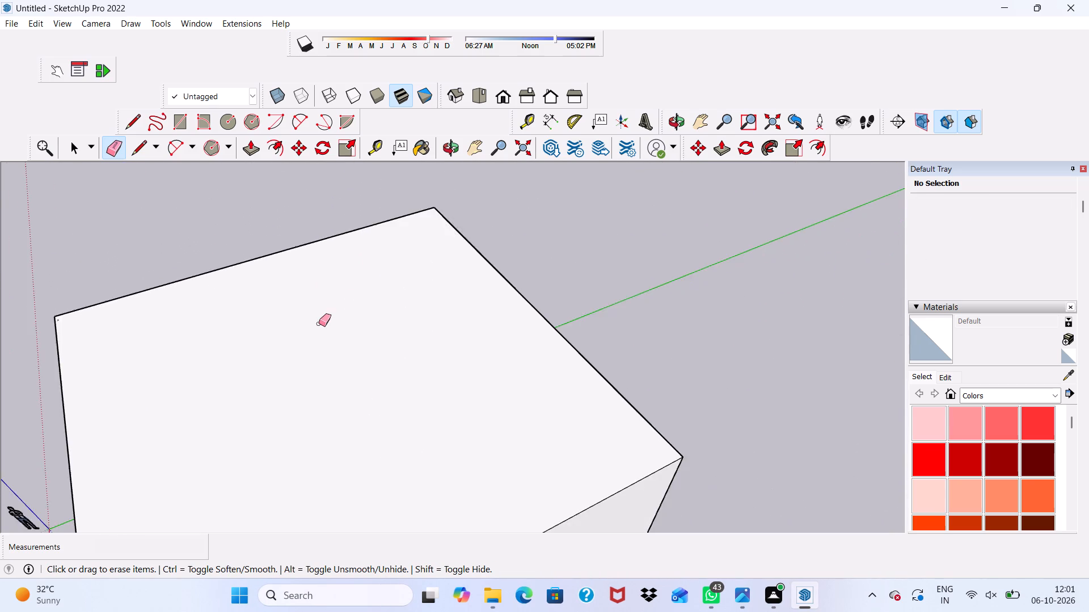
Offset the roof's top face outline inward by 9 inches.
scroll(319, 324, down, 5)
middle_drag(295, 384, 583, 259)
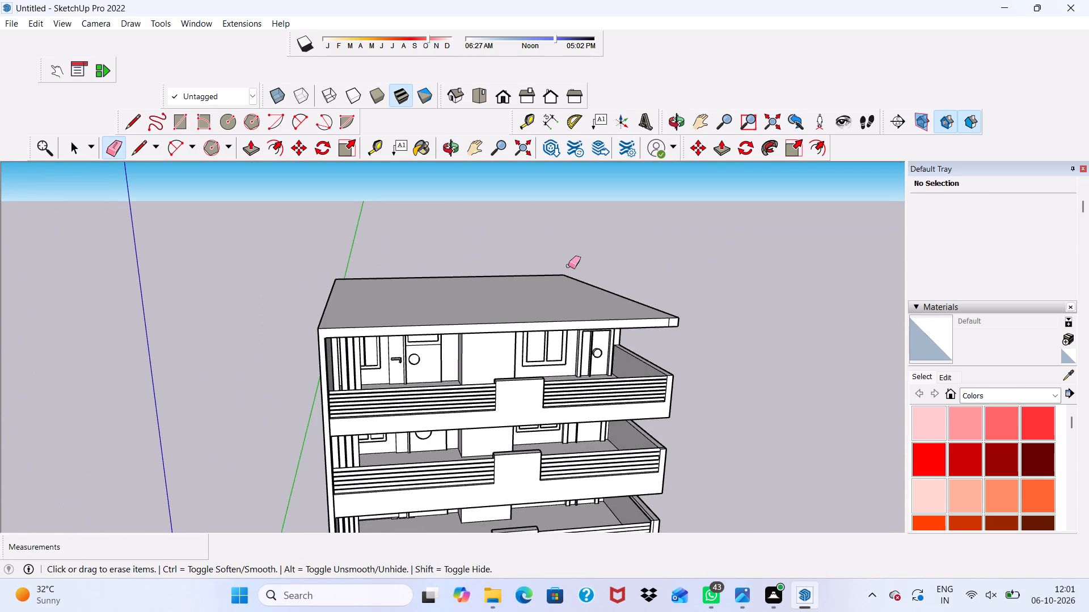
scroll(530, 280, up, 2)
key(space)
middle_drag(383, 403, 364, 480)
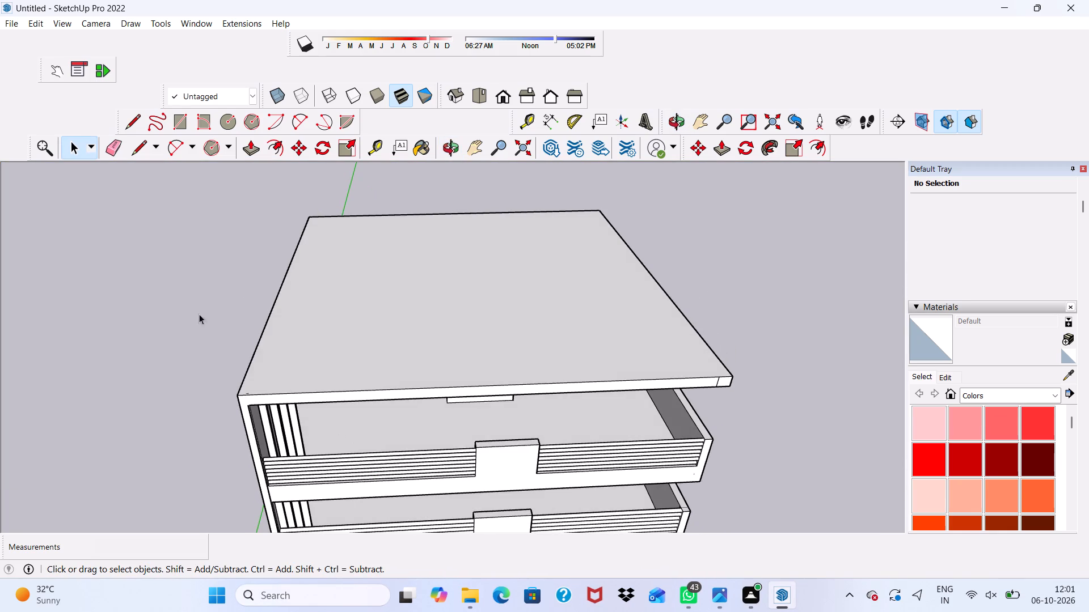
scroll(200, 274, up, 4)
click(278, 143)
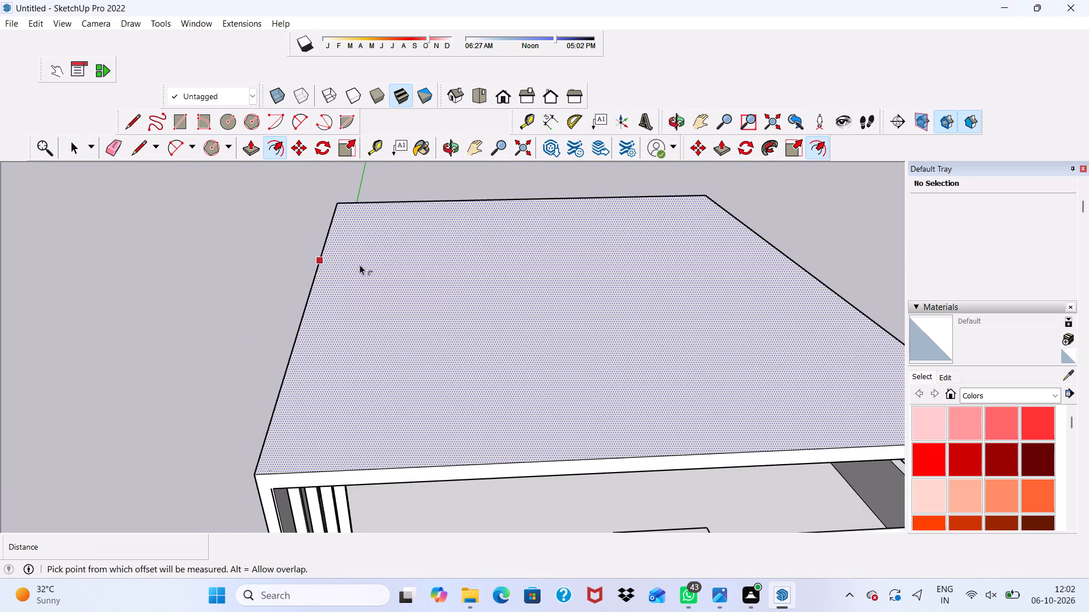
click(329, 279)
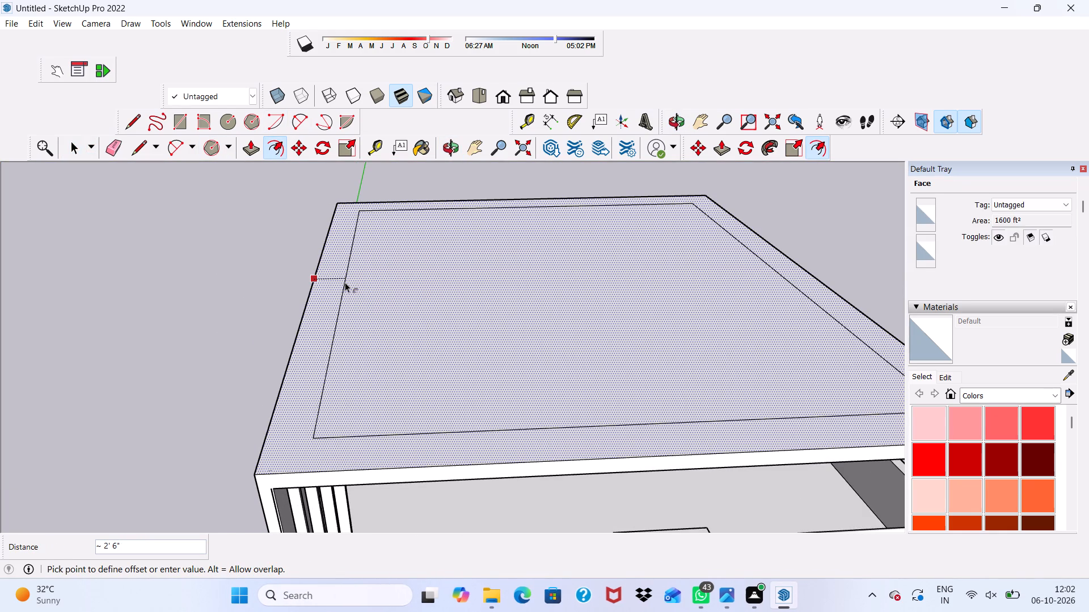
key(6)
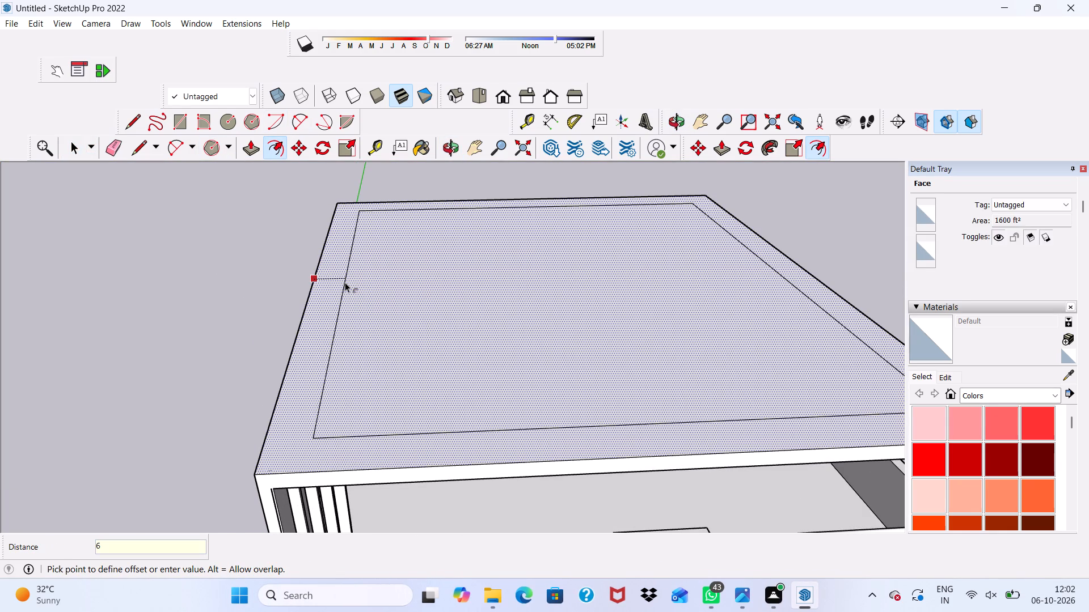
key(BackSpace)
text(9")
key(Return)
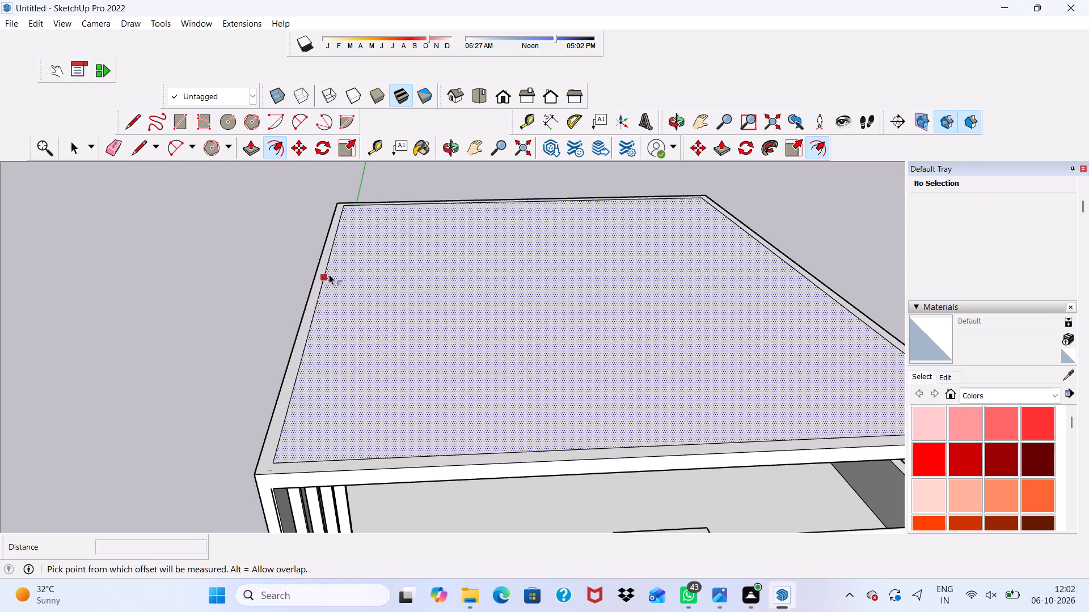
key(space)
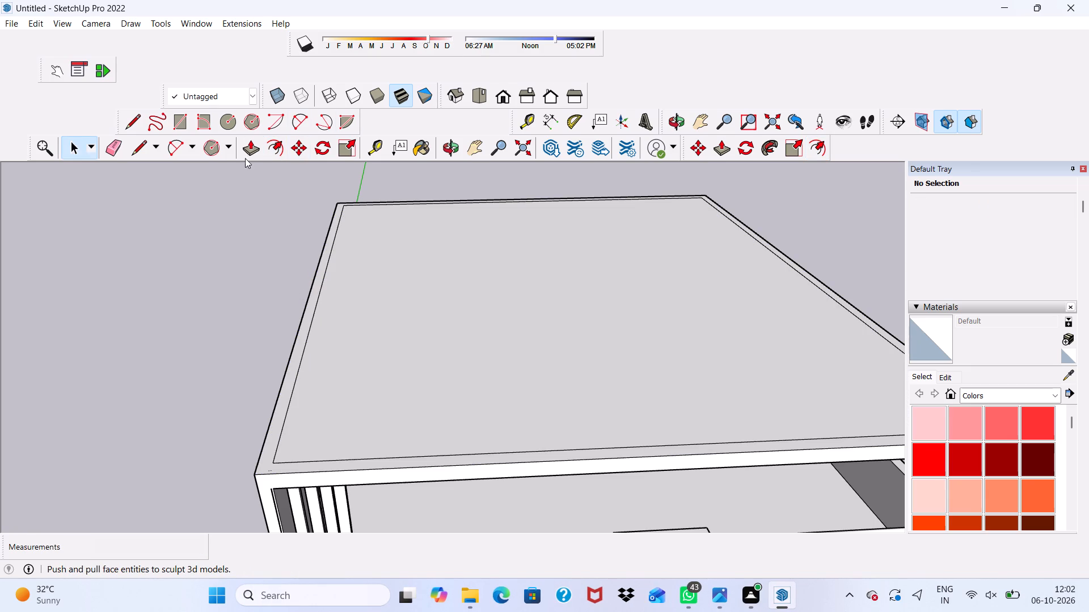
Push/pull the narrow border face around the roof up by 3 feet to form a parapet.
click(243, 146)
scroll(254, 474, up, 3)
click(278, 464)
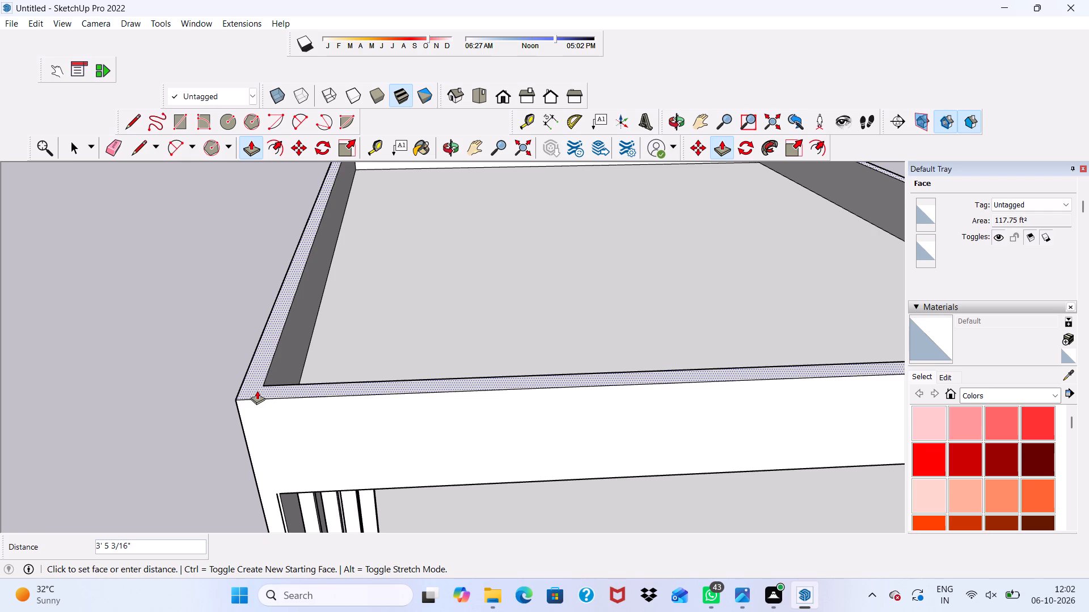
text(3')
key(Return)
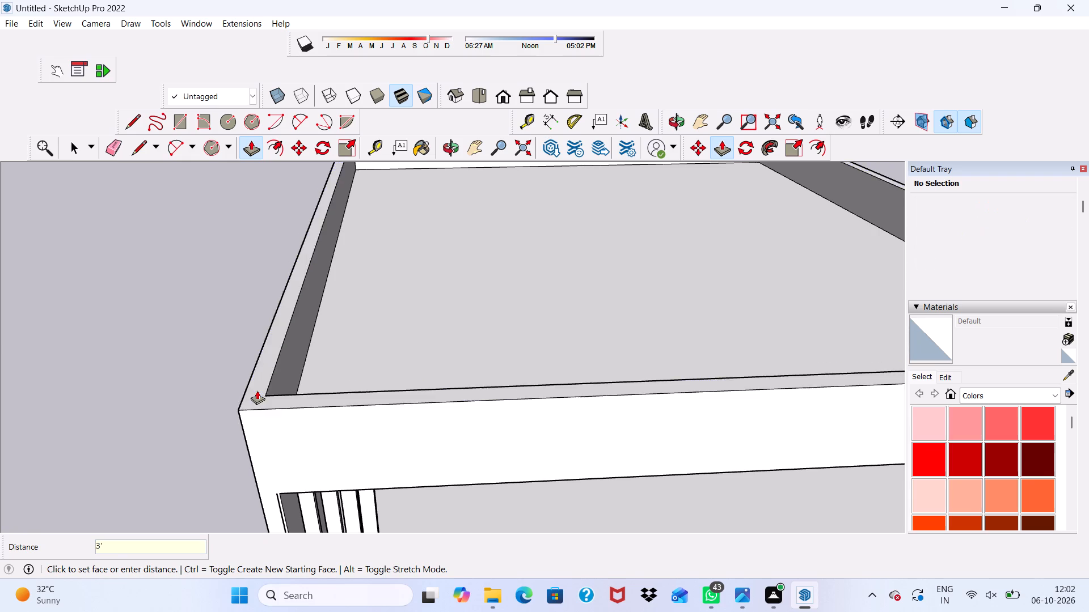
Erase the vertical seam near the end of the roof parapet's front face.
scroll(204, 387, down, 4)
middle_drag(279, 411, 235, 268)
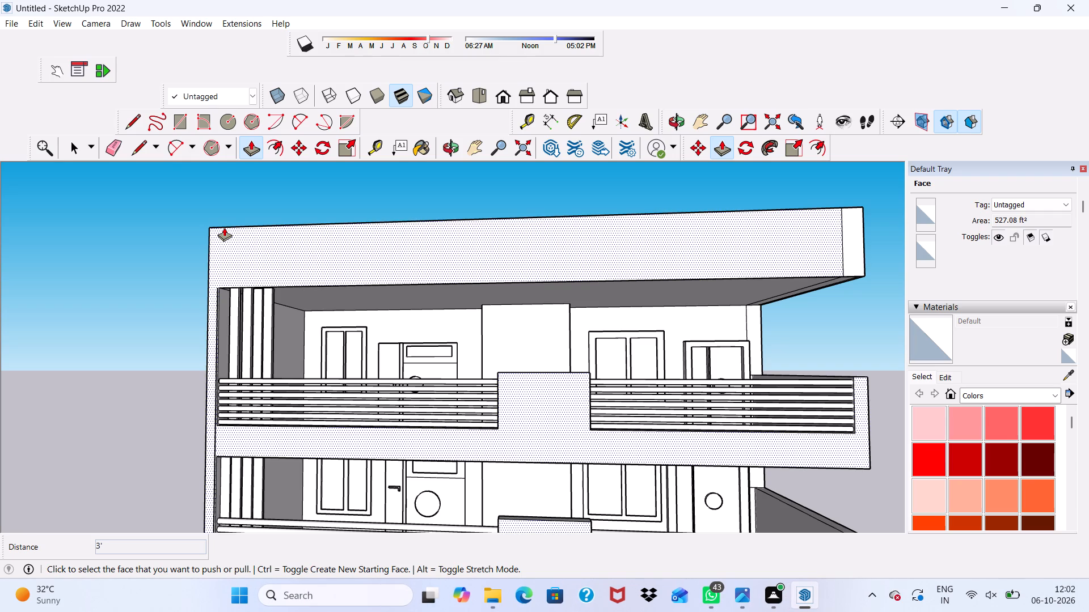
scroll(224, 227, down, 3)
scroll(254, 280, down, 3)
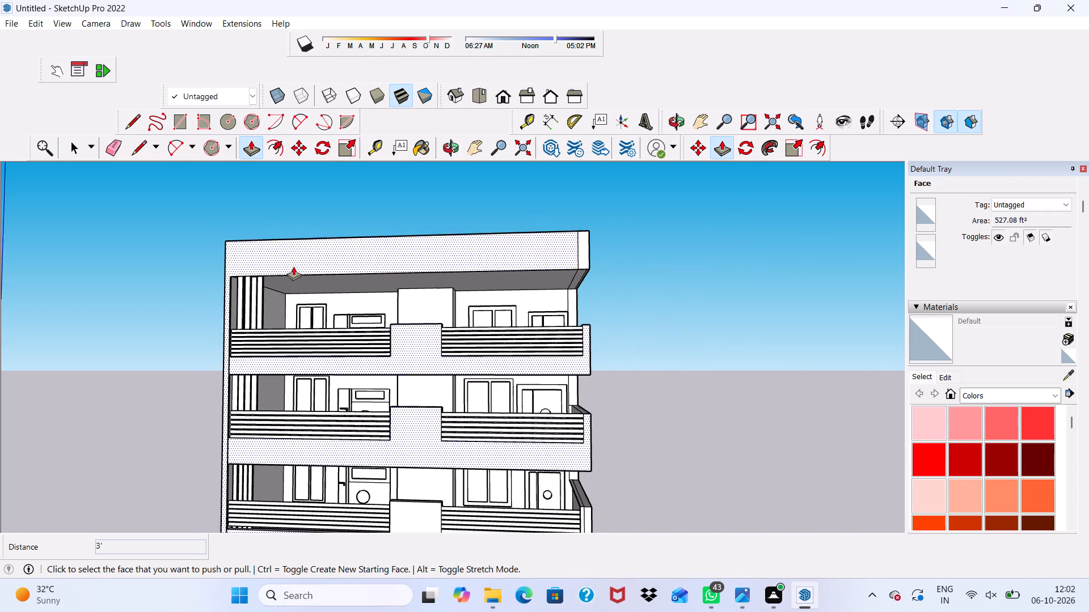
middle_drag(294, 265, 215, 326)
scroll(163, 219, up, 3)
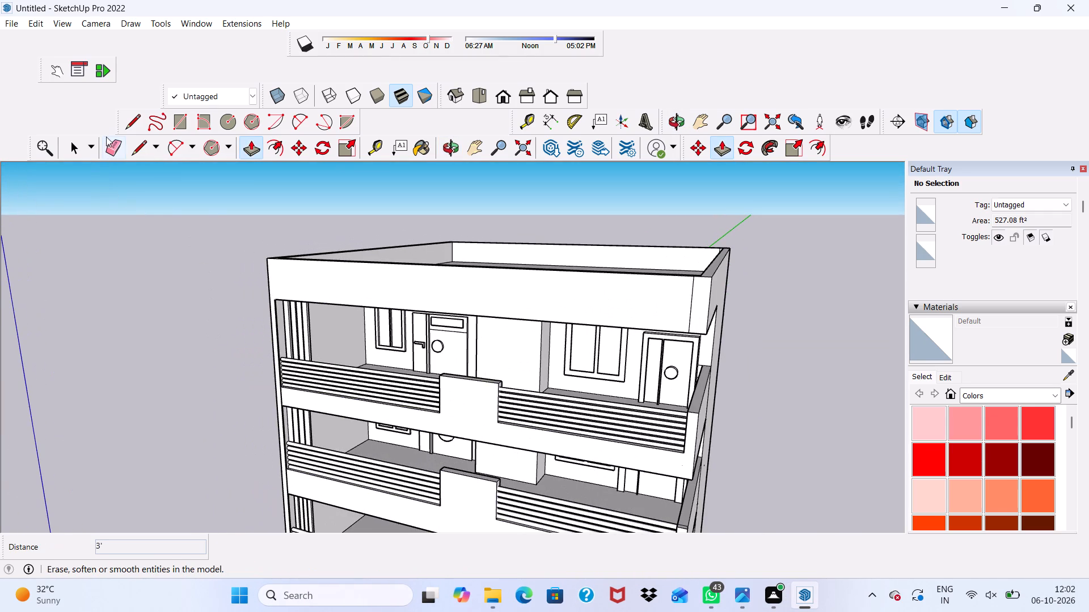
click(114, 147)
scroll(779, 399, up, 2)
scroll(653, 287, up, 4)
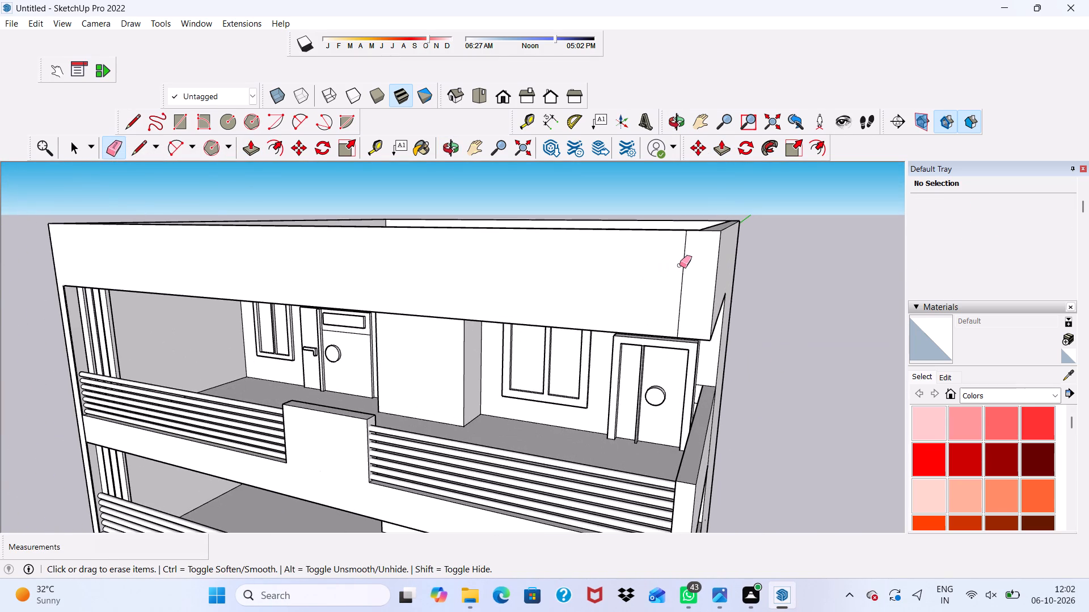
click(679, 265)
click(685, 263)
middle_drag(686, 282, 727, 211)
scroll(736, 372, up, 8)
drag(686, 198, 692, 195)
scroll(699, 314, up, 2)
drag(645, 327, 662, 329)
scroll(670, 343, down, 4)
Erase the stray lines on the top-floor wall between the door frame and the balcony's side wall.
middle_drag(695, 418, 733, 436)
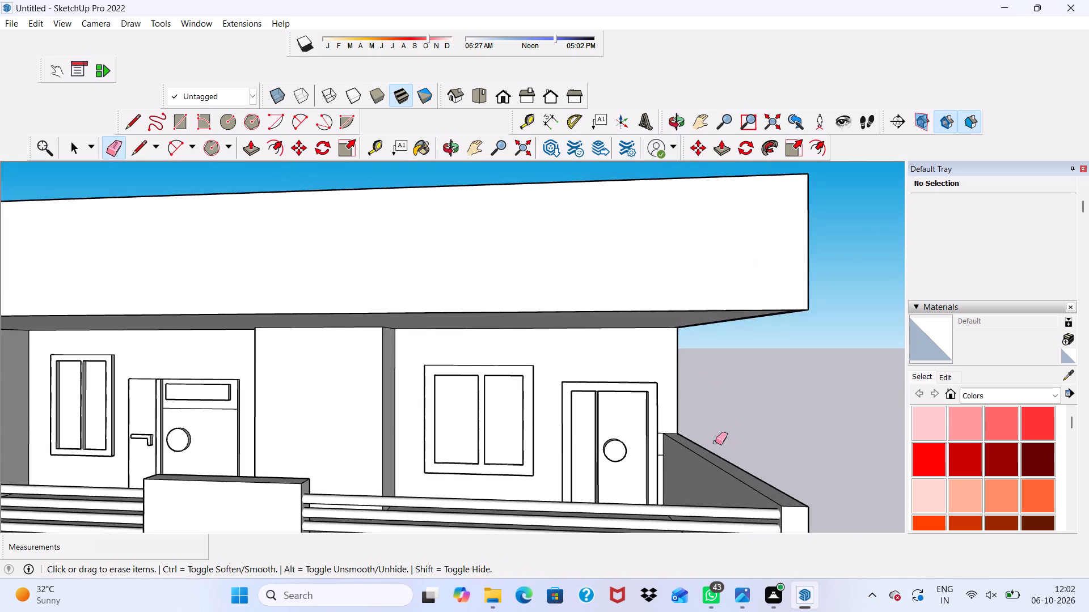
scroll(699, 443, up, 20)
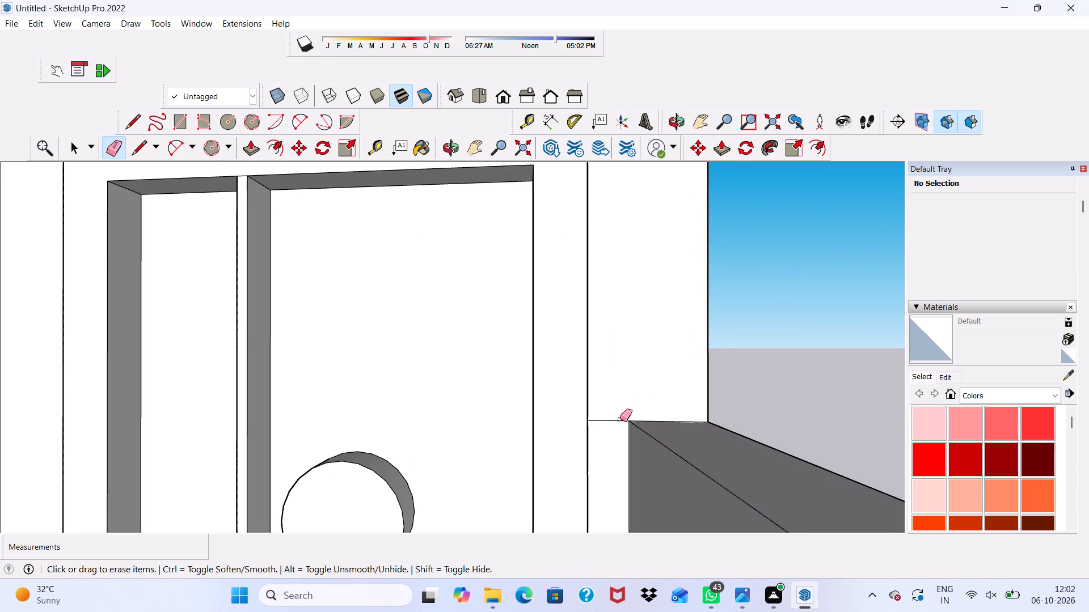
drag(619, 420, 614, 424)
scroll(603, 402, down, 12)
scroll(630, 475, up, 7)
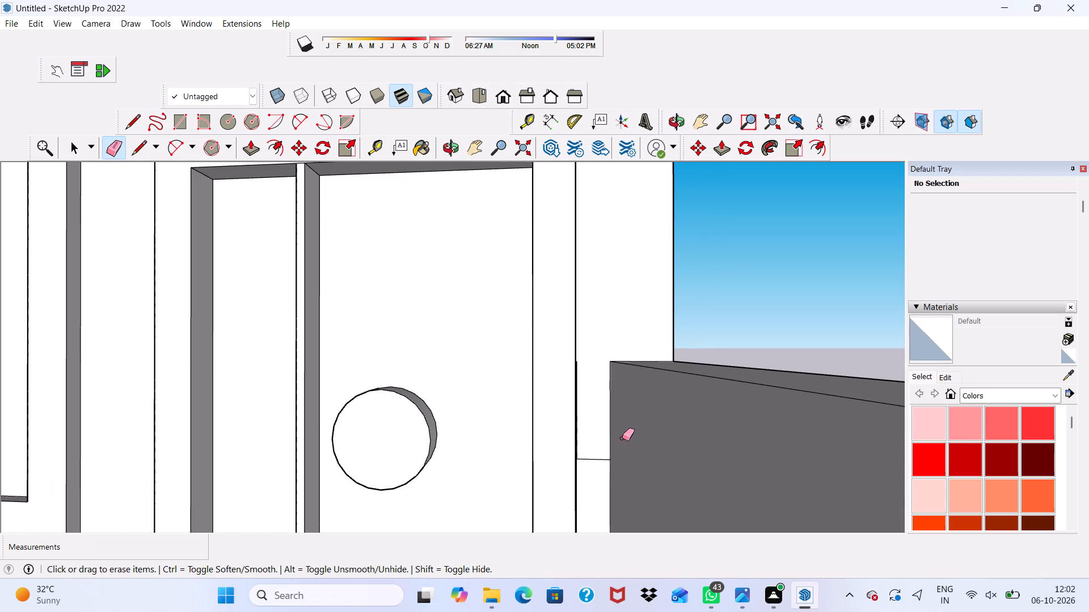
drag(592, 451, 588, 464)
scroll(558, 444, down, 8)
scroll(530, 427, up, 1)
scroll(530, 430, down, 5)
scroll(516, 437, up, 1)
scroll(516, 440, down, 2)
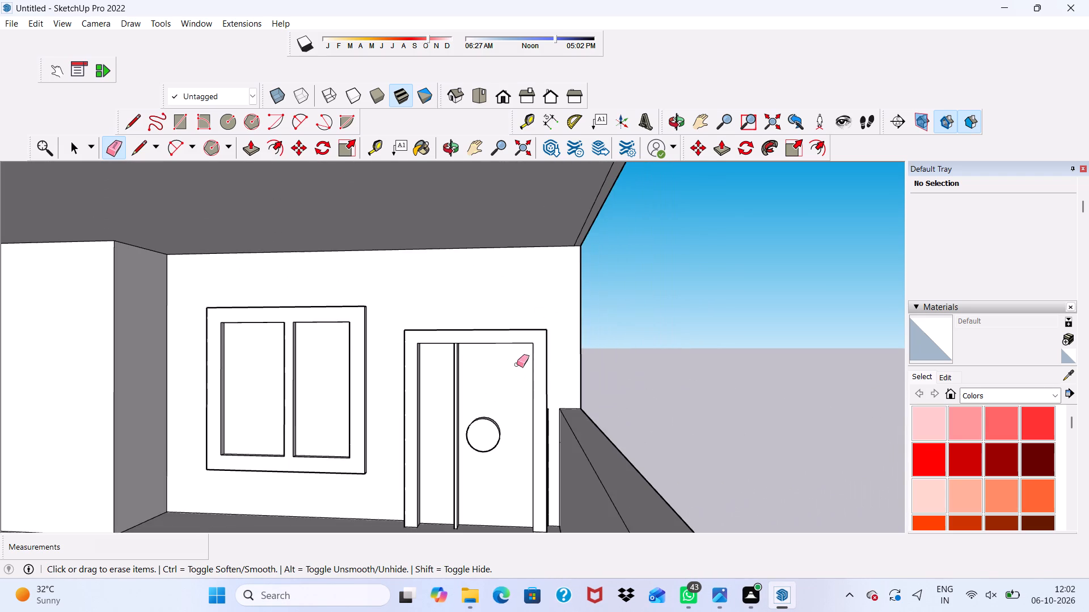
Erase the stray lines running along the side and front edges on the underside of the roof overhang.
scroll(586, 229, up, 5)
drag(605, 188, 623, 181)
scroll(588, 235, down, 3)
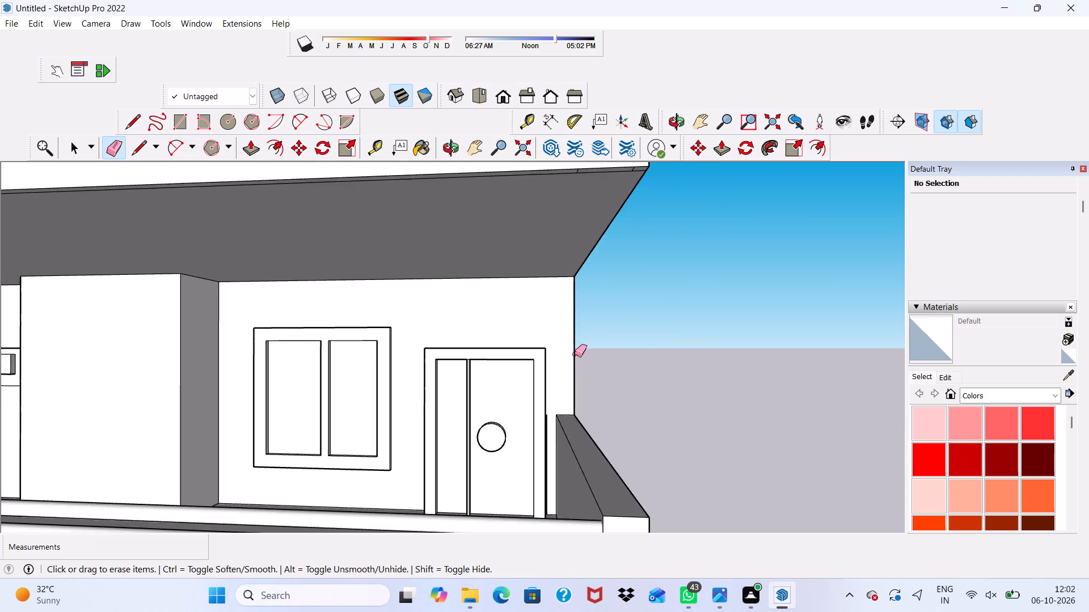
scroll(575, 354, down, 6)
scroll(489, 280, up, 6)
middle_drag(416, 255, 455, 148)
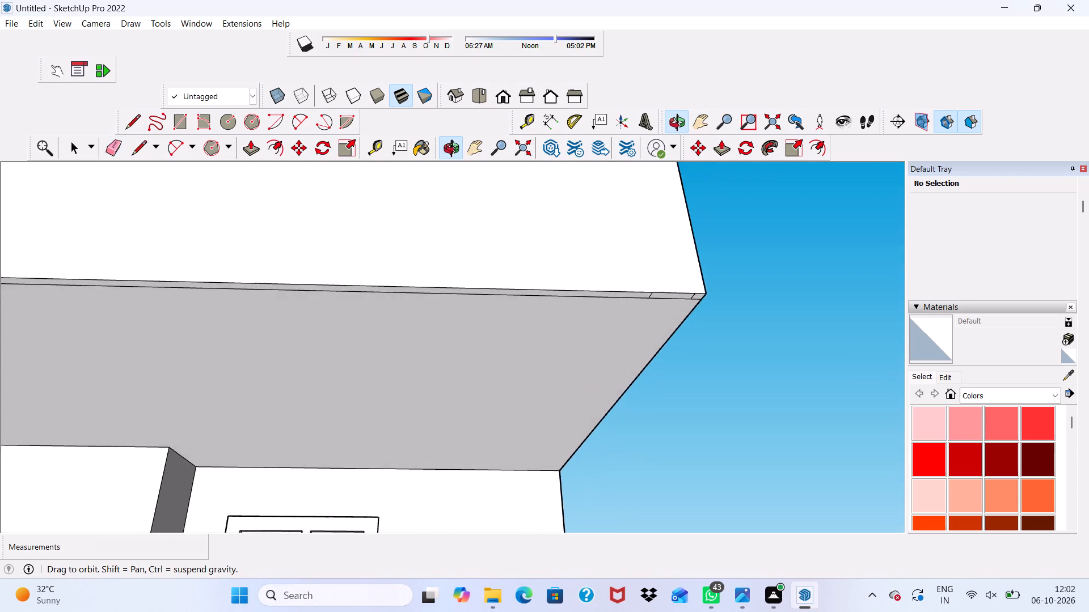
middle_drag(455, 148, 453, 151)
scroll(443, 266, up, 3)
scroll(489, 314, up, 4)
drag(454, 295, 453, 299)
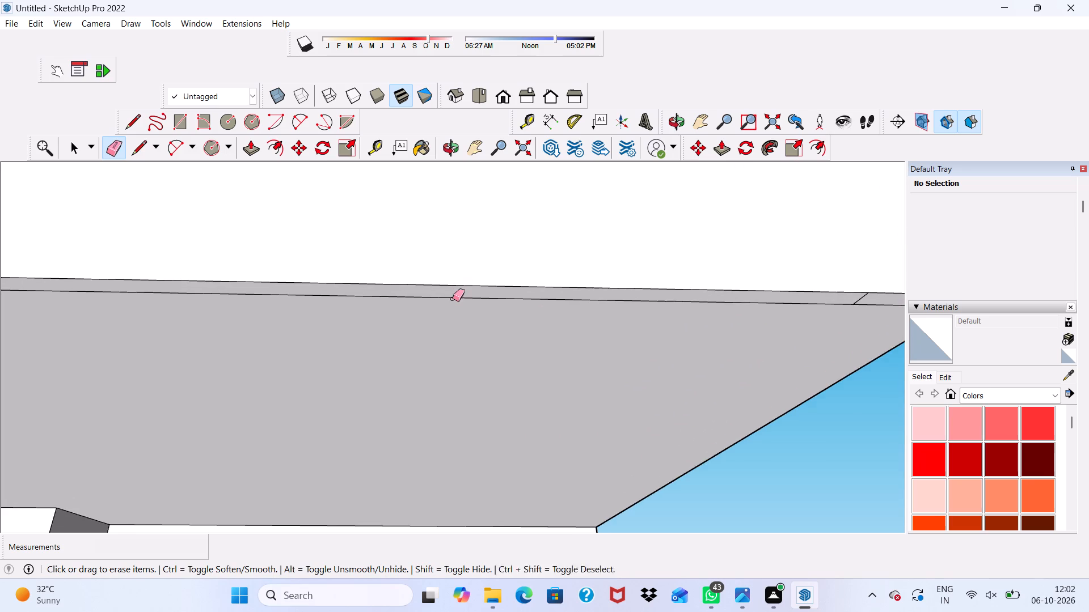
drag(453, 299, 451, 301)
scroll(420, 313, down, 5)
scroll(678, 313, up, 7)
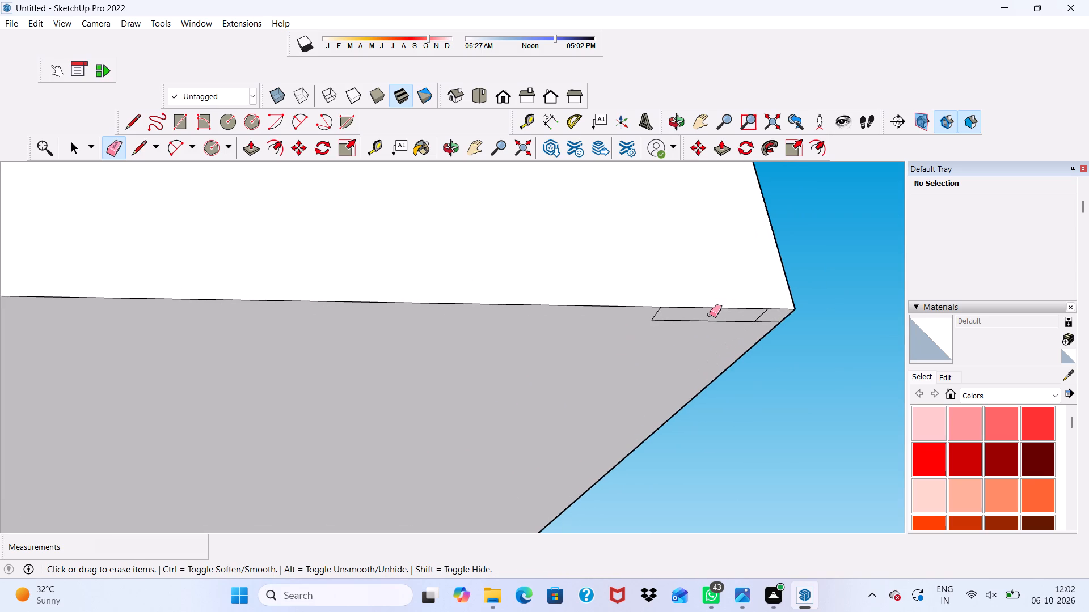
Erase the remaining short line segments at the front corner of the roof overhang's underside.
drag(708, 321, 716, 320)
scroll(695, 309, up, 3)
scroll(636, 326, up, 4)
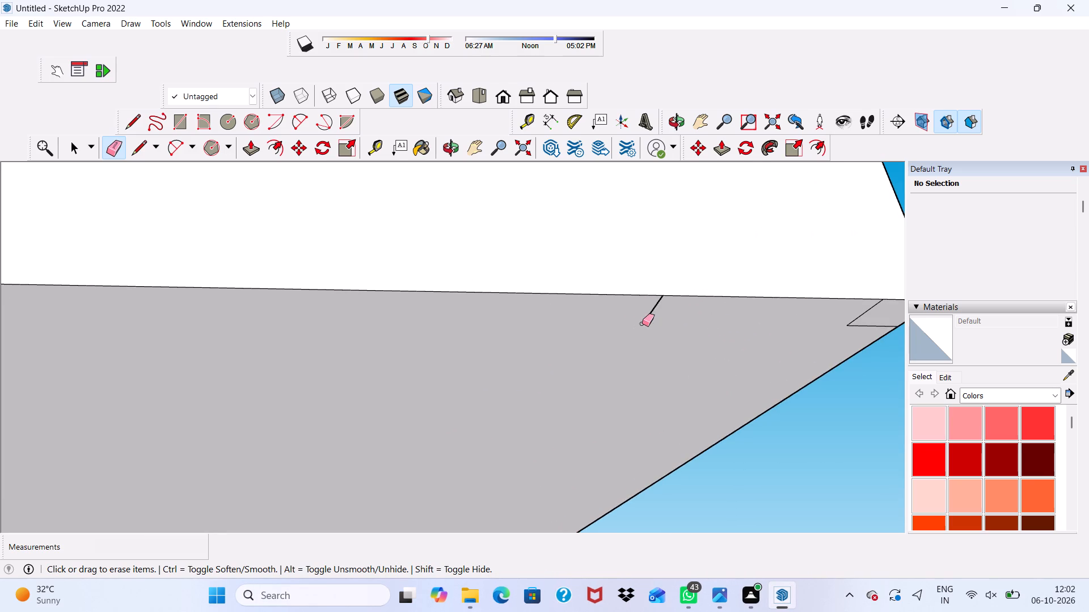
scroll(641, 324, down, 2)
scroll(664, 371, down, 1)
drag(648, 320, 685, 320)
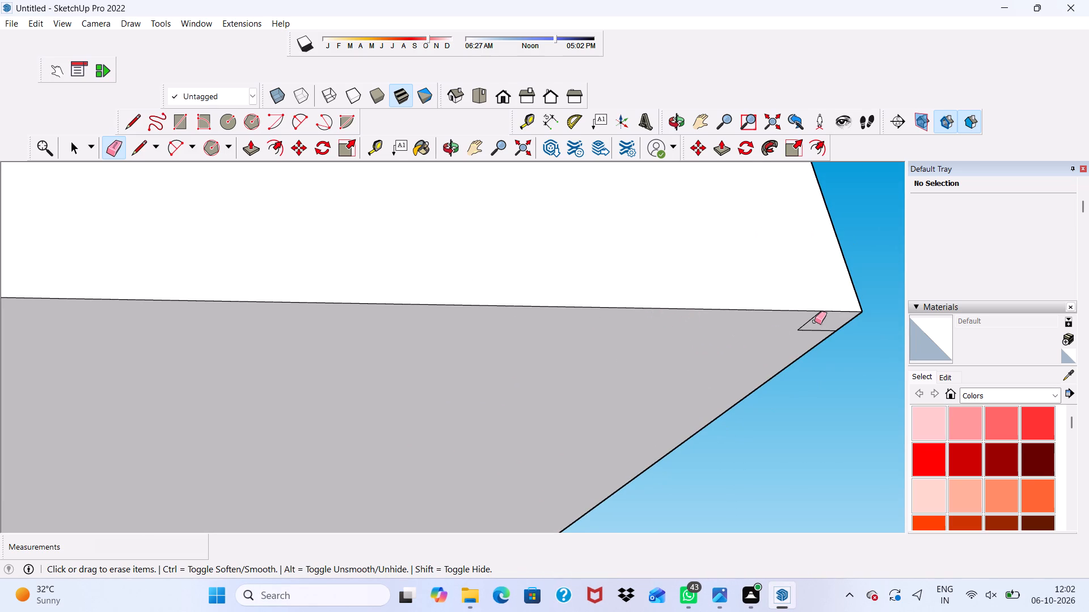
drag(826, 320, 821, 328)
drag(813, 329, 806, 335)
drag(801, 326, 821, 321)
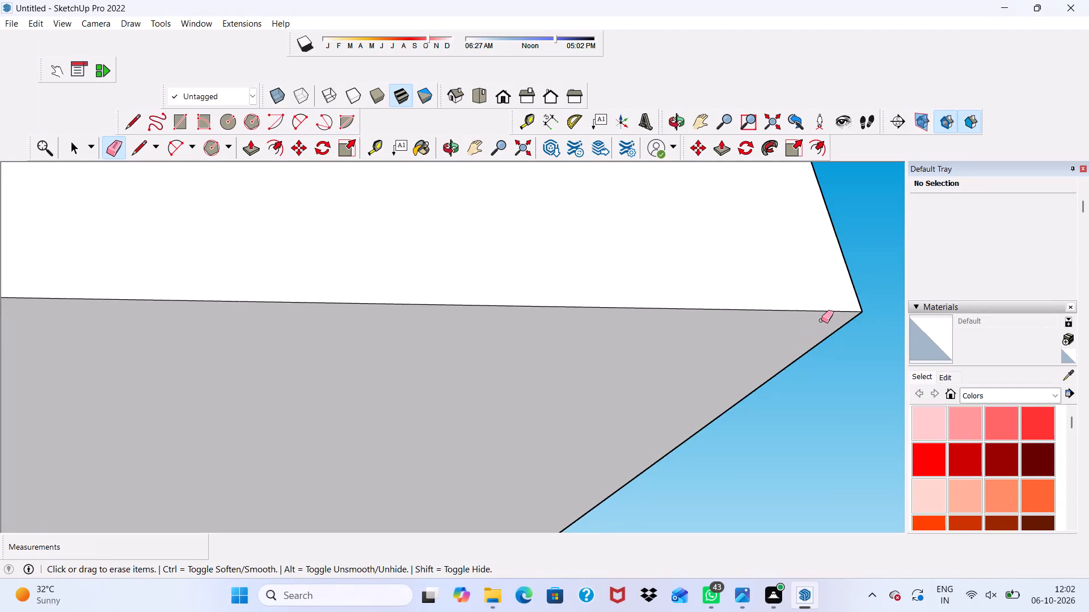
Examine the underside of the roof overhang from its cleaned corner across to the vertical fins at the other end.
scroll(797, 329, down, 5)
scroll(755, 310, up, 1)
scroll(755, 313, down, 6)
scroll(812, 338, up, 1)
scroll(813, 347, down, 7)
scroll(390, 421, up, 1)
scroll(408, 423, down, 6)
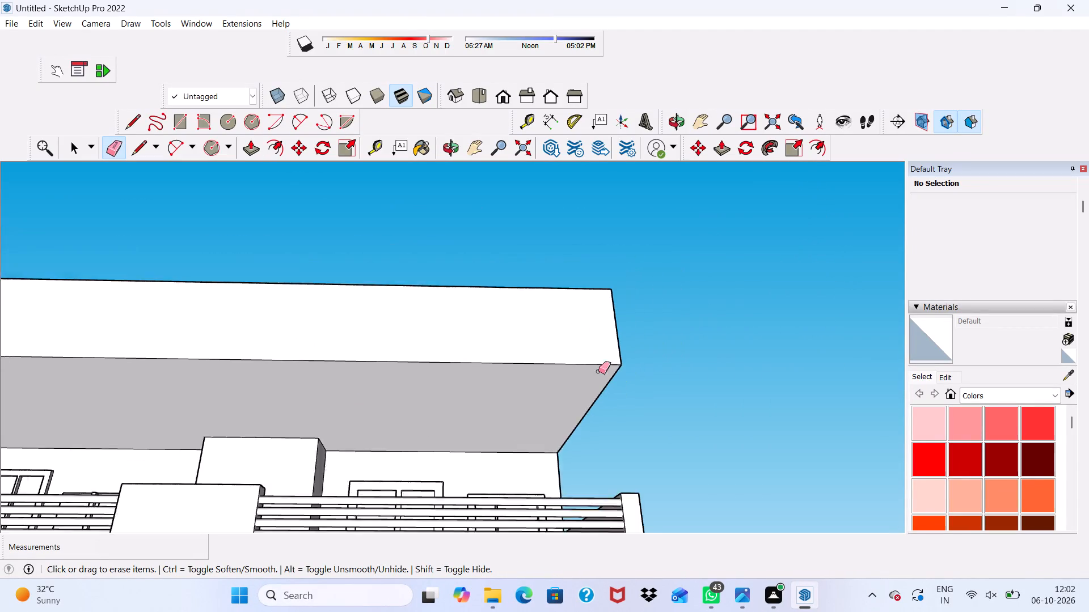
scroll(598, 371, down, 5)
scroll(184, 379, up, 14)
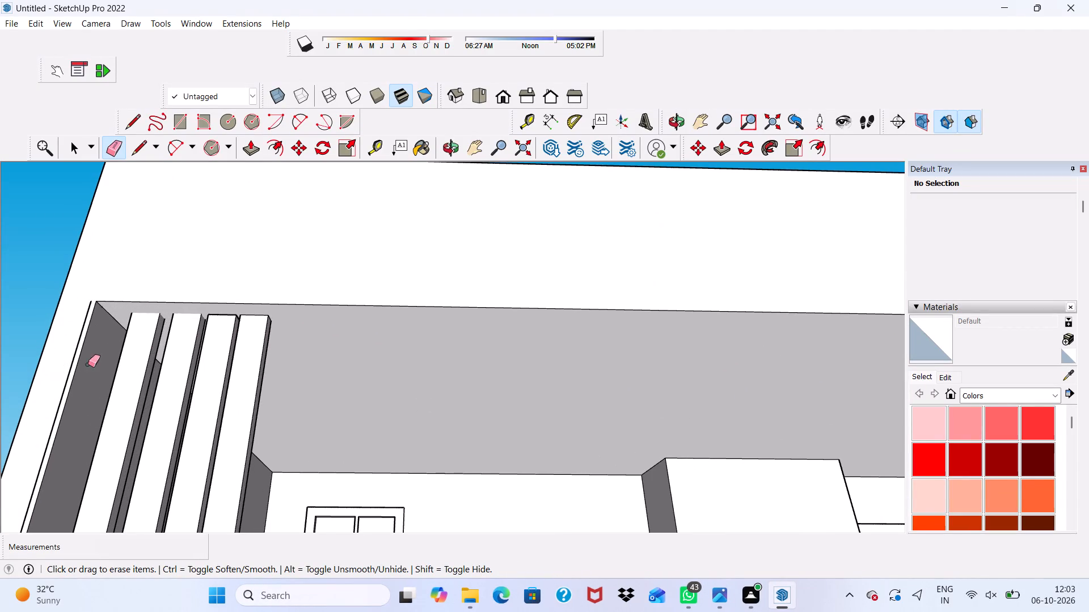
Erase the stray line along the roof overhang's edge at the corner beside the vertical fins.
scroll(78, 338, up, 7)
click(87, 310)
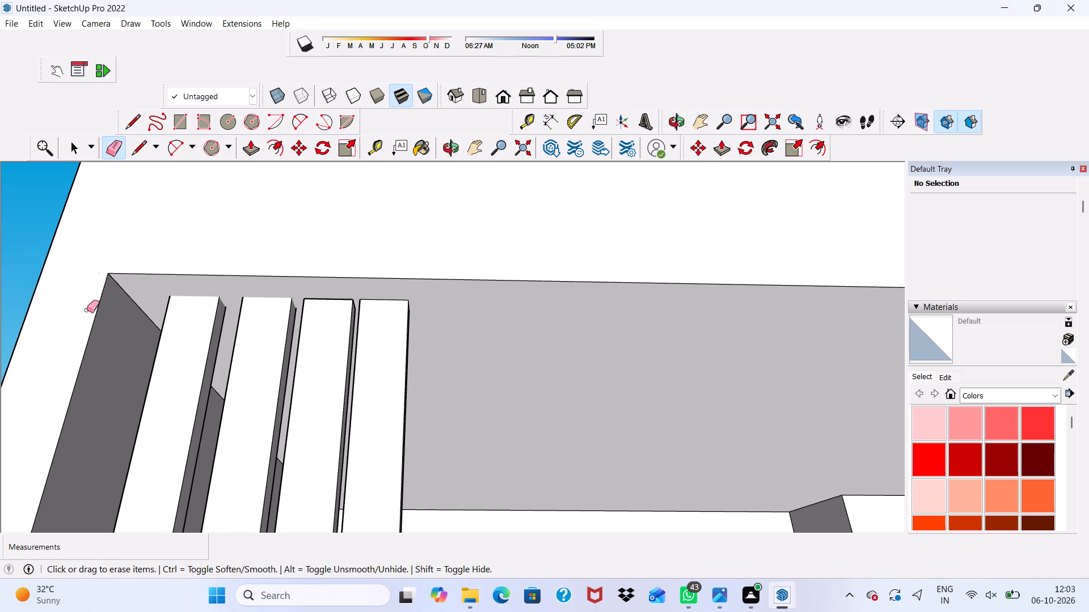
Examine the cleaned overhang, the top-floor balcony and the whole building from a distance.
scroll(84, 310, down, 9)
scroll(211, 249, down, 5)
scroll(263, 234, down, 4)
middle_drag(262, 241, 262, 242)
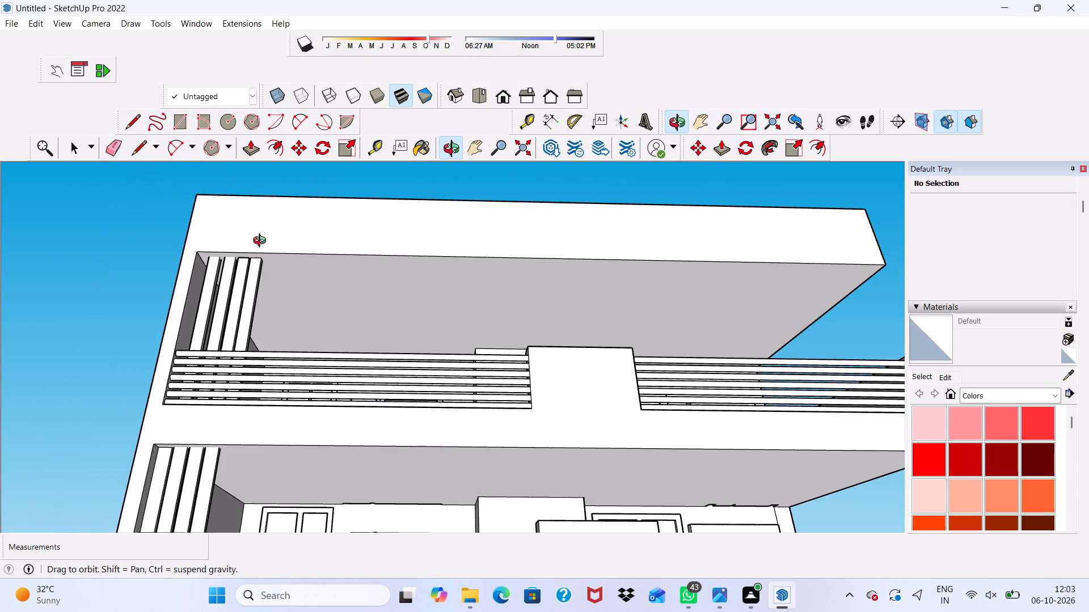
middle_drag(262, 242, 195, 334)
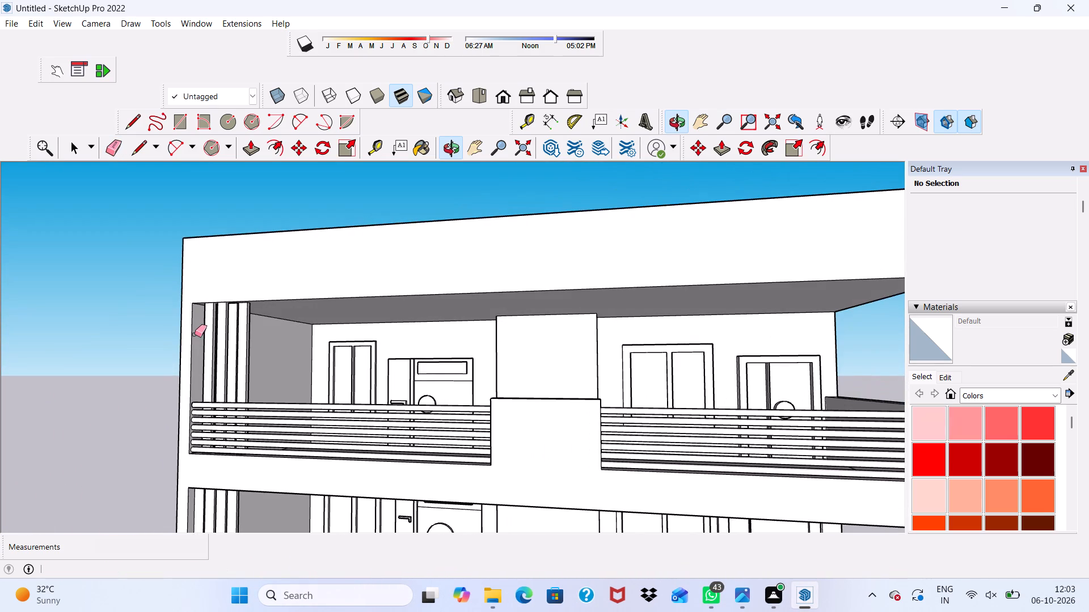
key(space)
scroll(188, 343, down, 9)
middle_drag(238, 316, 237, 316)
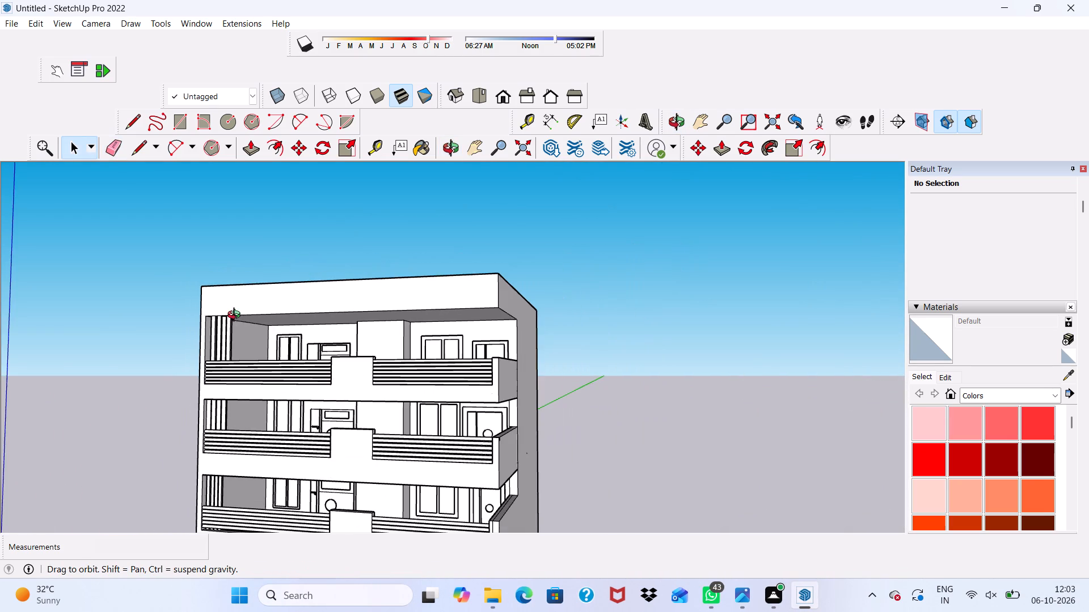
middle_drag(237, 316, 371, 362)
scroll(281, 335, down, 8)
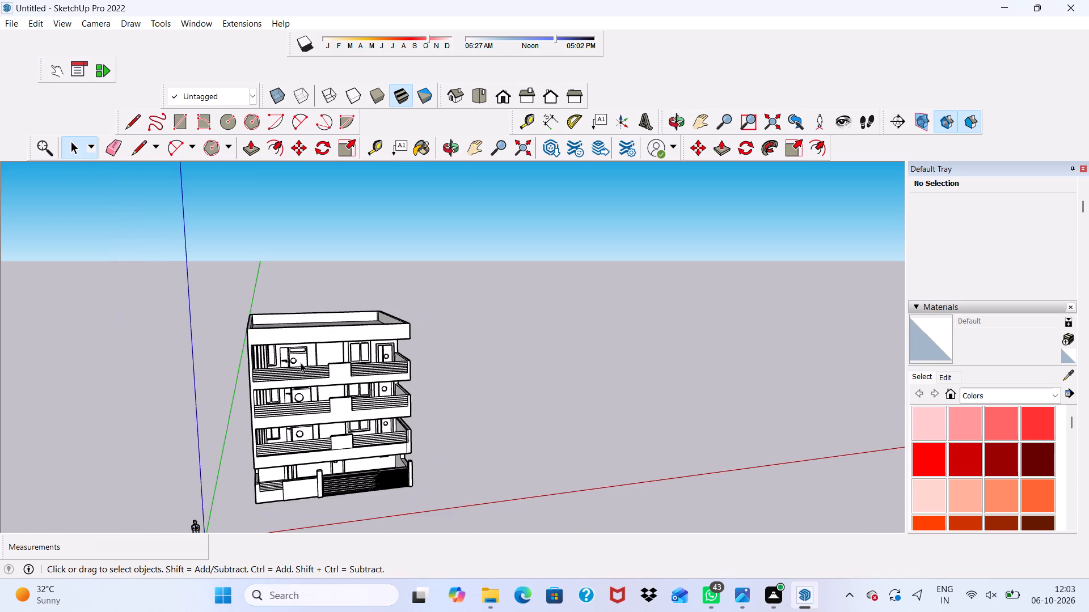
middle_drag(301, 363, 264, 346)
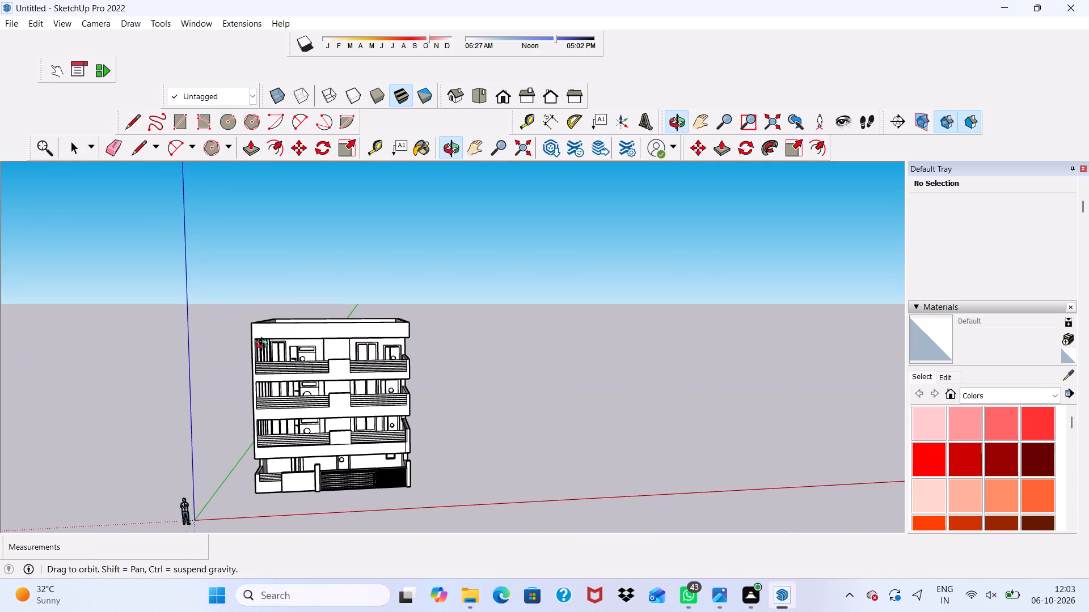
middle_drag(264, 346, 265, 346)
Push/Pull the top face of the roof parapet upward by 2'.
scroll(344, 266, up, 3)
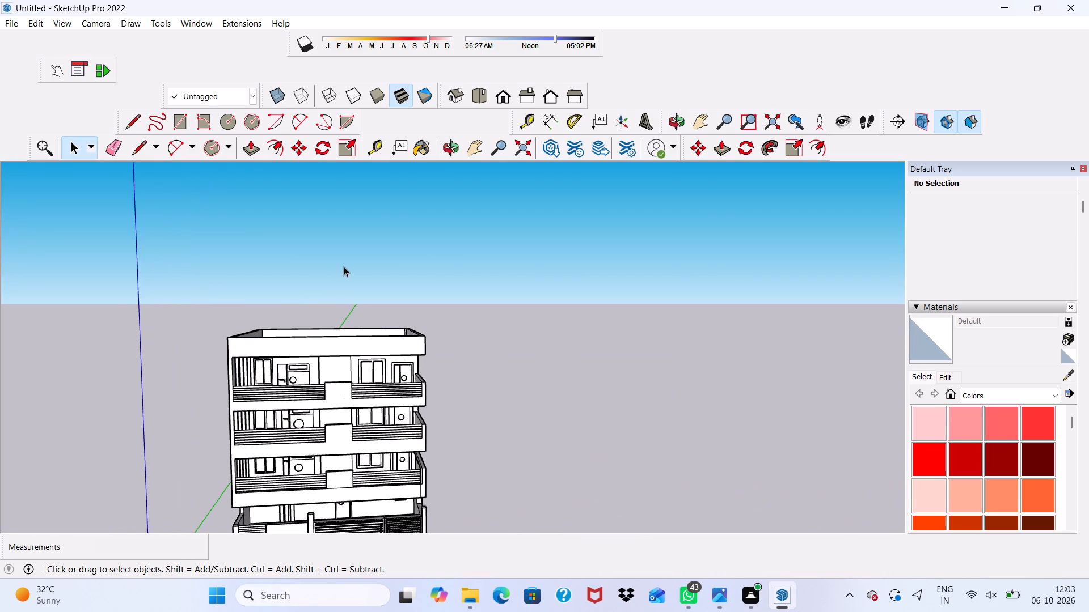
scroll(344, 266, up, 3)
middle_drag(316, 320, 168, 405)
middle_drag(180, 380, 197, 359)
scroll(251, 288, up, 3)
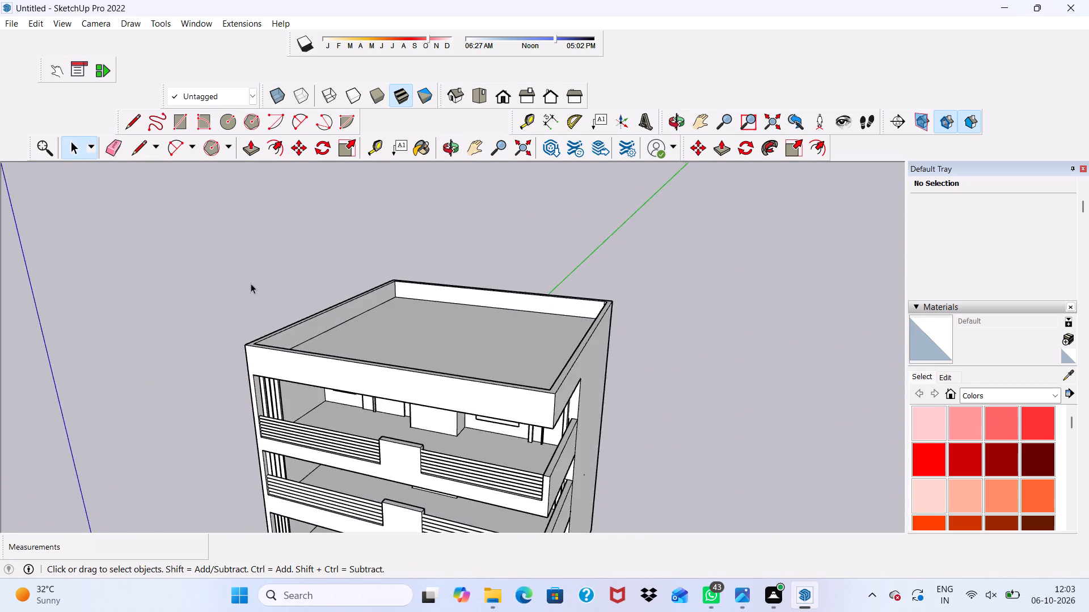
scroll(251, 283, up, 17)
click(197, 349)
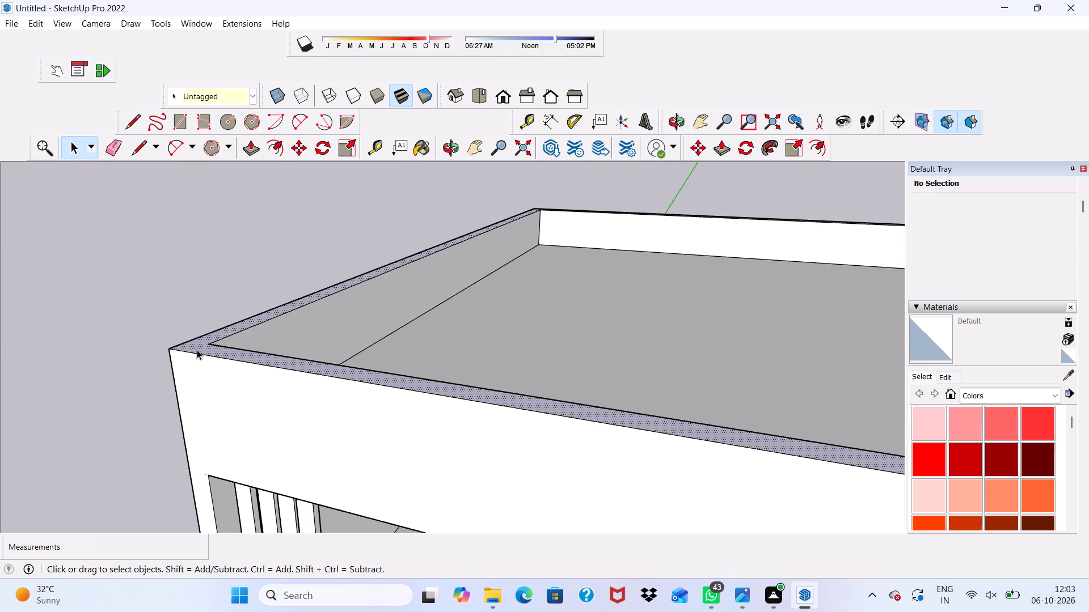
click(249, 147)
scroll(188, 292, up, 3)
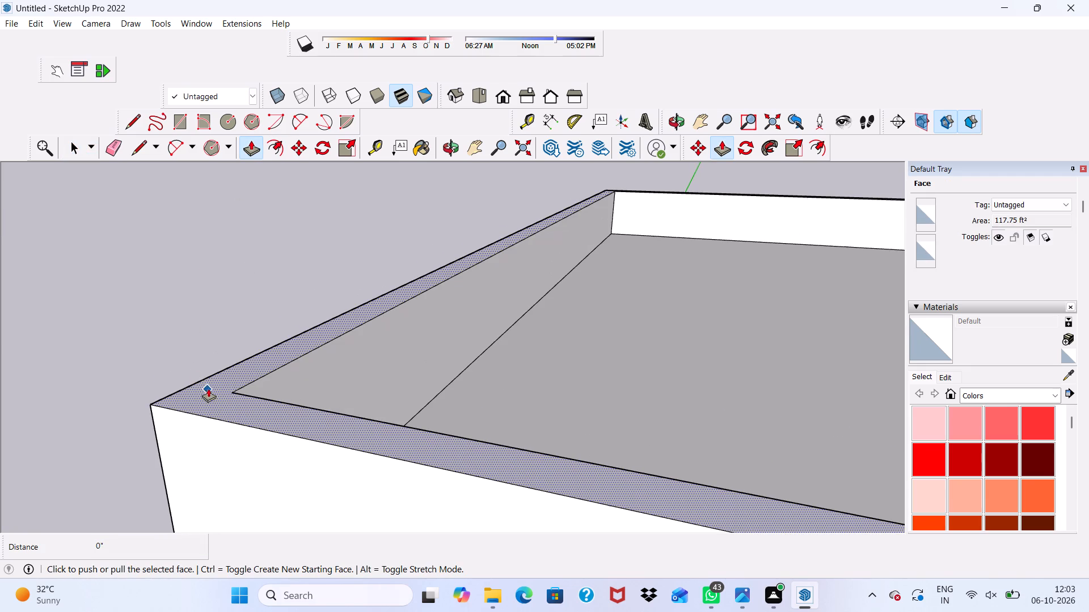
click(208, 388)
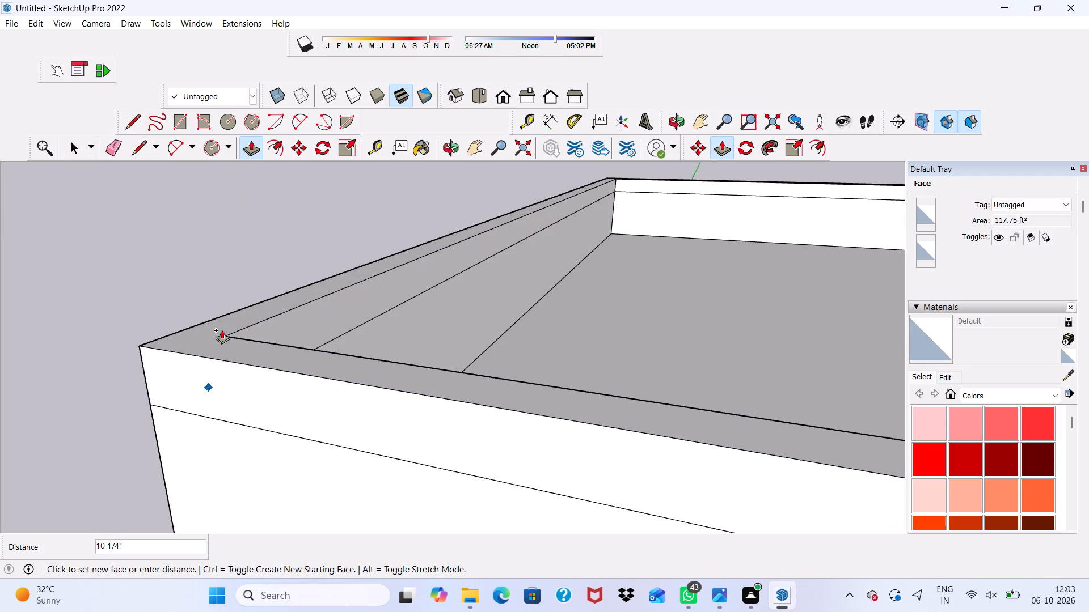
key(2)
key(apostrophe)
key(Return)
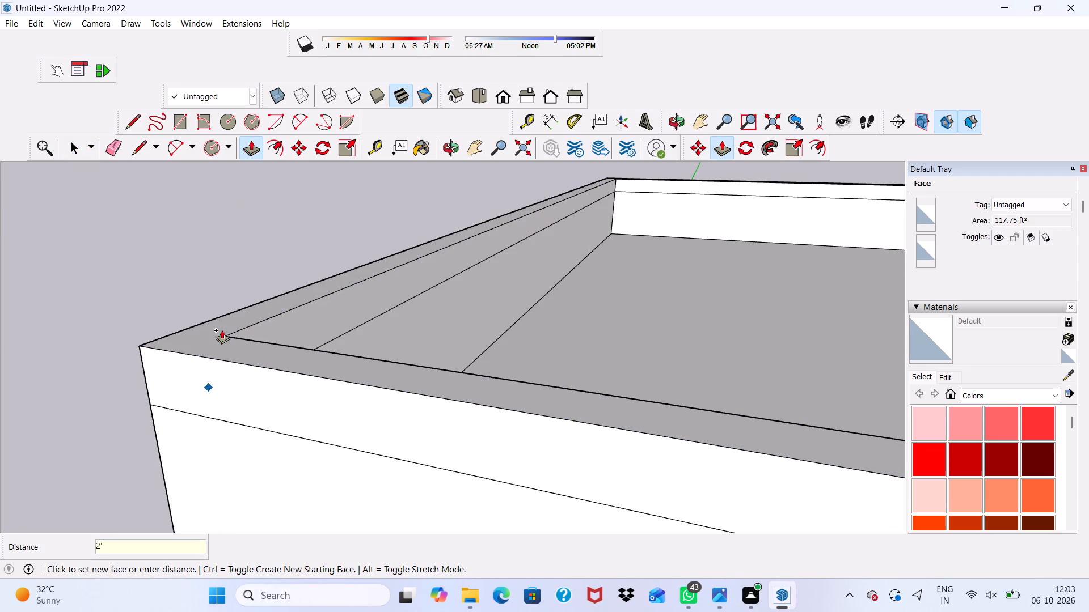
Erase the horizontal seam lines on the parapet's front outer face and on its first three inner faces.
click(115, 142)
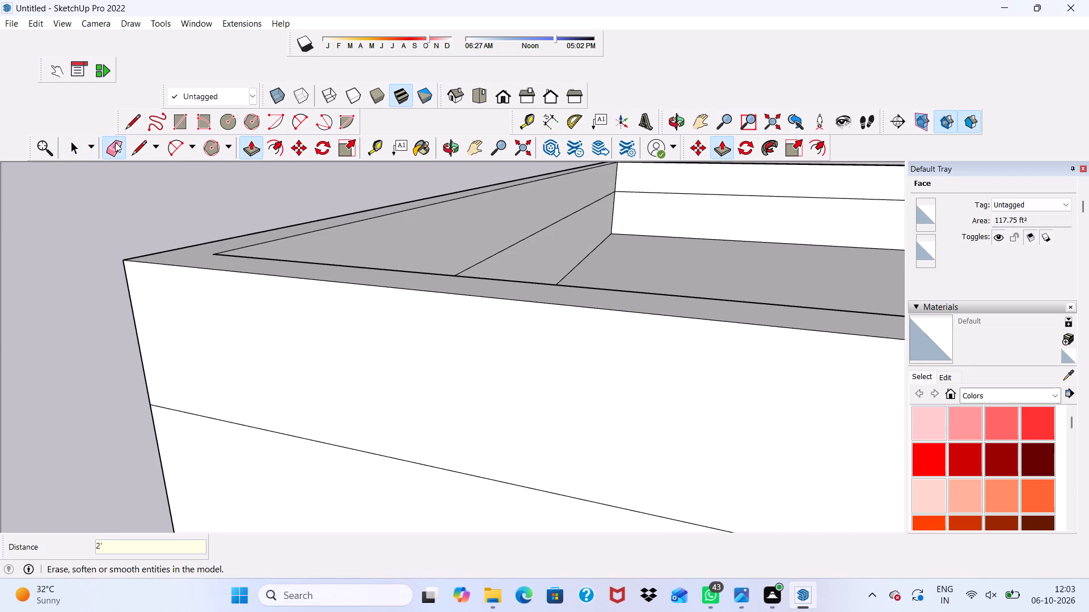
drag(248, 422, 244, 431)
scroll(162, 415, down, 11)
middle_drag(202, 406, 202, 405)
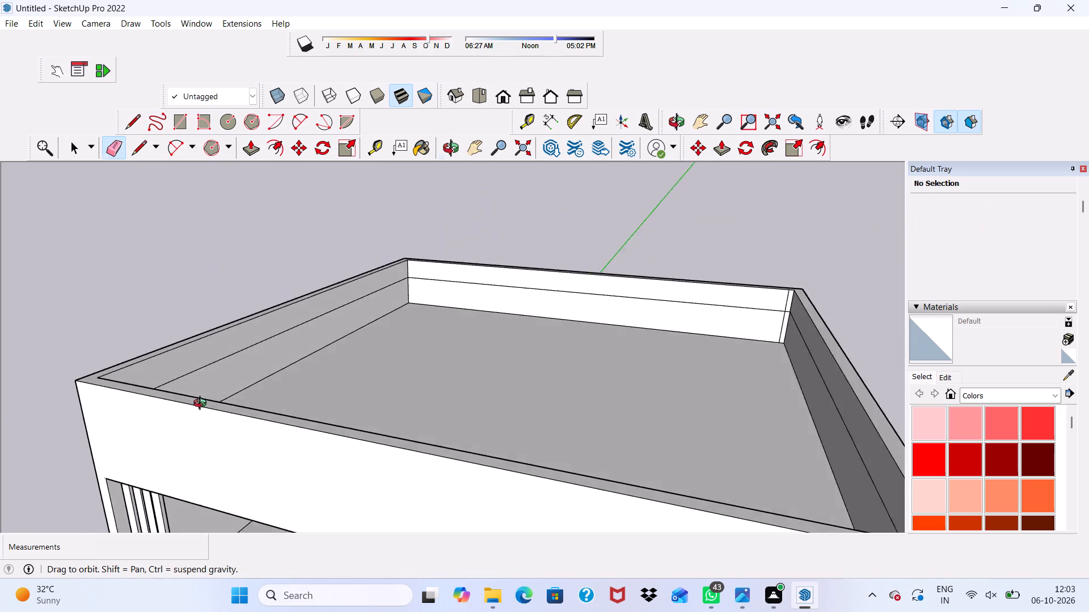
middle_drag(202, 405, 25, 420)
scroll(235, 284, up, 5)
drag(246, 327, 245, 328)
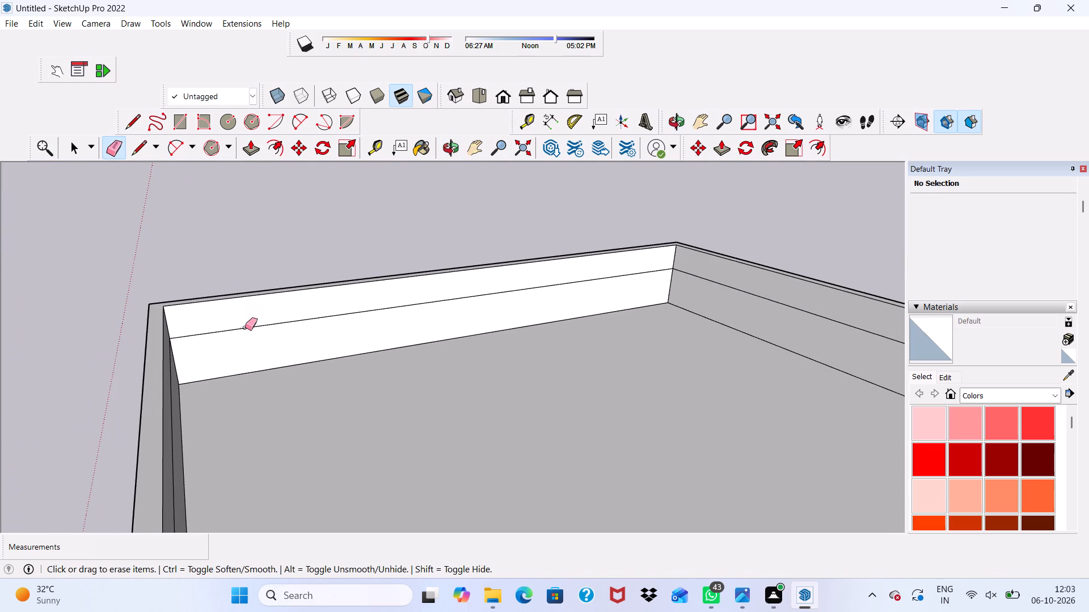
drag(245, 328, 240, 338)
middle_drag(265, 360, 135, 355)
scroll(152, 341, up, 1)
drag(153, 339, 153, 347)
middle_drag(147, 363, 336, 329)
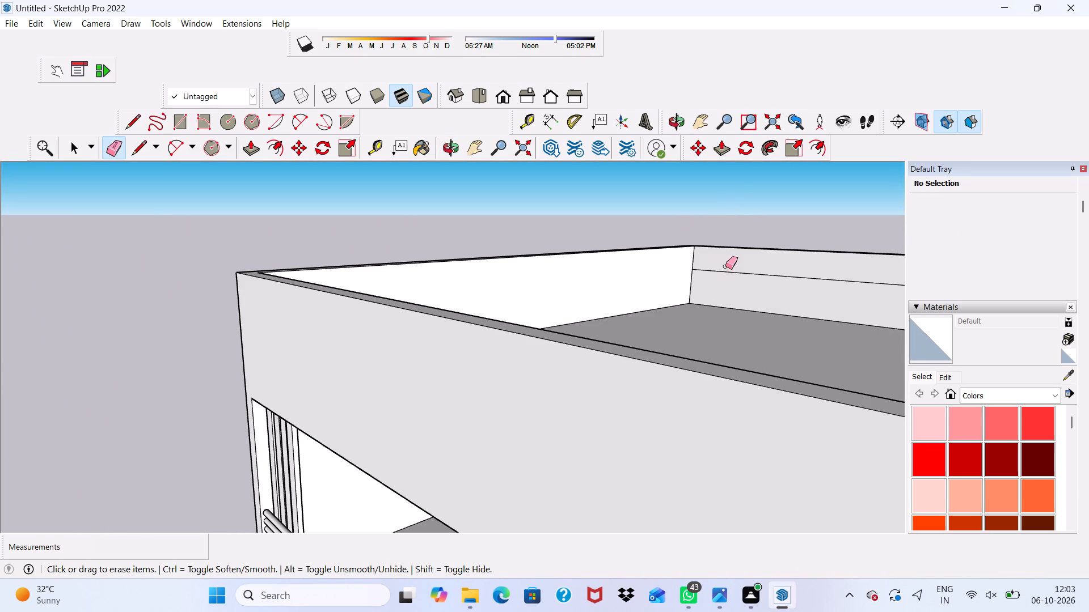
click(724, 271)
Erase the seam line on the parapet's last inner face and the stray lines beside its inner corner.
scroll(489, 293, up, 1)
scroll(482, 299, down, 3)
middle_drag(494, 304, 714, 324)
scroll(771, 257, up, 5)
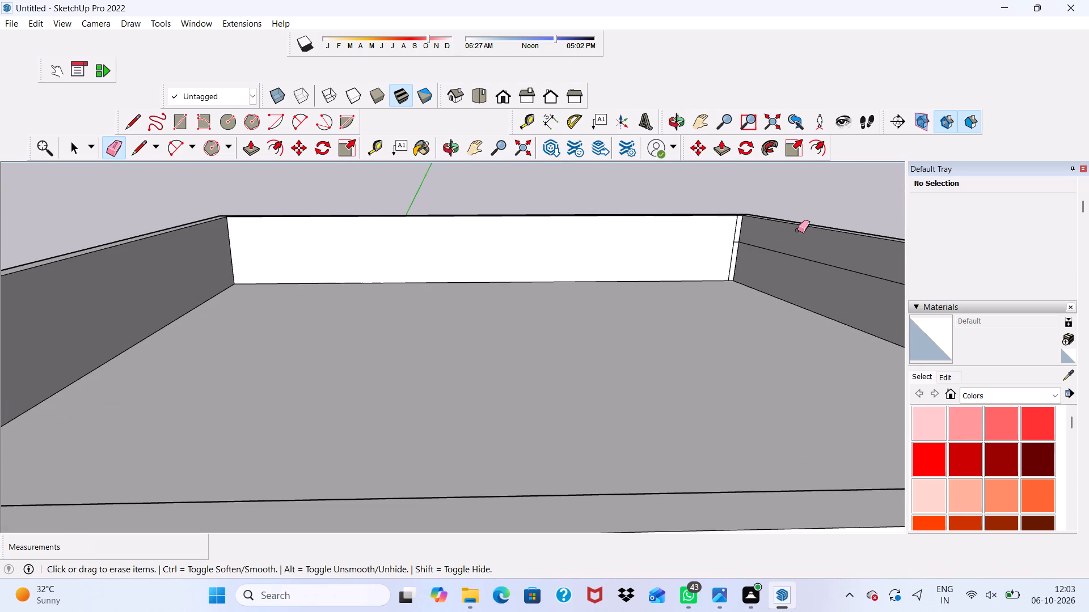
drag(775, 254, 759, 269)
scroll(744, 236, up, 10)
click(730, 221)
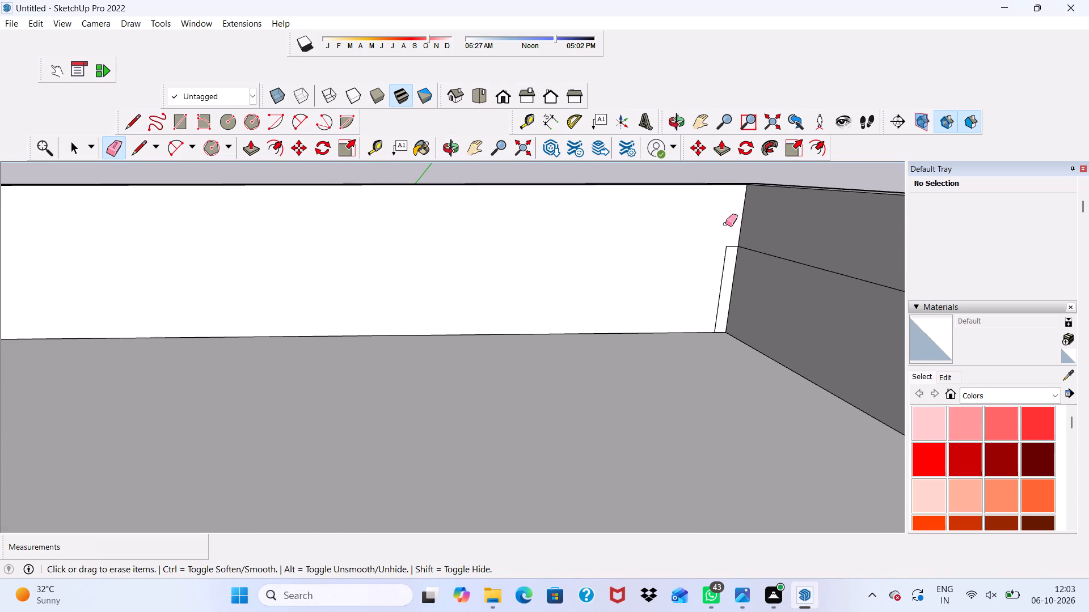
drag(732, 246, 729, 261)
drag(724, 275, 716, 288)
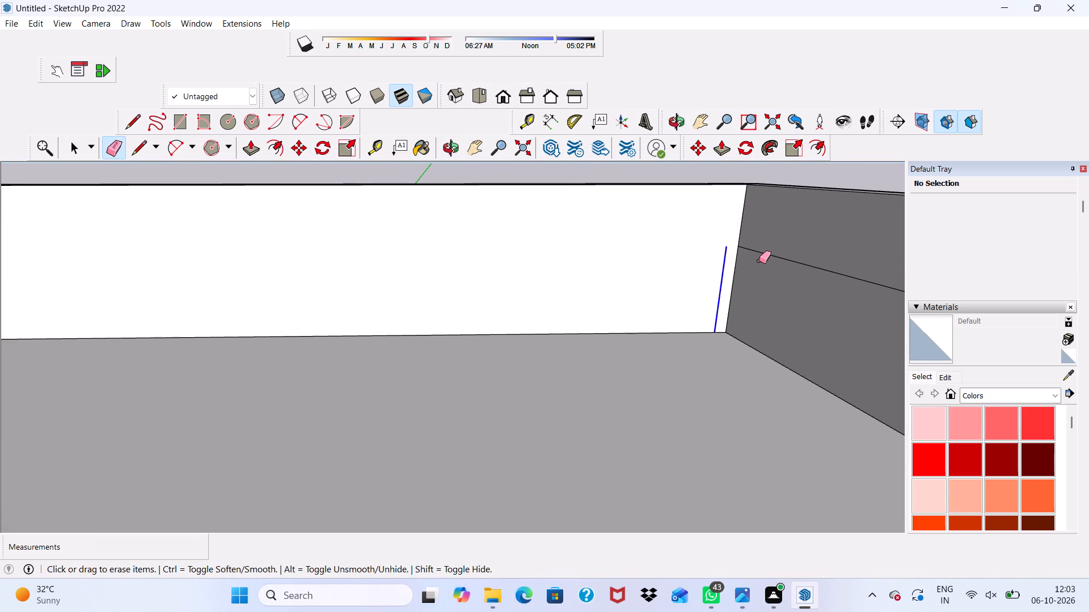
click(760, 260)
drag(767, 253, 767, 260)
scroll(366, 330, down, 16)
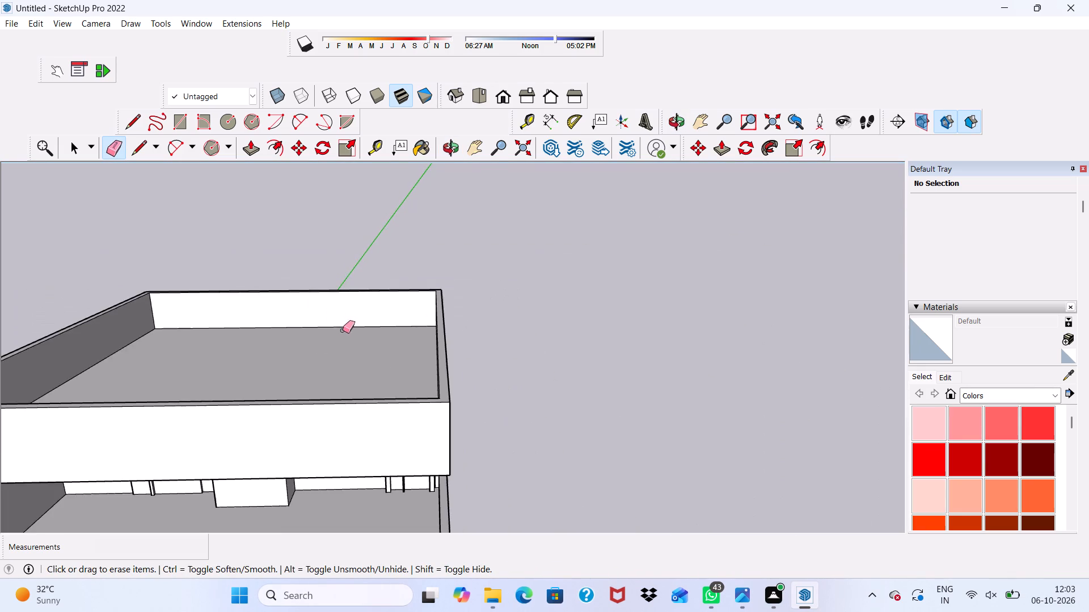
Erase the stray vertical and short horizontal lines at the parapet's other marked inner corner.
middle_drag(344, 330, 731, 335)
scroll(589, 372, up, 14)
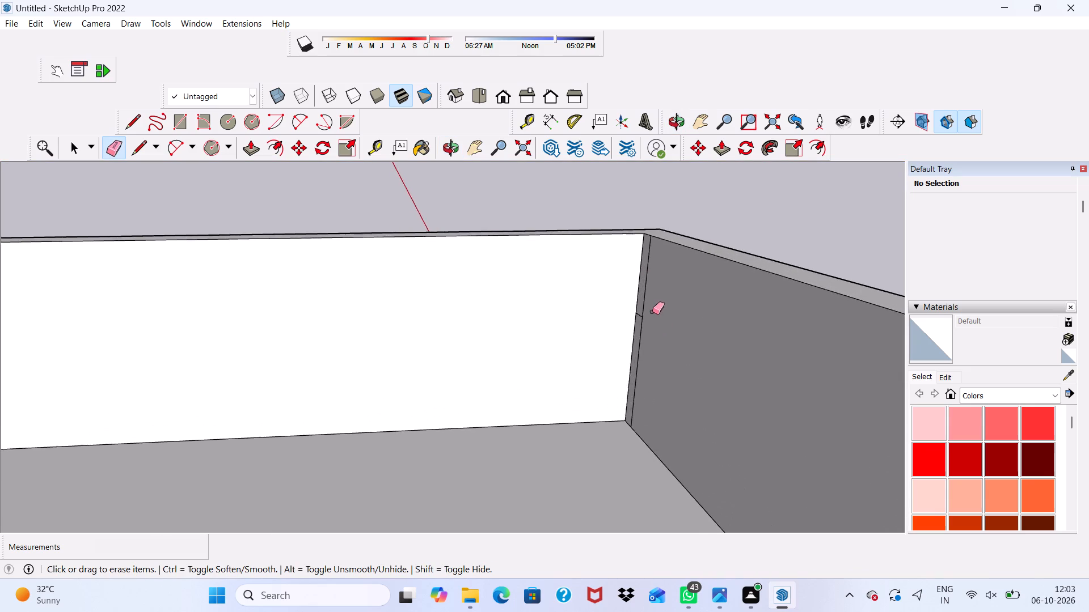
scroll(652, 312, up, 4)
click(642, 299)
drag(636, 316, 636, 322)
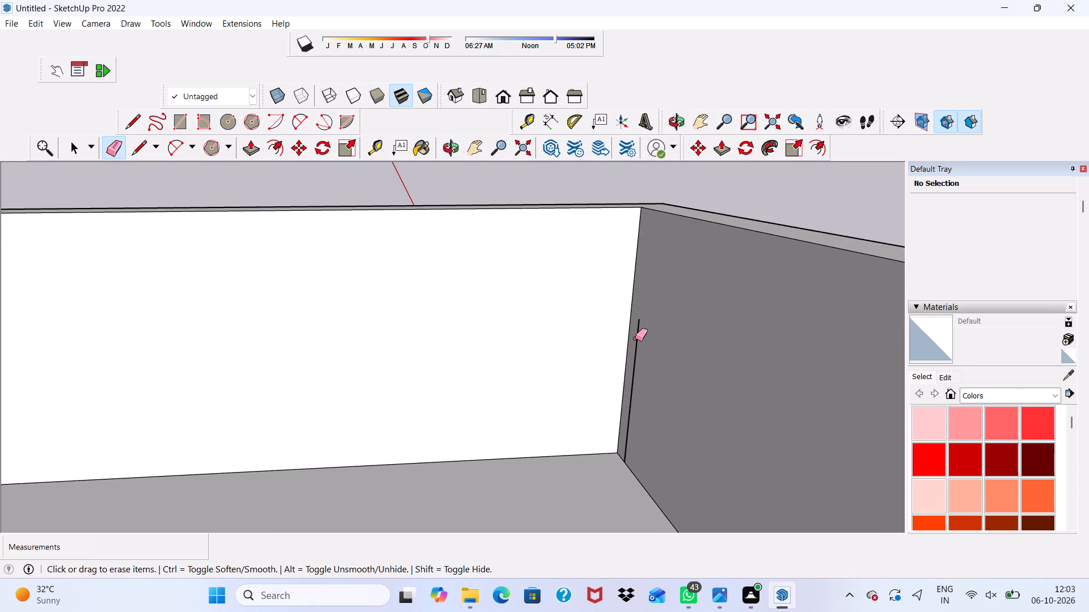
drag(635, 339, 638, 348)
scroll(560, 365, down, 12)
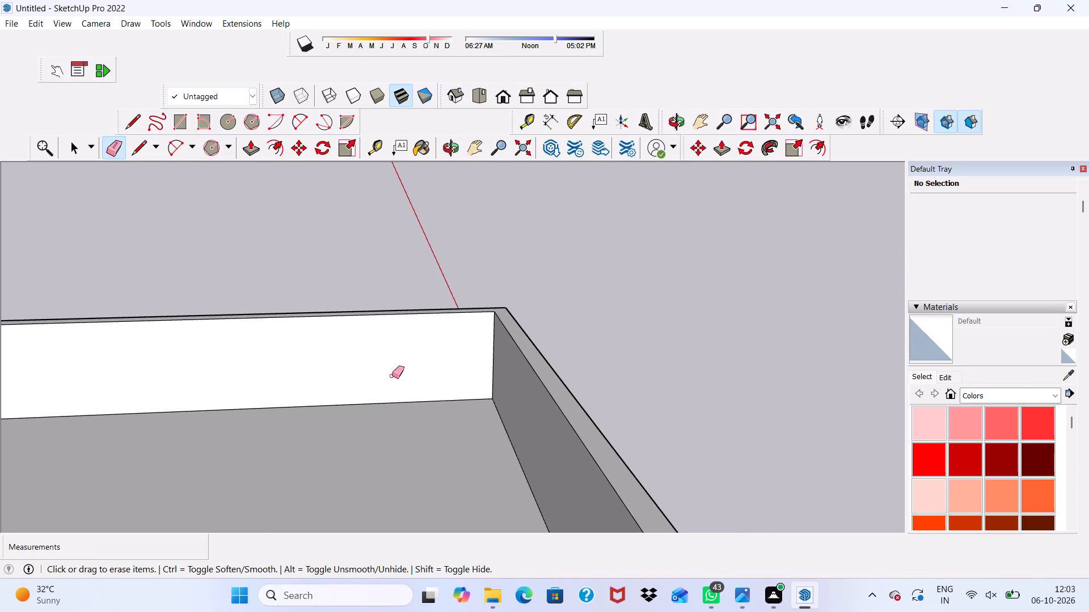
Erase the long horizontal seam line between the parapet and the building's outer side wall.
key(space)
scroll(392, 377, down, 3)
scroll(437, 385, down, 1)
middle_drag(457, 381, 394, 382)
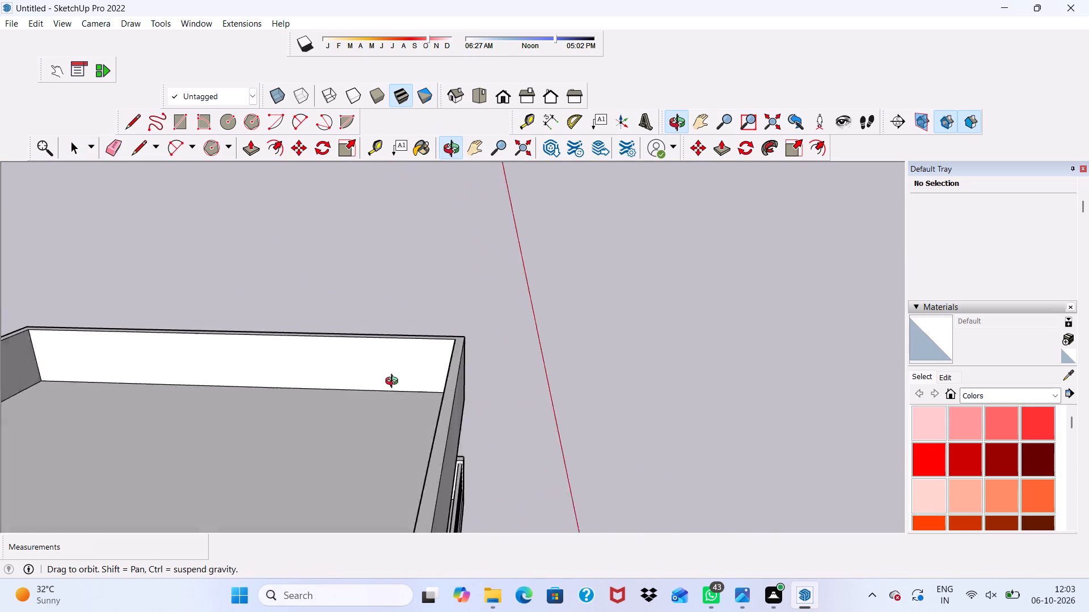
middle_drag(394, 382, 208, 347)
scroll(219, 350, down, 3)
scroll(316, 369, up, 1)
scroll(345, 371, down, 1)
scroll(400, 367, up, 2)
scroll(444, 336, down, 10)
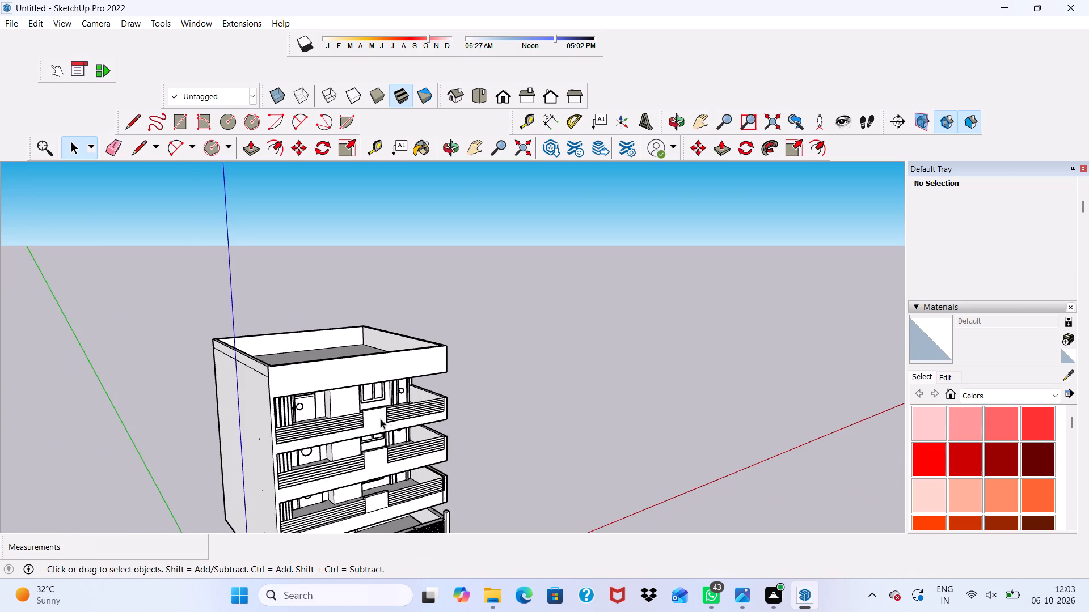
scroll(335, 420, up, 4)
middle_drag(309, 416, 436, 419)
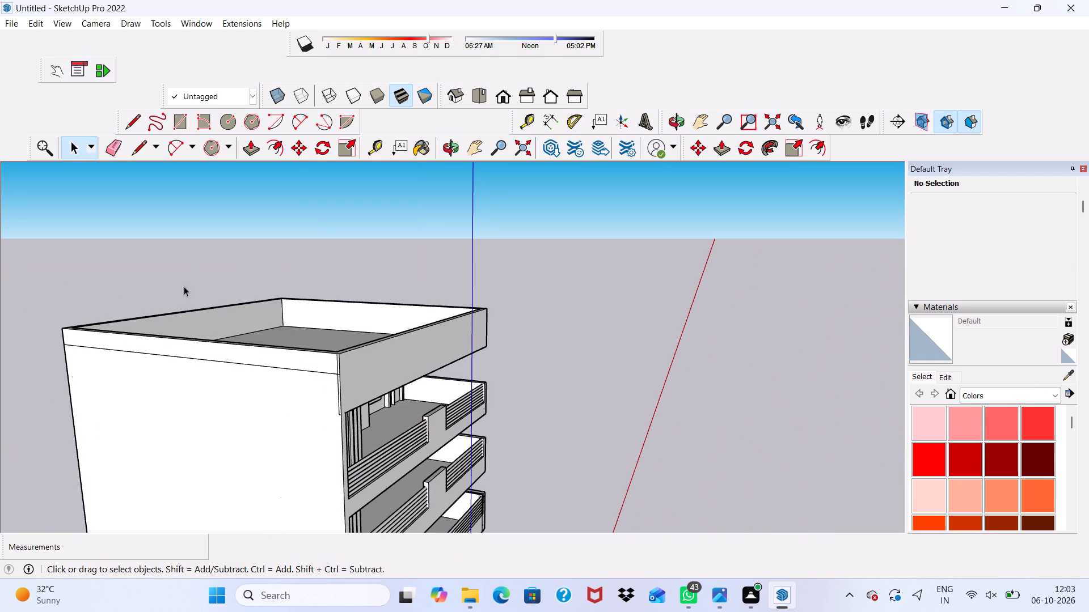
click(110, 146)
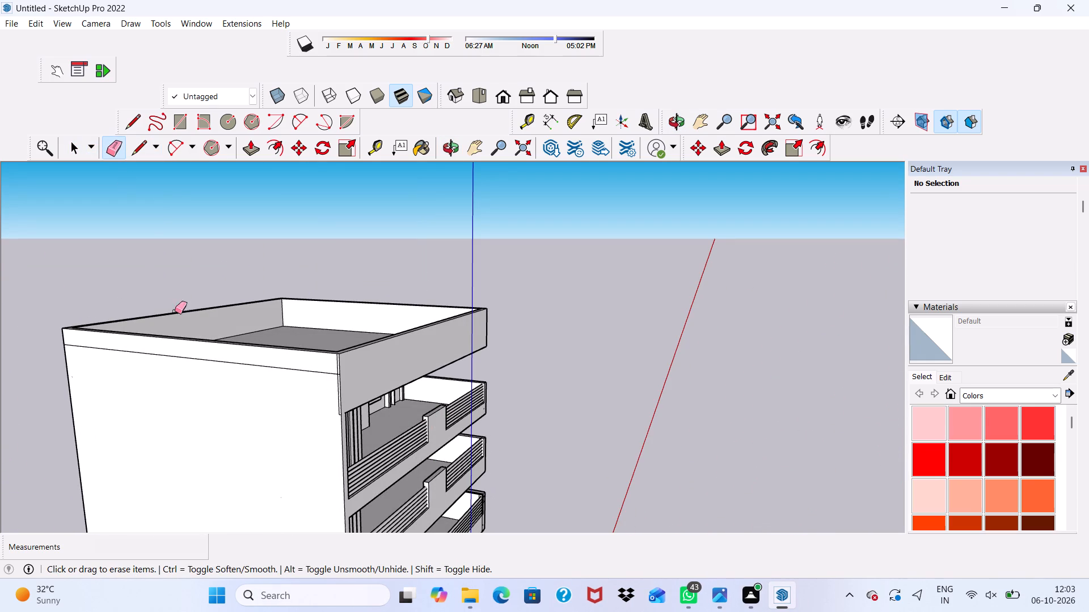
click(150, 360)
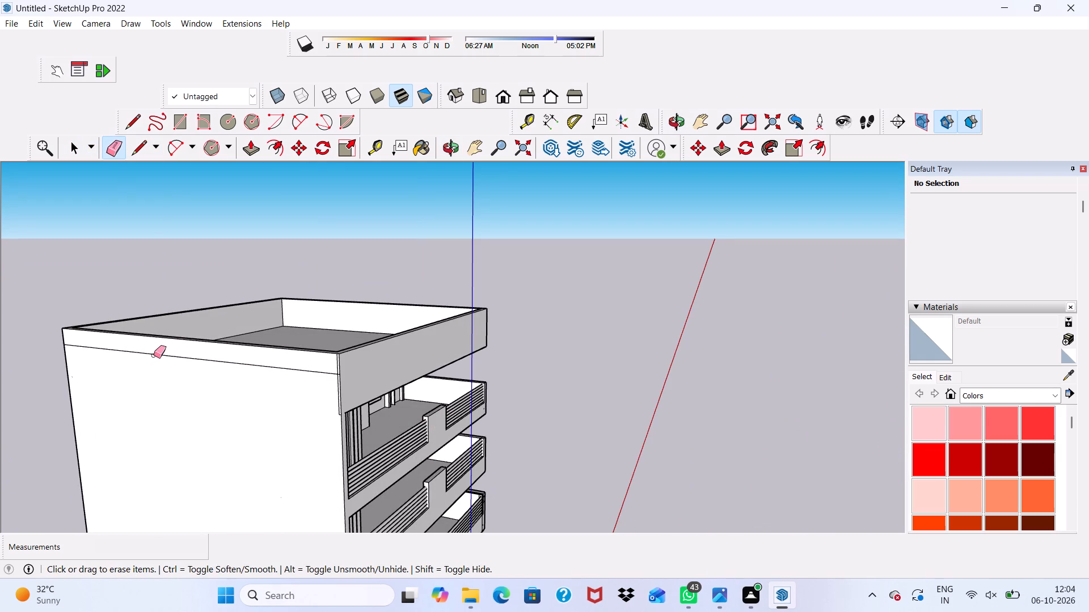
drag(154, 355, 160, 369)
Erase the remaining short and vertical lines at the corner where the outer side wall meets the parapet's front face.
scroll(261, 396, up, 16)
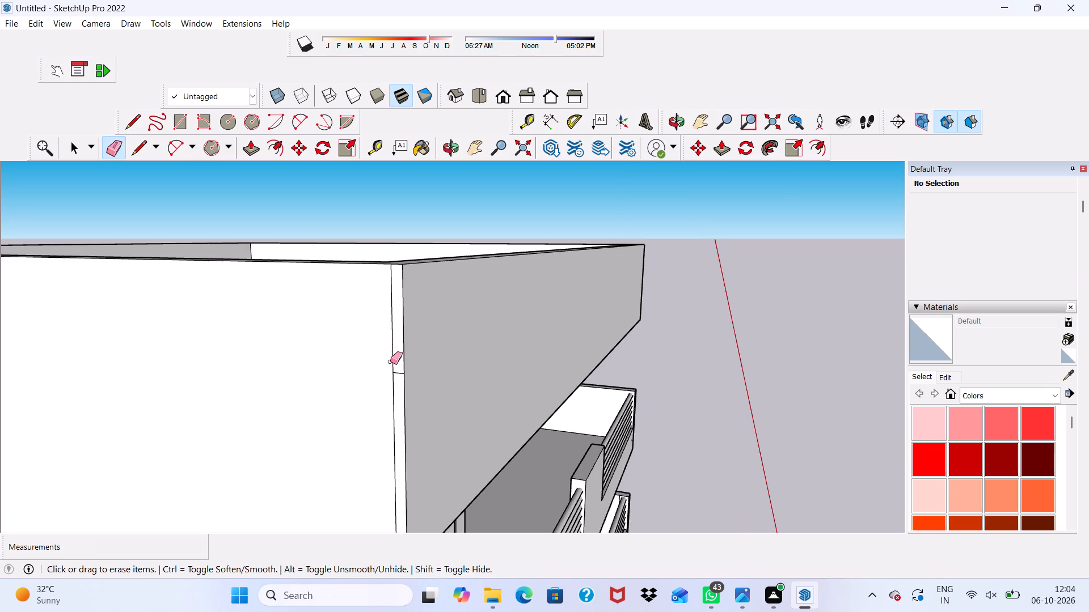
drag(396, 367, 397, 377)
drag(395, 376, 387, 384)
scroll(351, 329, down, 11)
middle_drag(400, 424, 432, 375)
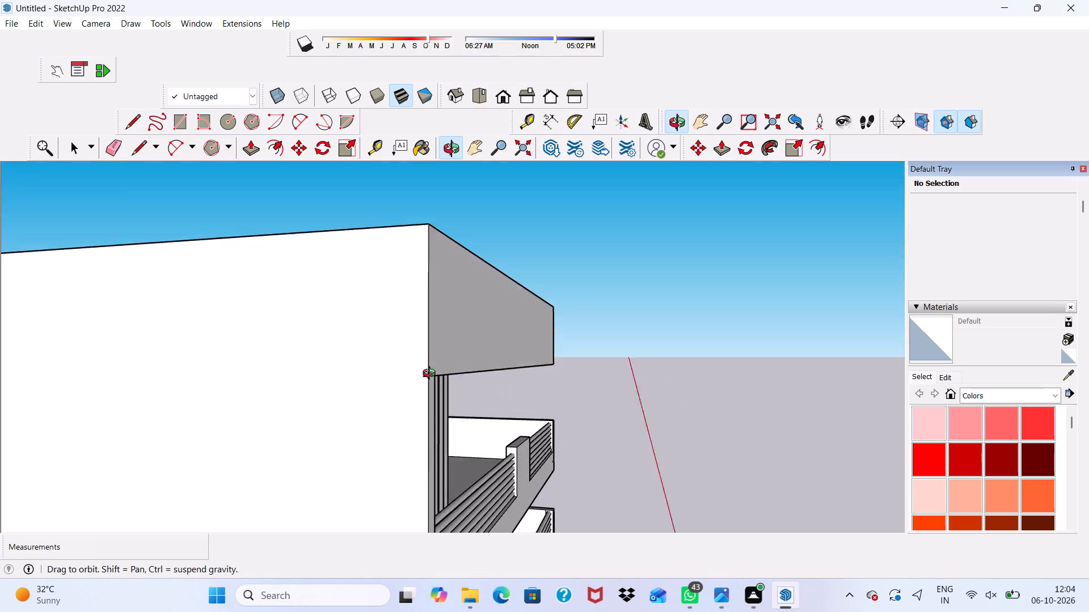
middle_drag(432, 375, 432, 379)
scroll(428, 399, up, 8)
click(429, 366)
scroll(379, 315, down, 6)
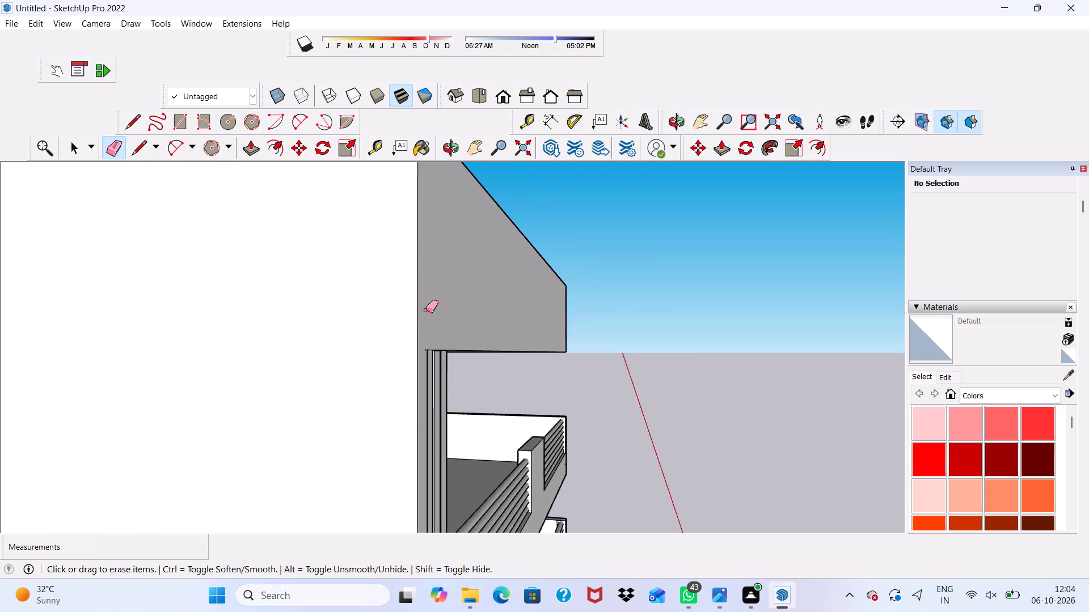
Draw a rectangle about 15' 1" by 2' 11" on the parapet's front face, starting from its upper corner at the slatted end.
scroll(426, 310, down, 2)
middle_drag(441, 347, 187, 473)
scroll(260, 295, up, 4)
scroll(282, 290, down, 5)
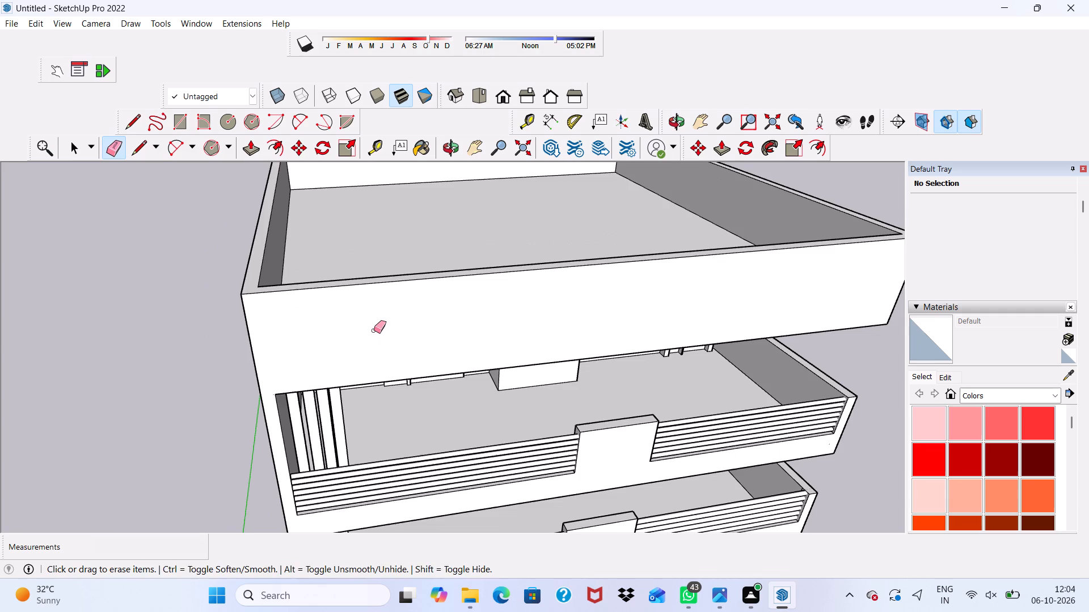
key(space)
scroll(367, 371, down, 2)
middle_drag(370, 385, 364, 280)
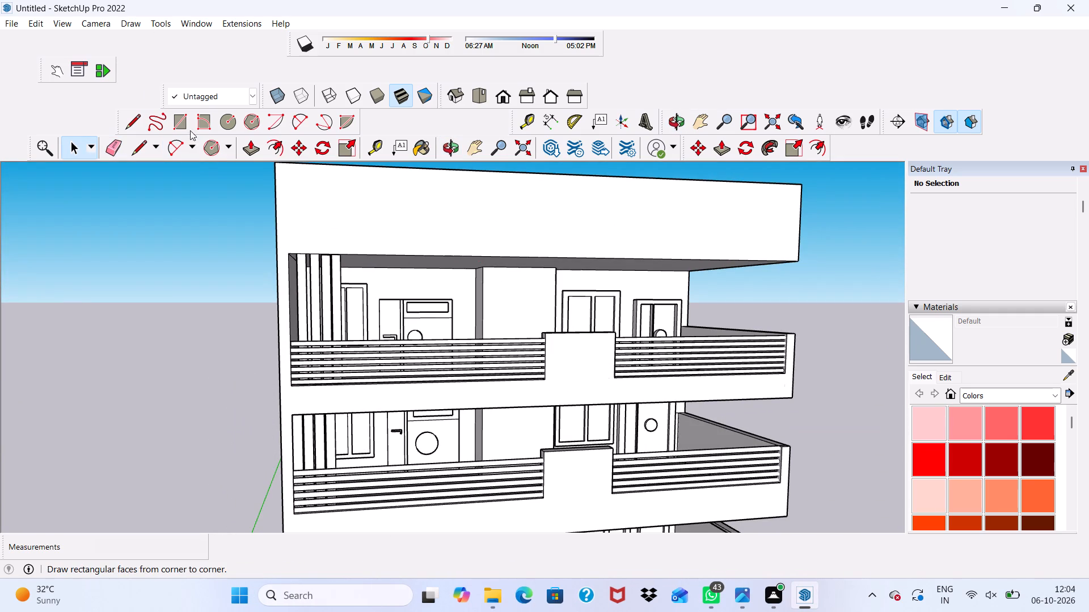
click(183, 120)
scroll(267, 160, up, 2)
scroll(308, 184, down, 3)
scroll(306, 179, up, 6)
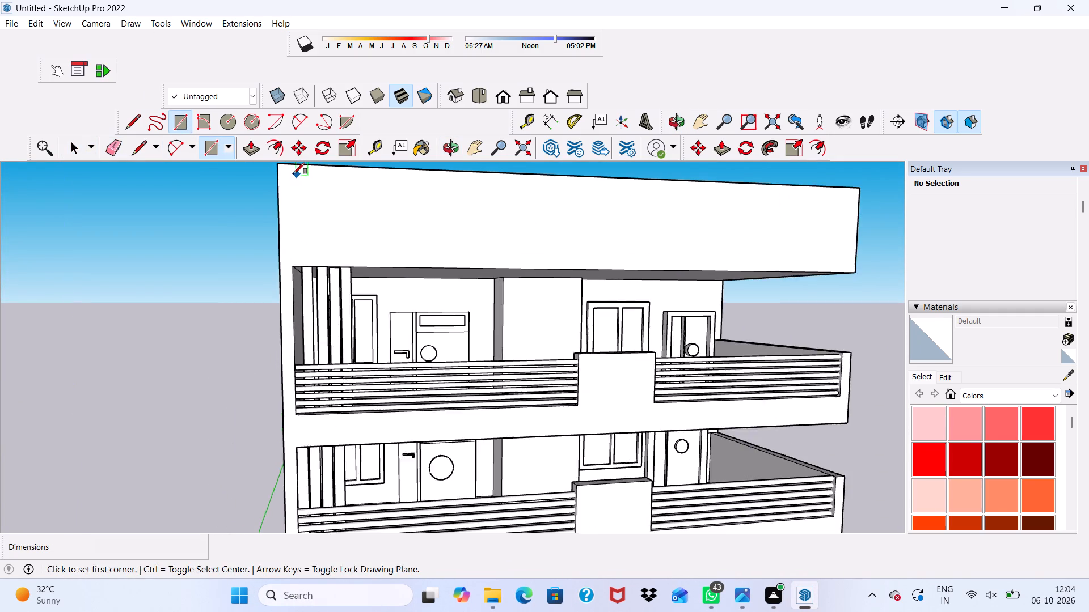
scroll(293, 174, up, 2)
scroll(275, 179, down, 2)
scroll(292, 233, down, 2)
scroll(280, 187, up, 3)
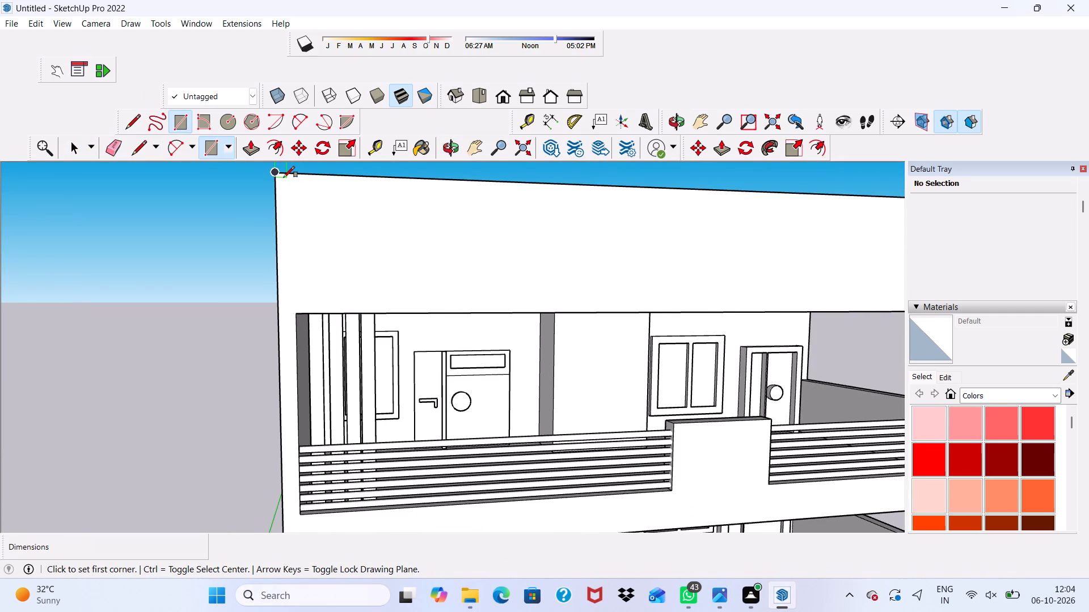
click(279, 177)
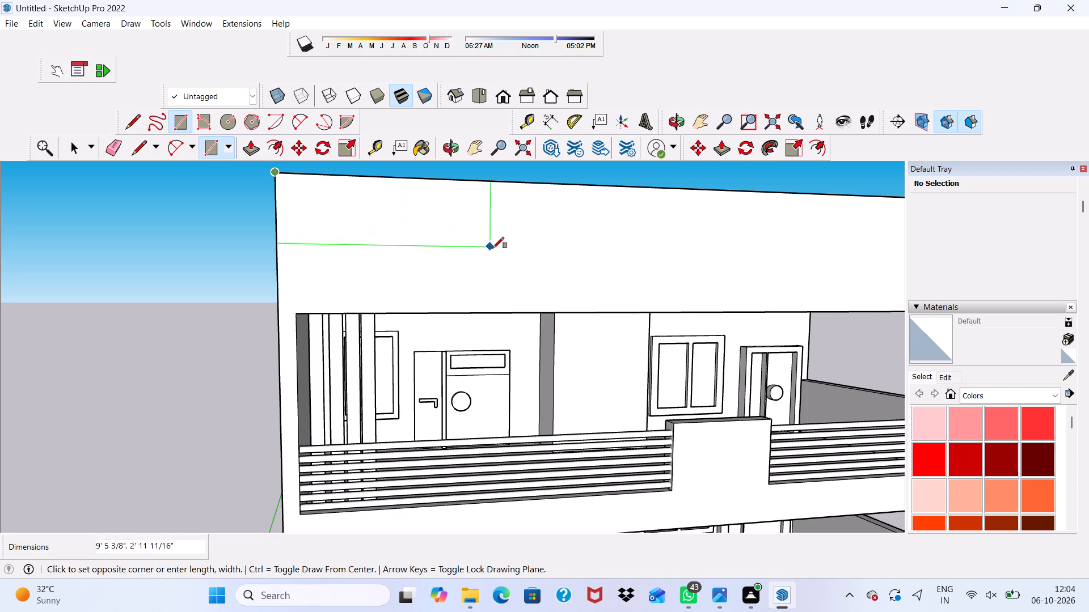
click(606, 248)
key(space)
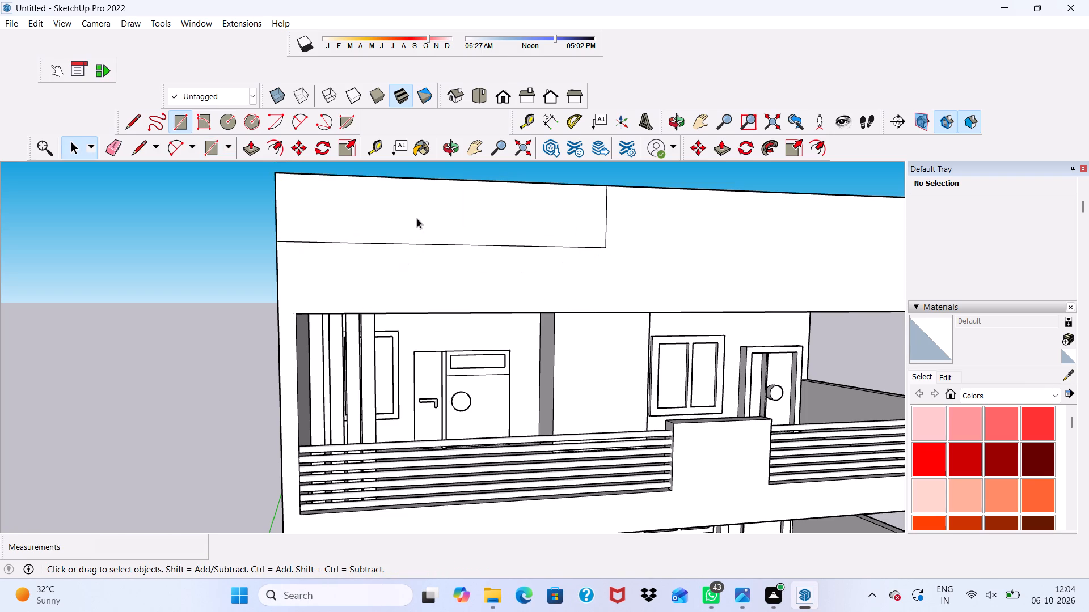
Push the rectangle 9" inward through the parapet's thickness to cut a notch in the front wall.
click(417, 218)
scroll(396, 230, down, 2)
middle_drag(368, 250, 315, 407)
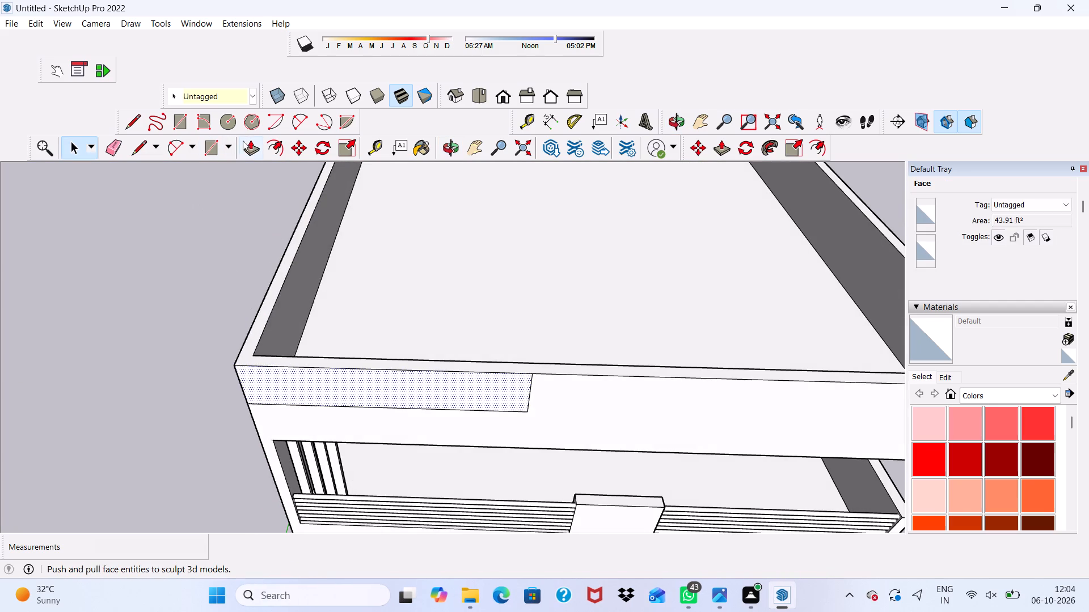
click(248, 143)
click(302, 393)
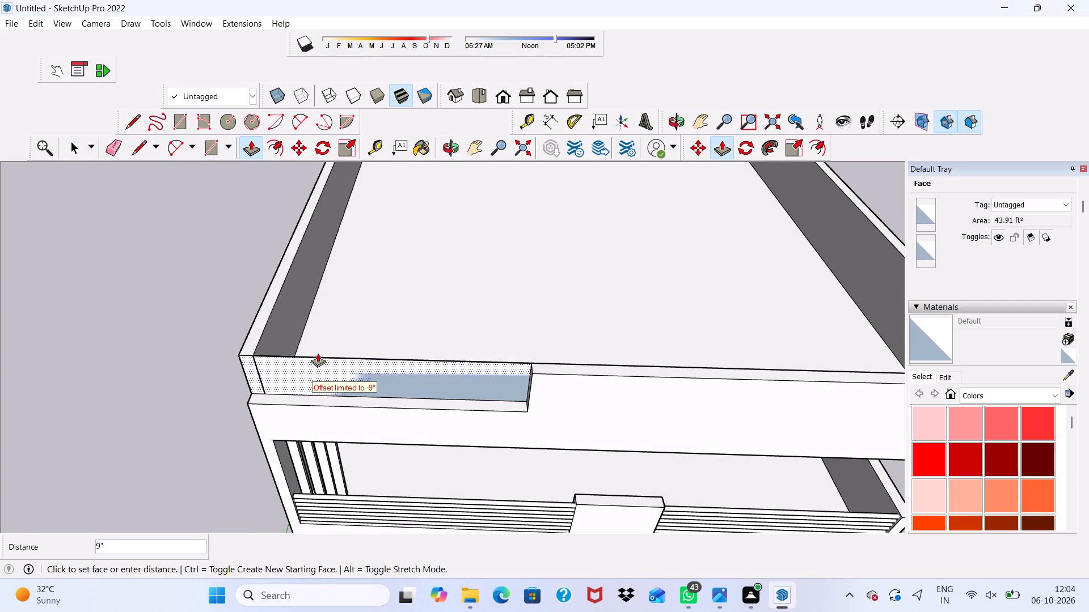
click(318, 353)
scroll(309, 361, down, 3)
middle_drag(310, 370, 402, 358)
scroll(374, 365, up, 2)
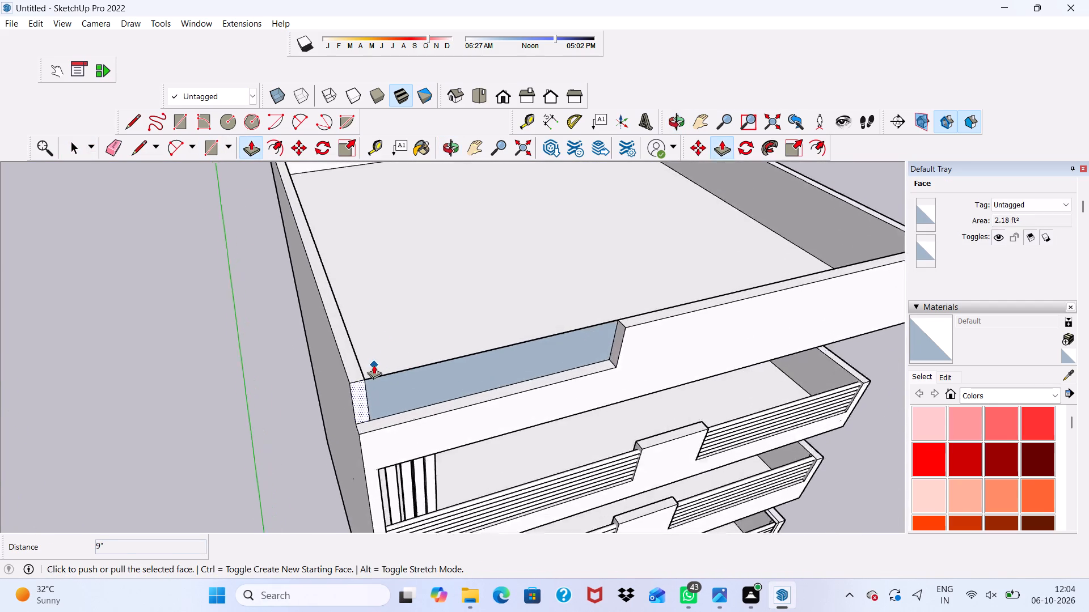
scroll(374, 365, up, 2)
scroll(406, 376, down, 2)
key(space)
key(space)
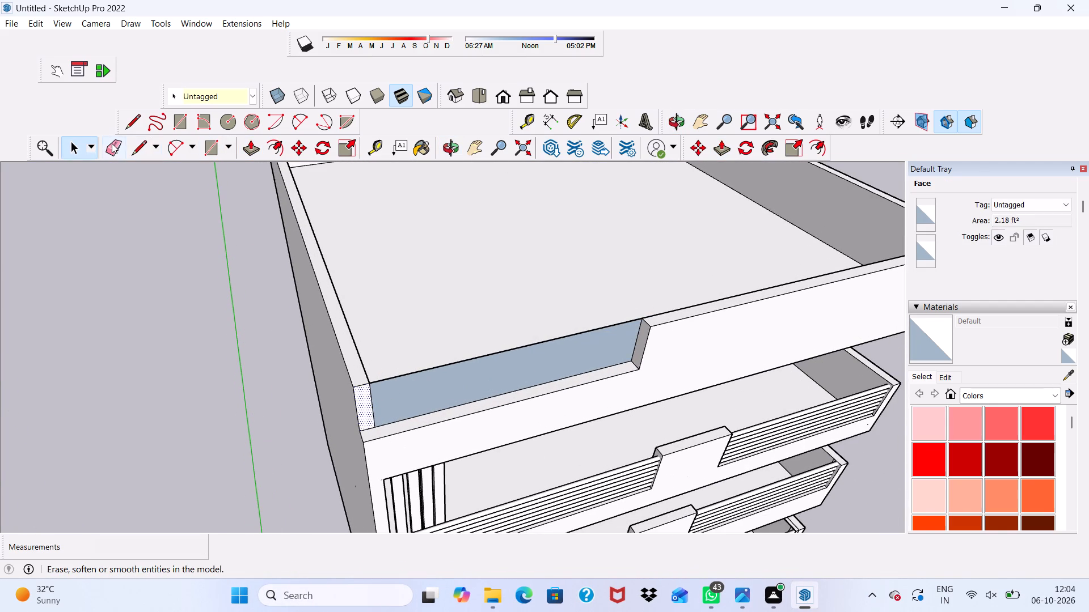
Erase the top edge of the thin face left behind in the parapet notch.
click(111, 143)
scroll(303, 339, up, 2)
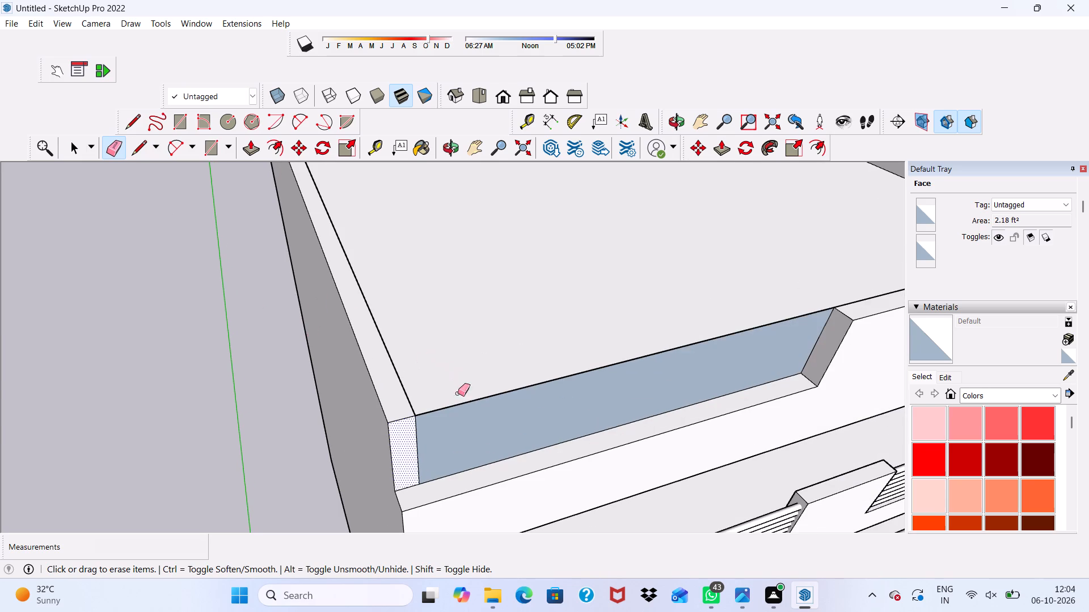
click(465, 404)
Push/Pull the side parapet's exposed end face outward until it is flush with the building's front face.
scroll(396, 386, down, 5)
middle_drag(432, 433, 239, 397)
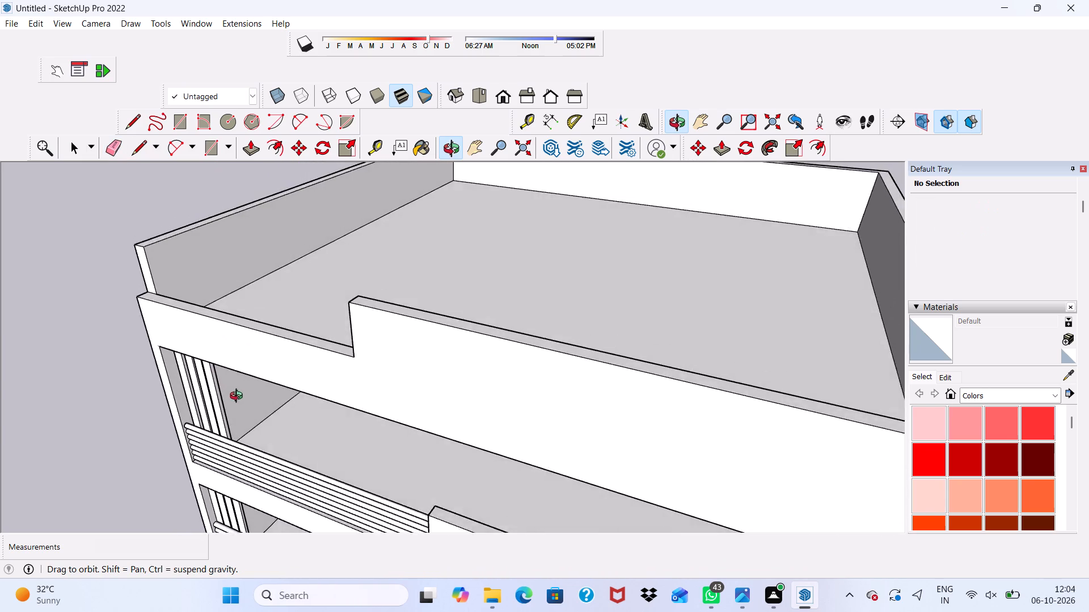
middle_drag(239, 397, 267, 408)
scroll(159, 369, up, 4)
key(space)
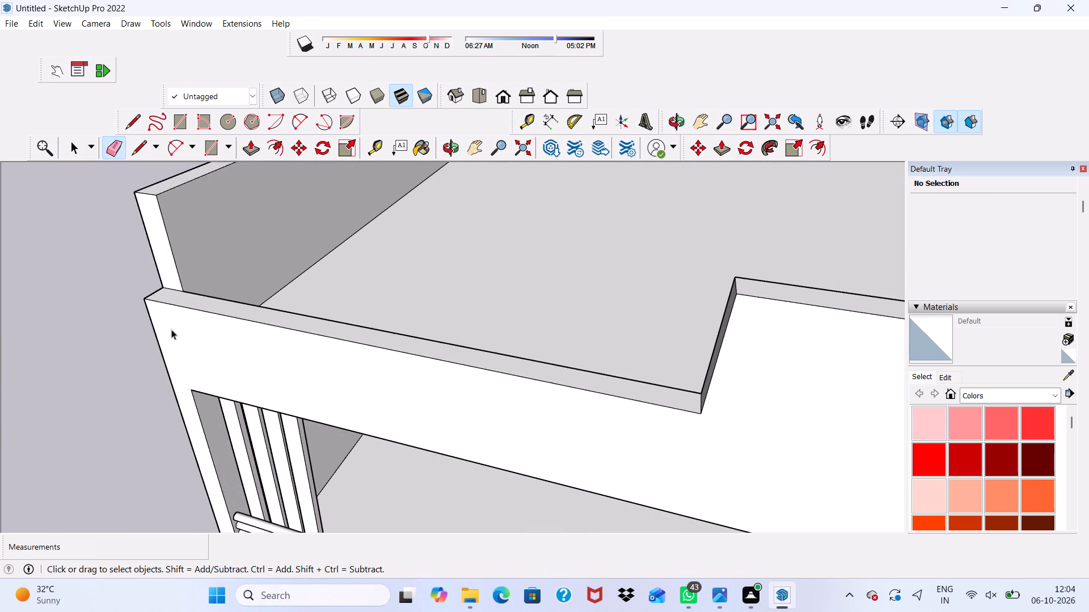
click(158, 265)
scroll(153, 267, up, 4)
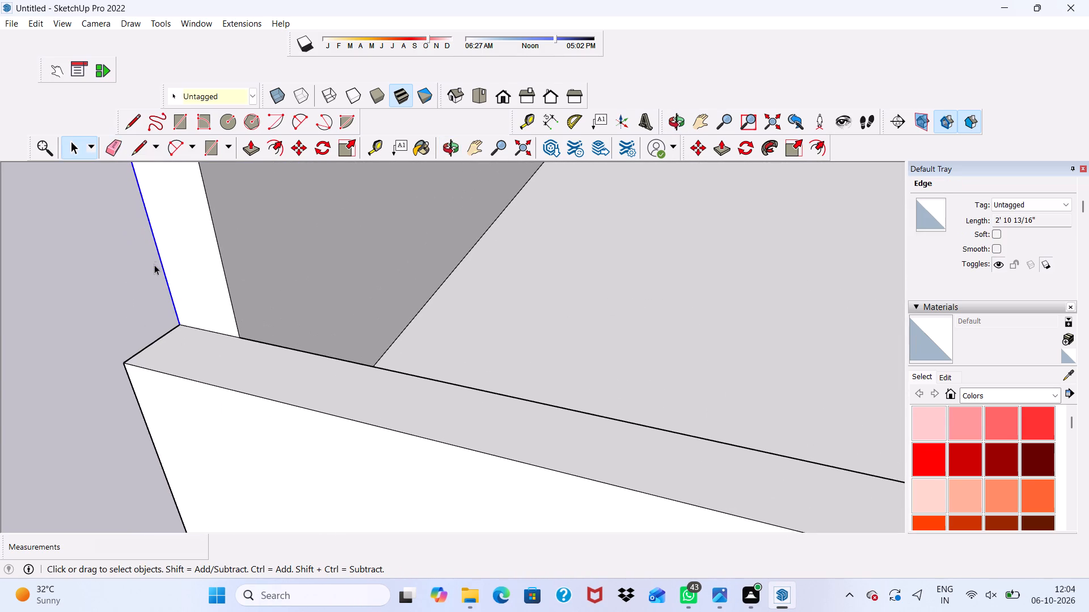
click(181, 243)
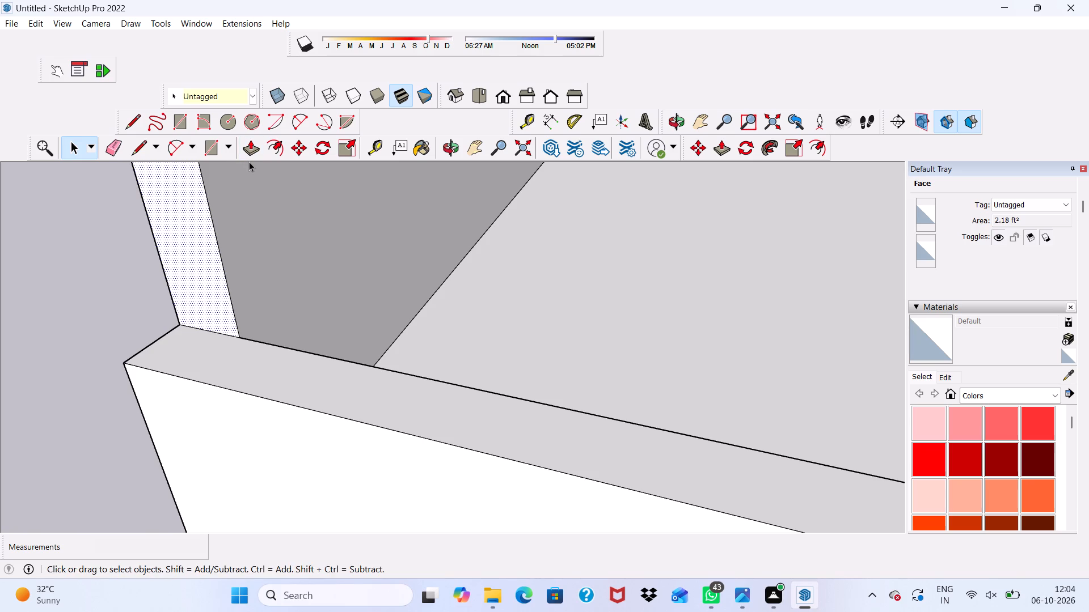
click(254, 148)
click(201, 231)
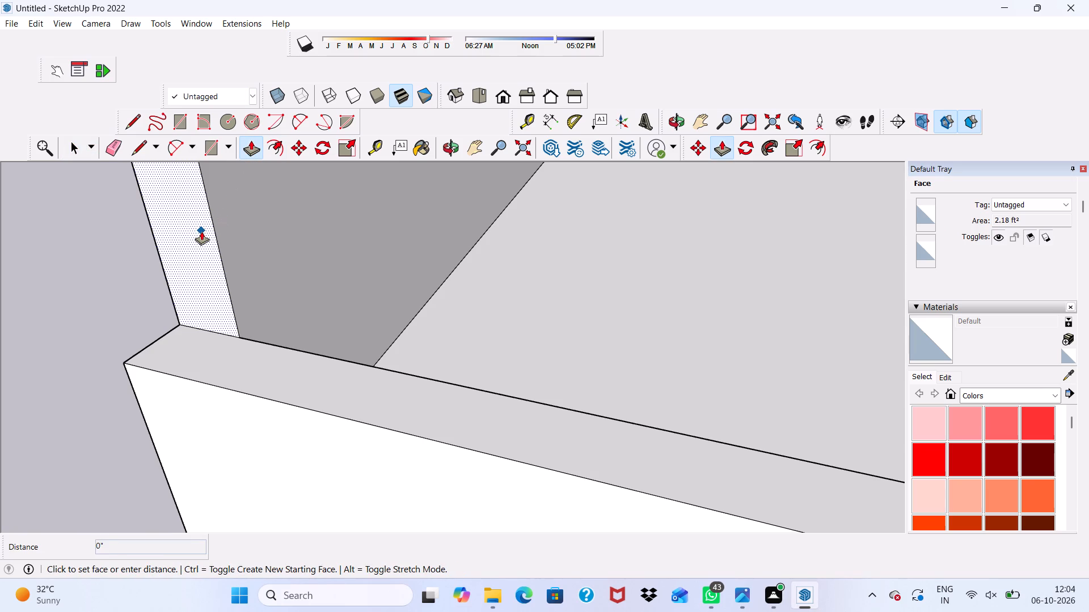
click(210, 368)
Erase the seam line between the extended side parapet end and the front face below it.
scroll(187, 321, down, 5)
middle_drag(190, 331, 256, 226)
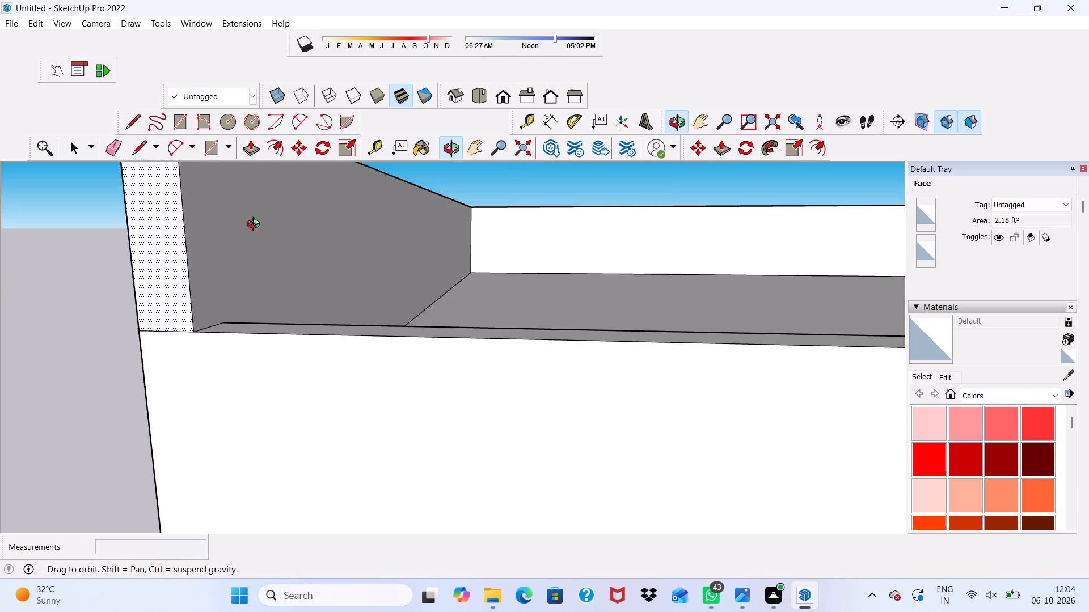
middle_drag(256, 226, 175, 299)
click(111, 146)
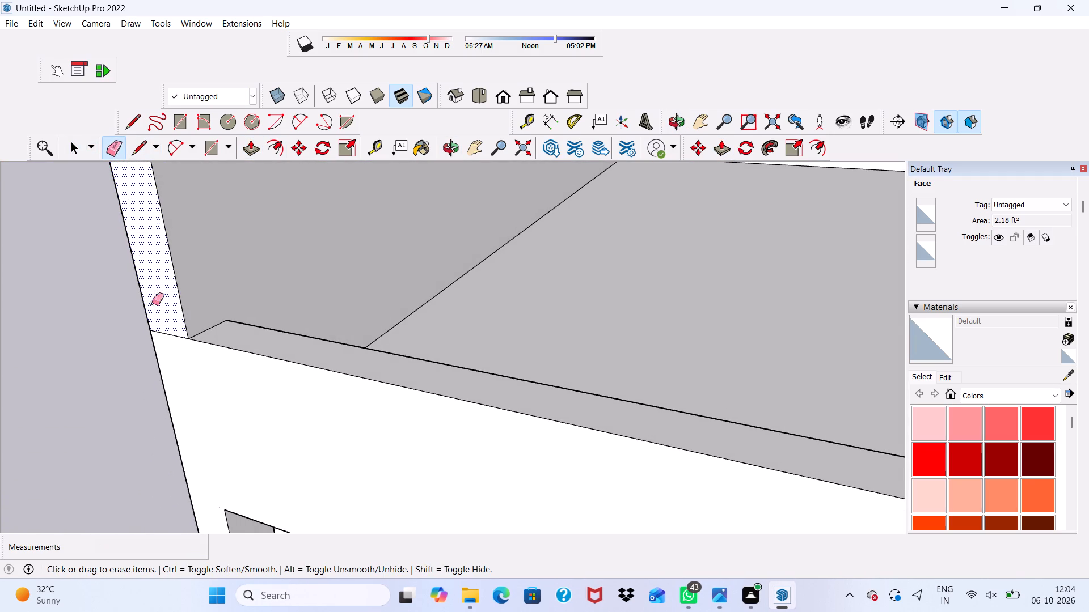
scroll(164, 357, up, 6)
drag(166, 316, 167, 332)
scroll(61, 321, down, 2)
scroll(53, 330, up, 1)
scroll(52, 335, down, 1)
scroll(52, 338, up, 1)
scroll(54, 342, down, 5)
scroll(87, 346, up, 1)
scroll(99, 354, down, 2)
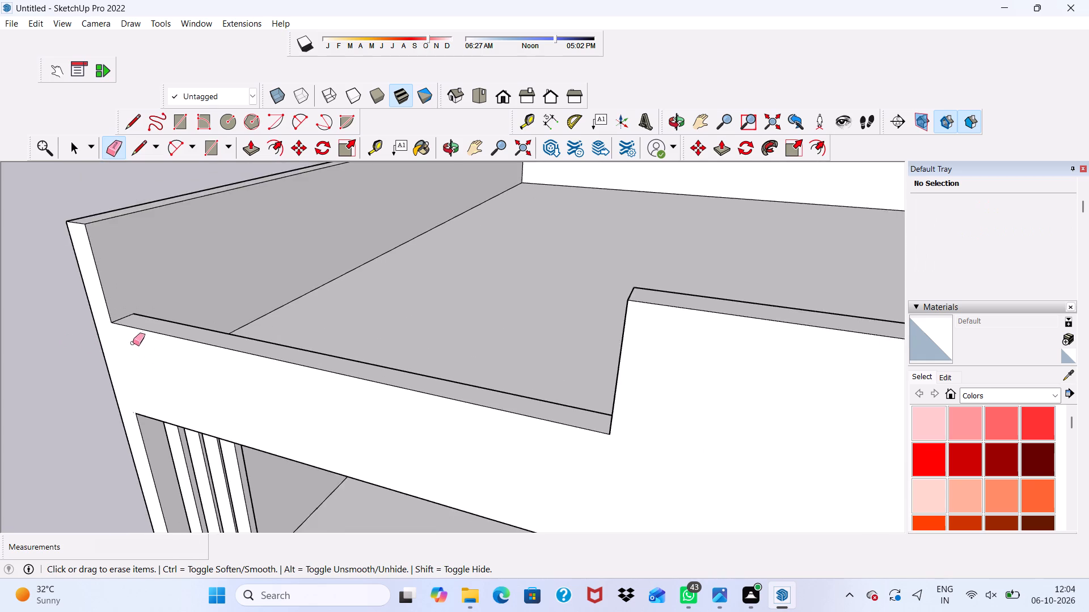
Examine the notched parapet in relation to the building's whole front elevation.
scroll(133, 343, down, 3)
middle_drag(127, 331, 203, 260)
middle_click(200, 265)
scroll(151, 297, down, 2)
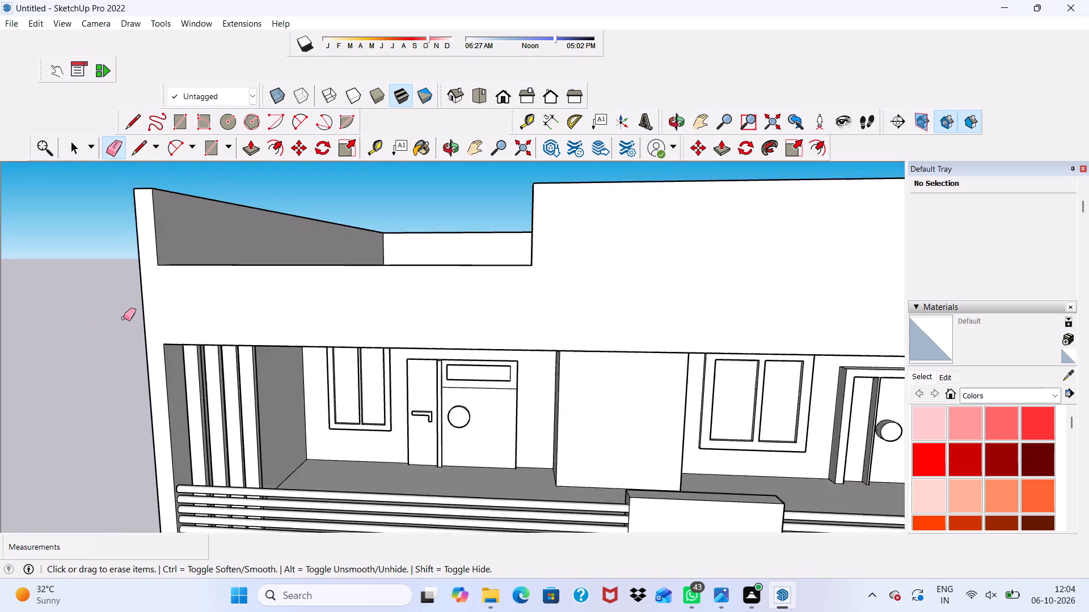
scroll(124, 318, down, 3)
key(space)
scroll(120, 355, down, 11)
scroll(91, 307, down, 1)
middle_drag(125, 314, 171, 311)
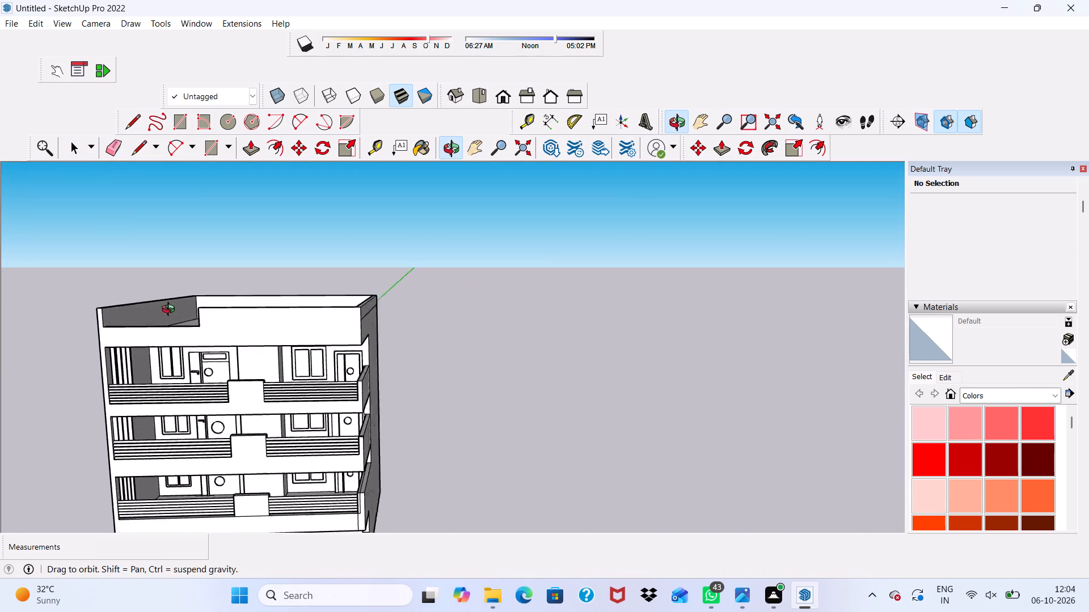
middle_drag(171, 311, 52, 400)
Draw a circle of about 2 1/4" radius on the side parapet's inner face, near its upper front corner at the notch.
scroll(193, 283, up, 14)
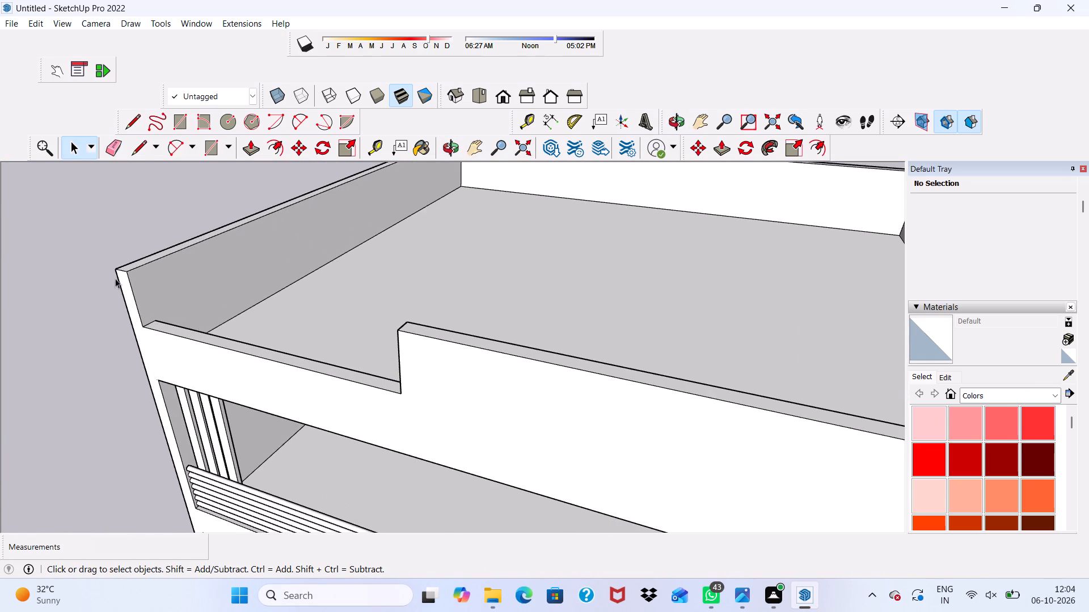
scroll(142, 153, up, 1)
click(223, 118)
scroll(140, 279, up, 3)
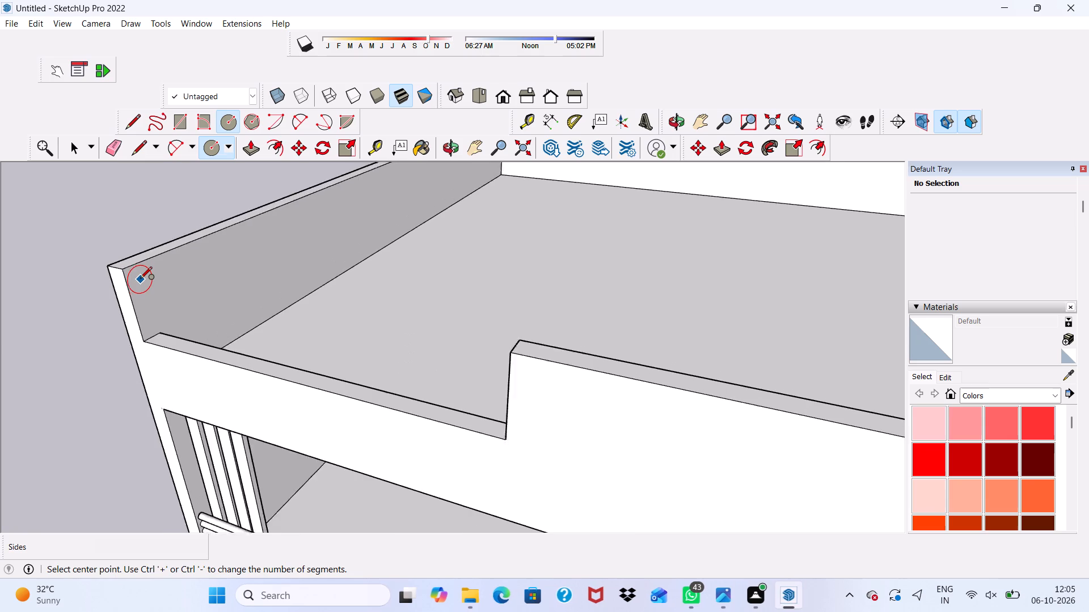
scroll(140, 279, up, 6)
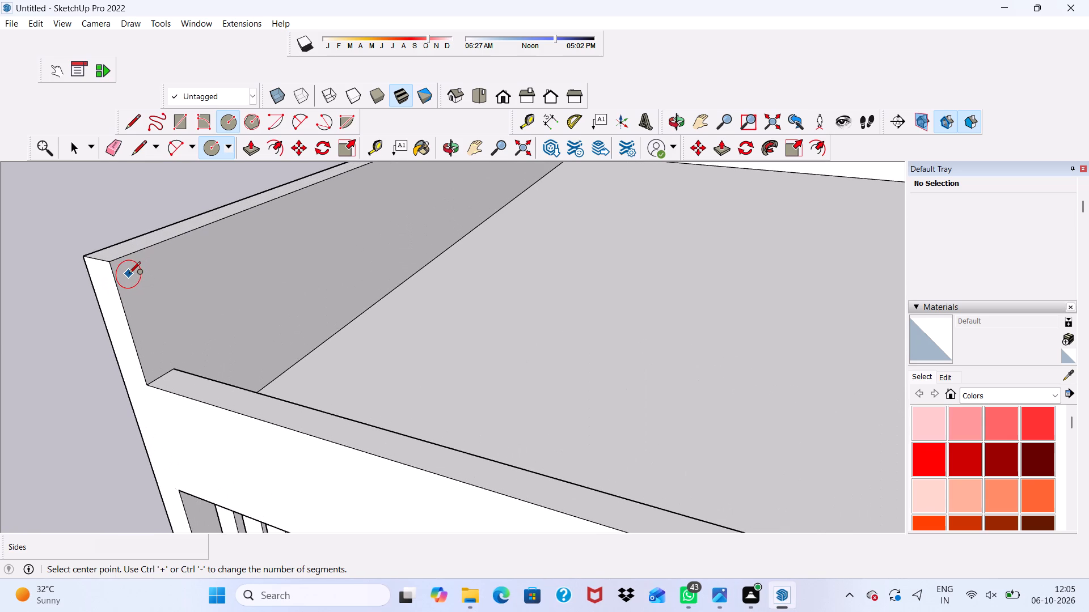
scroll(129, 274, up, 3)
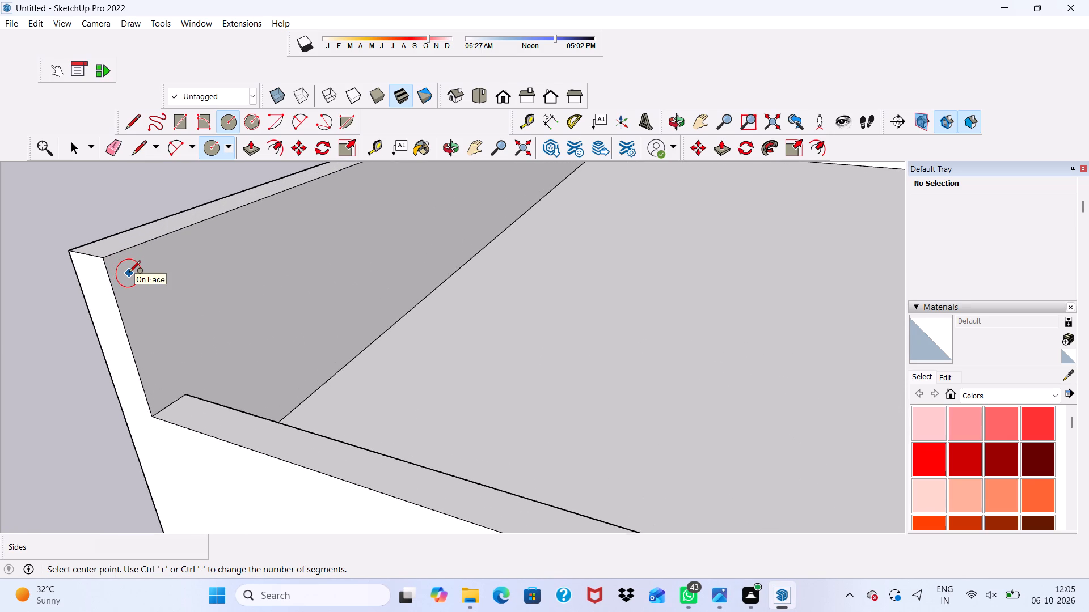
scroll(129, 273, up, 1)
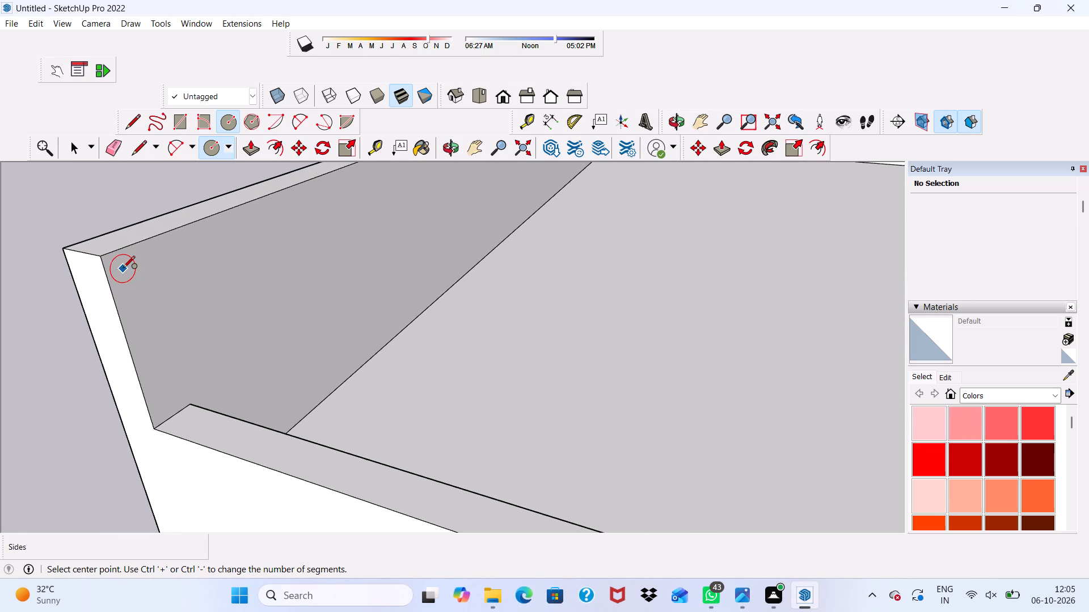
click(123, 269)
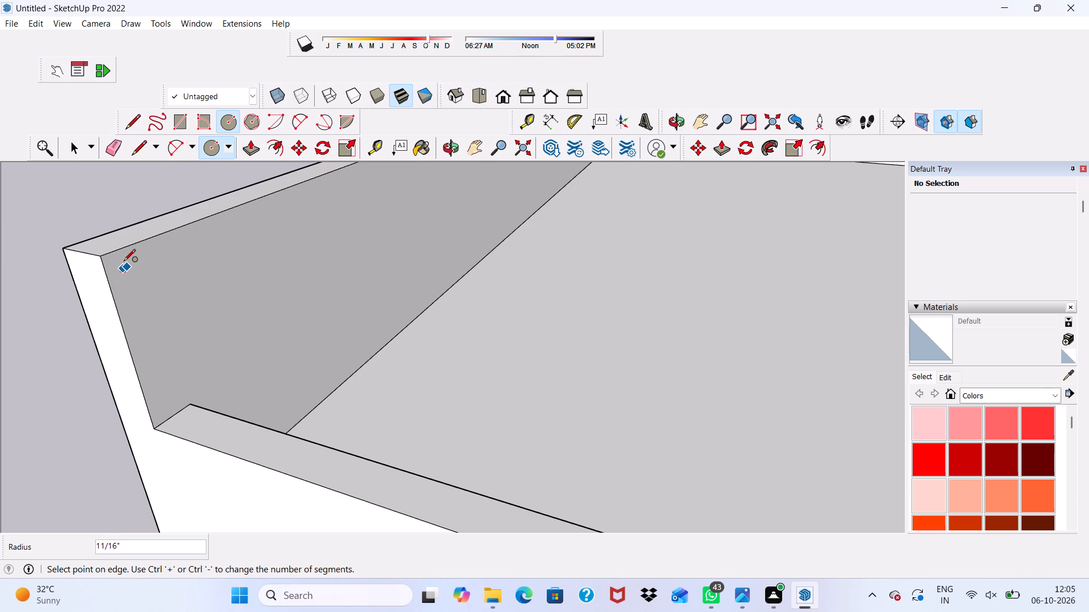
click(123, 256)
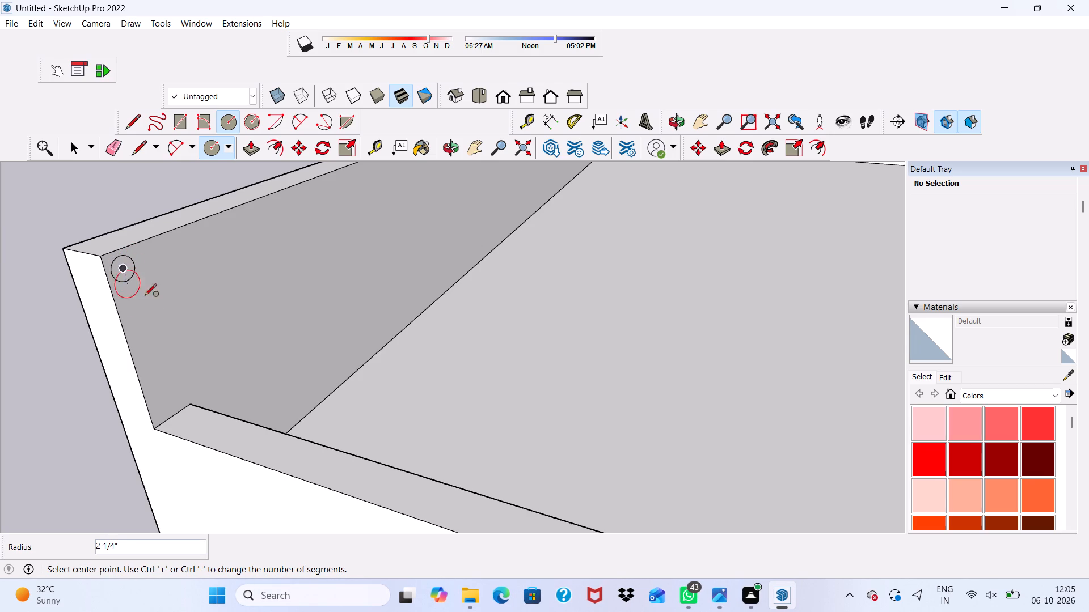
key(space)
Copy the circle about 5 7/8" down along the side parapet's end edge and array it as four copies.
scroll(129, 305, up, 3)
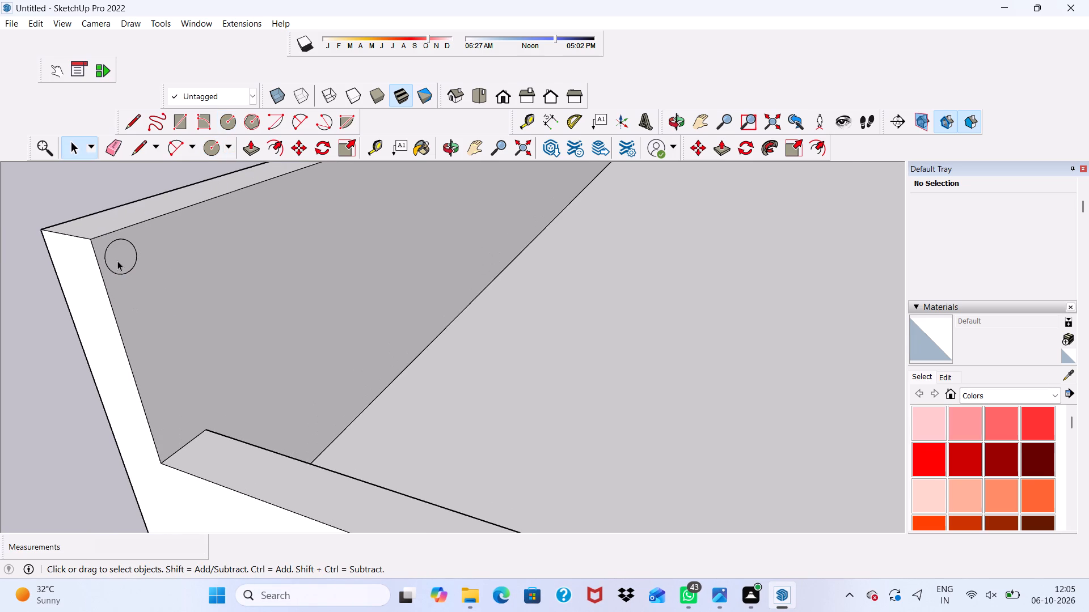
click(117, 261)
click(117, 261)
double_click(124, 256)
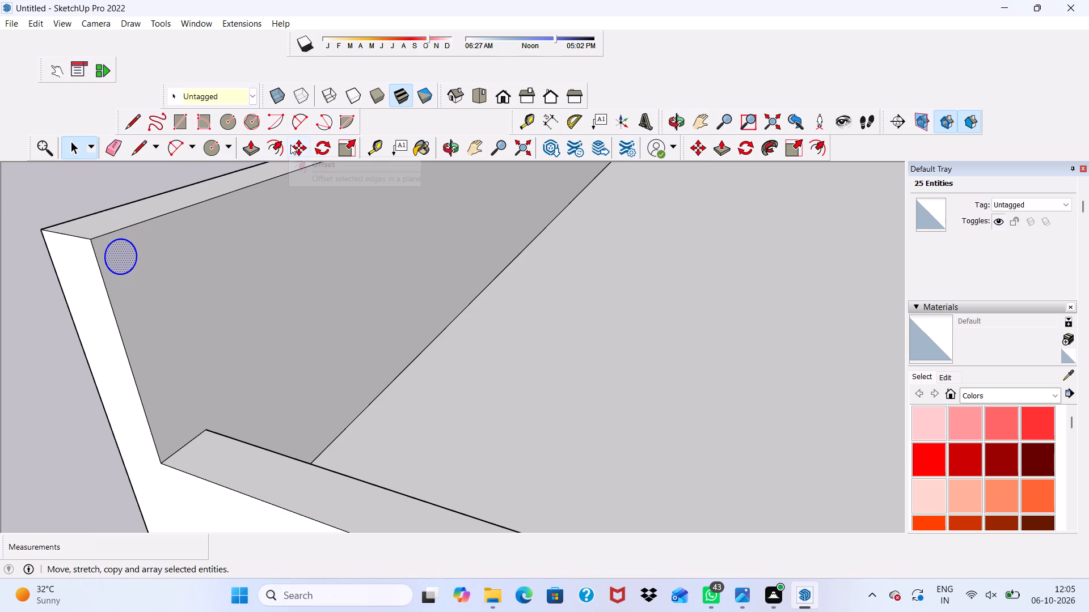
click(293, 143)
click(122, 260)
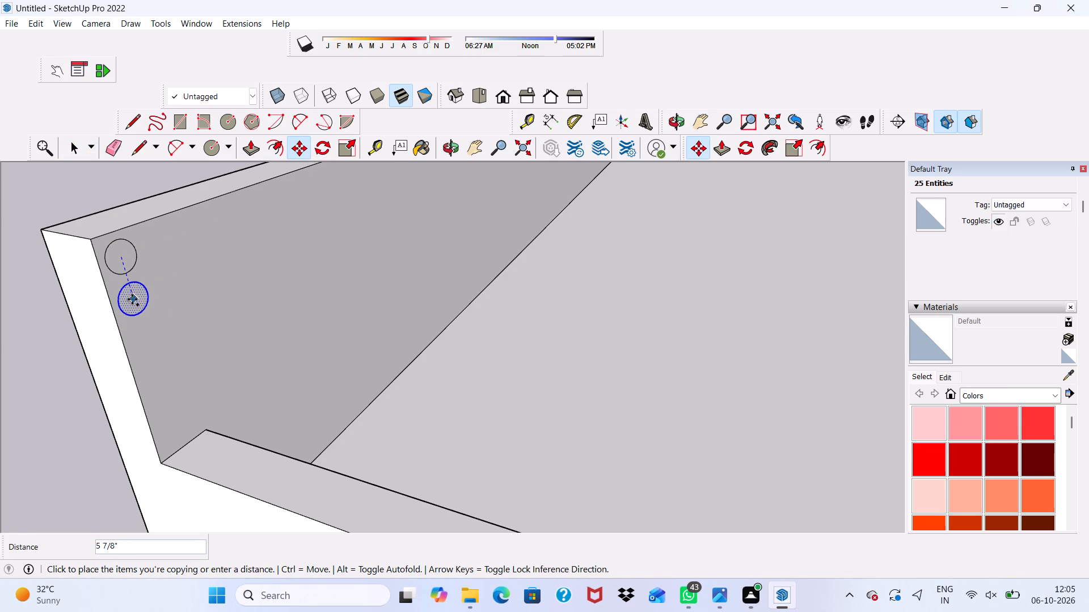
click(132, 299)
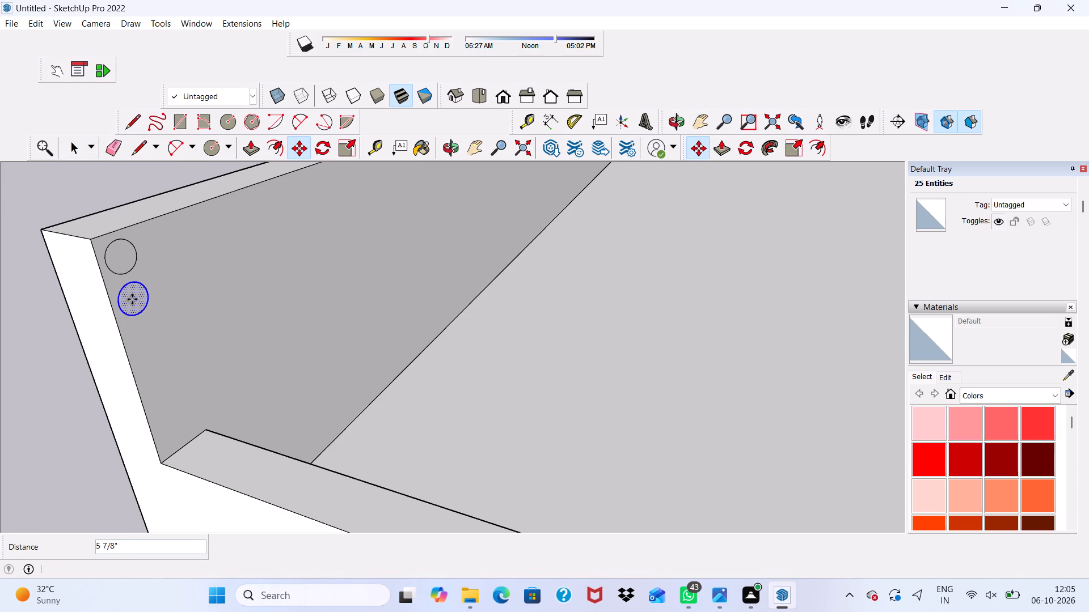
key(shift+asterisk)
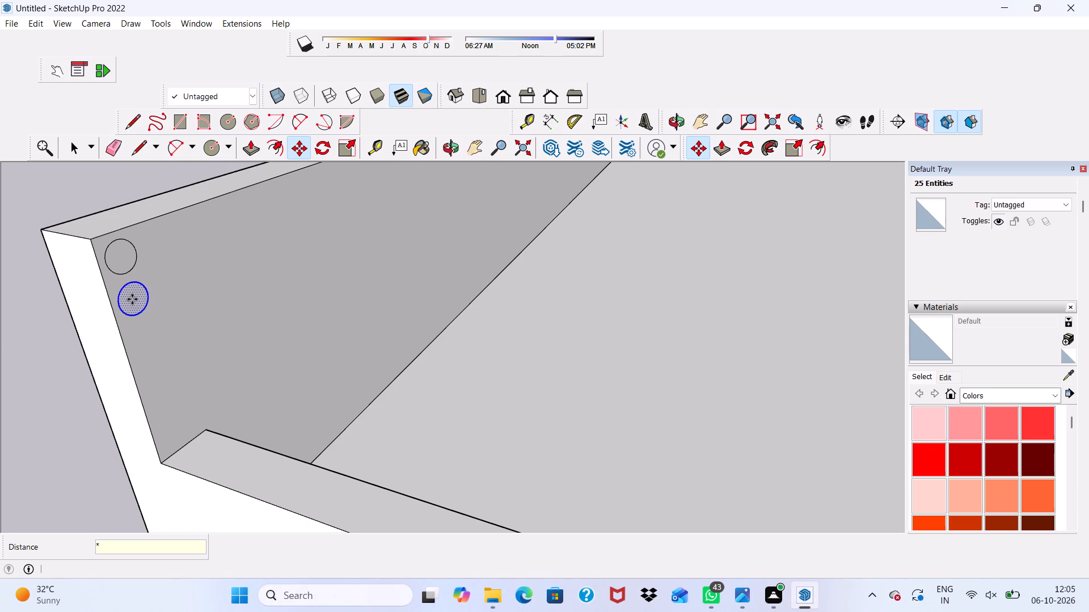
key(4)
key(Return)
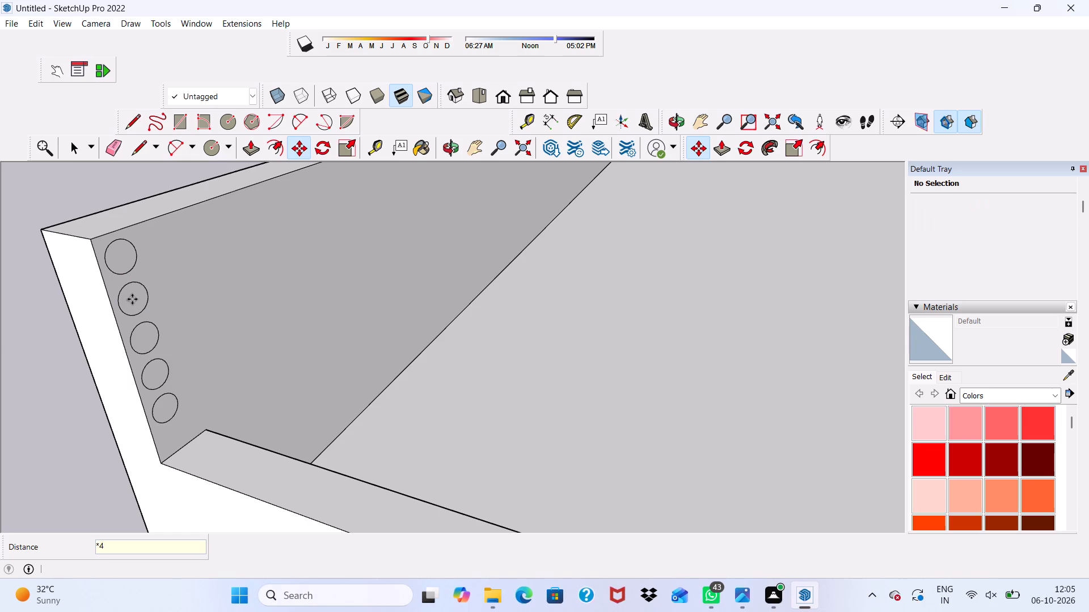
scroll(132, 299, up, 1)
scroll(137, 313, down, 3)
scroll(140, 322, up, 2)
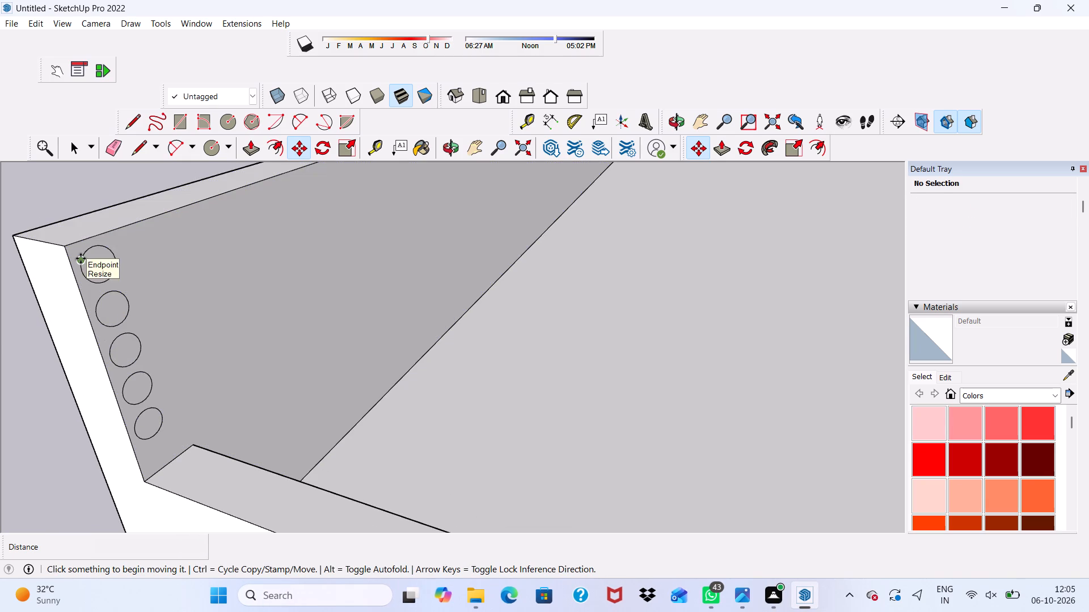
Push/Pull the top circle on the side parapet about 14' 9" across the notch as a round bar reaching the parapet's front section.
key(space)
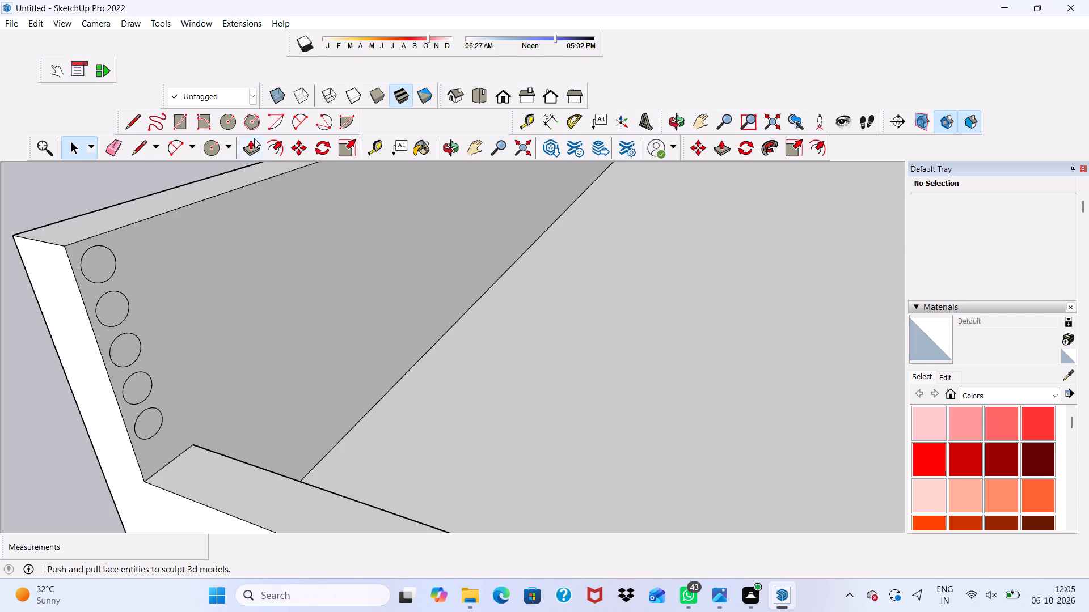
click(250, 142)
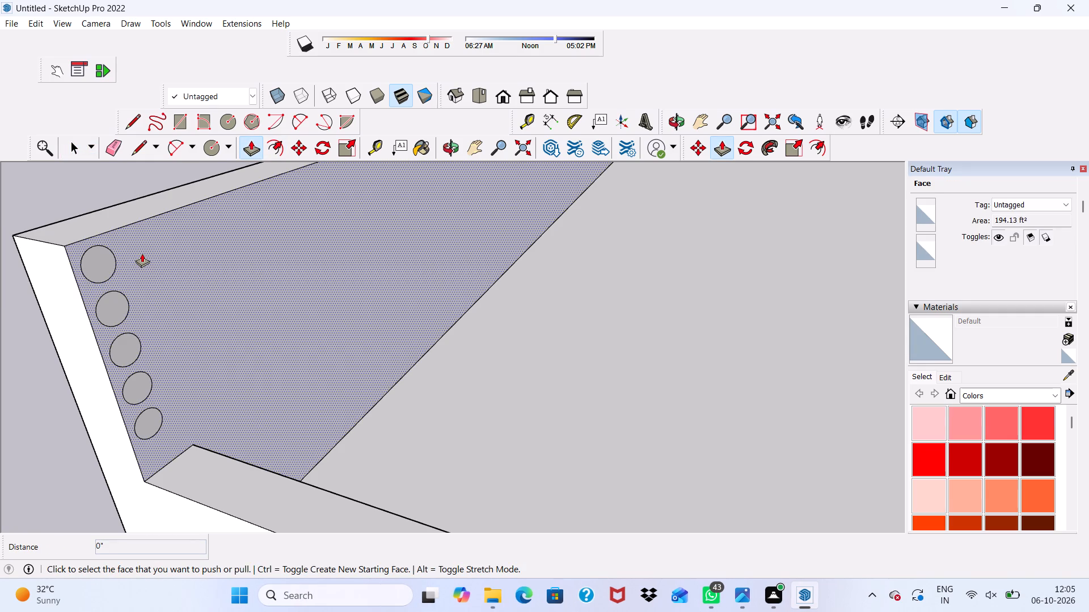
click(94, 265)
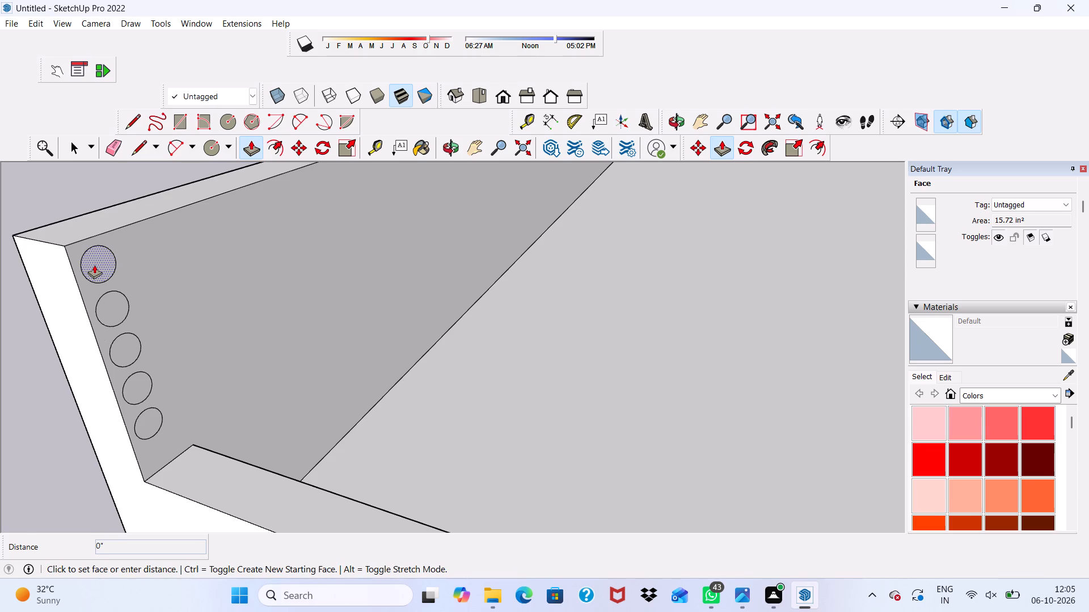
scroll(112, 263, up, 1)
scroll(140, 271, down, 2)
scroll(177, 279, up, 1)
scroll(199, 280, down, 2)
scroll(207, 266, up, 1)
scroll(208, 268, down, 15)
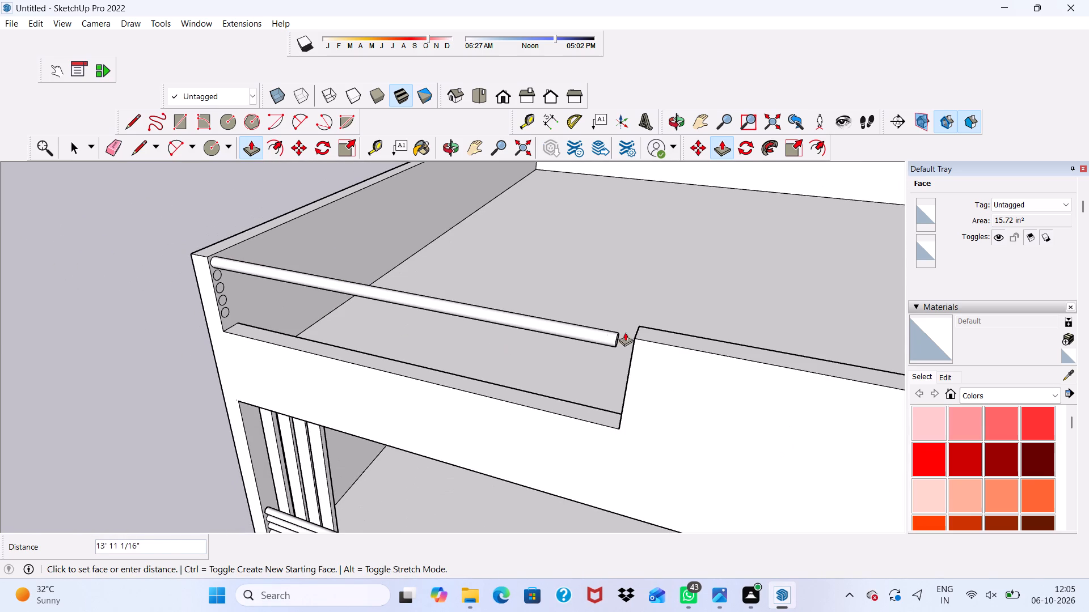
click(652, 335)
Push/Pull the second circle from the top about 14' 8" across the notch to form another bar.
scroll(204, 295, up, 10)
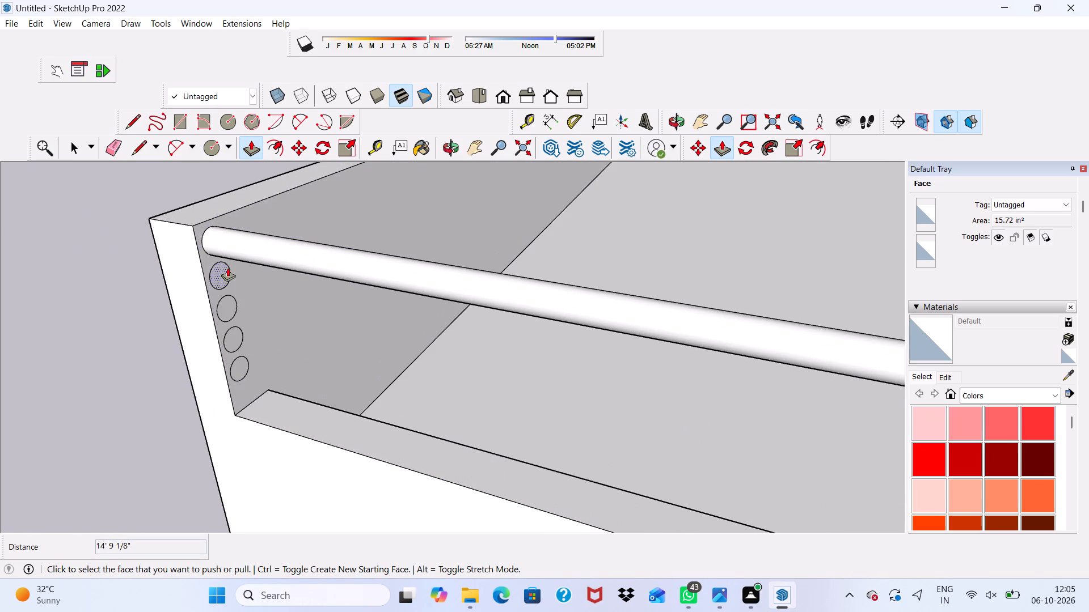
click(216, 275)
scroll(243, 292, down, 15)
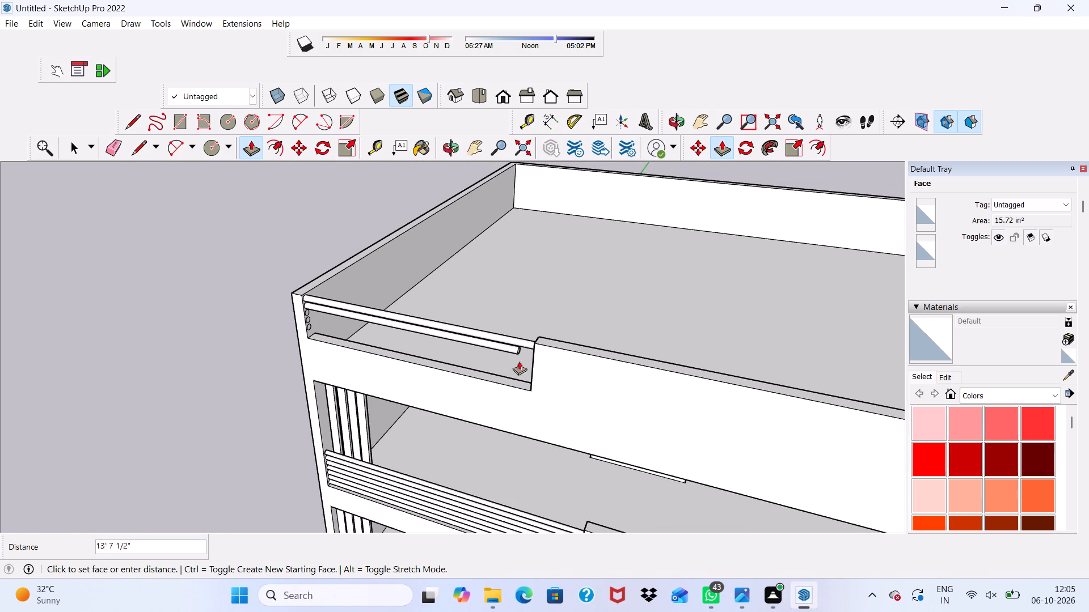
click(538, 362)
Push/Pull the third circle from the top about 14' 7" across the notch to the full-height parapet's end.
scroll(403, 336, up, 13)
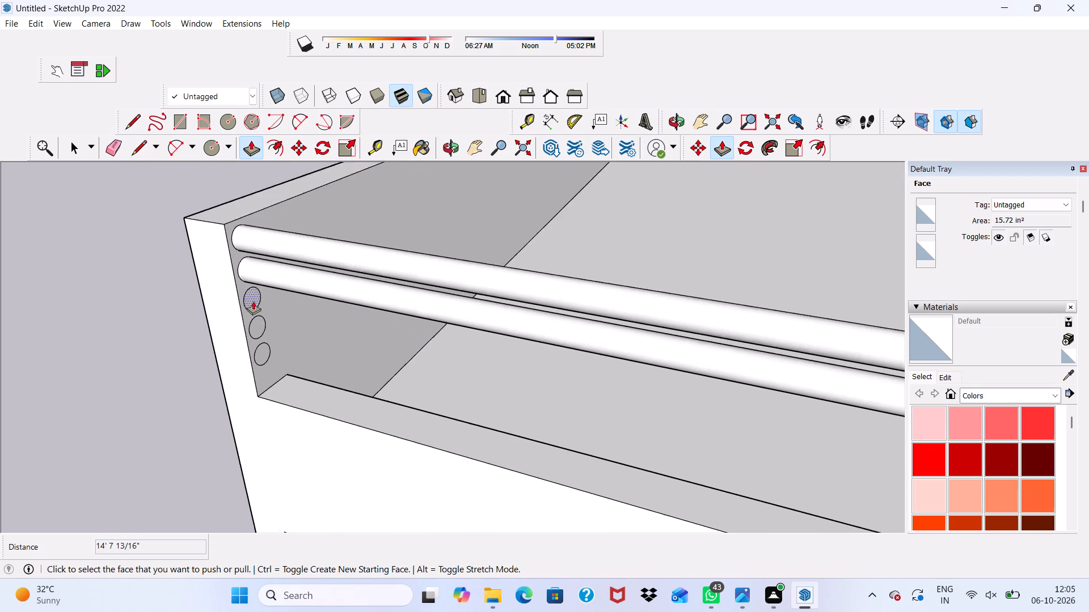
scroll(253, 301, up, 2)
click(251, 292)
scroll(374, 333, down, 2)
scroll(399, 342, up, 1)
scroll(423, 348, down, 10)
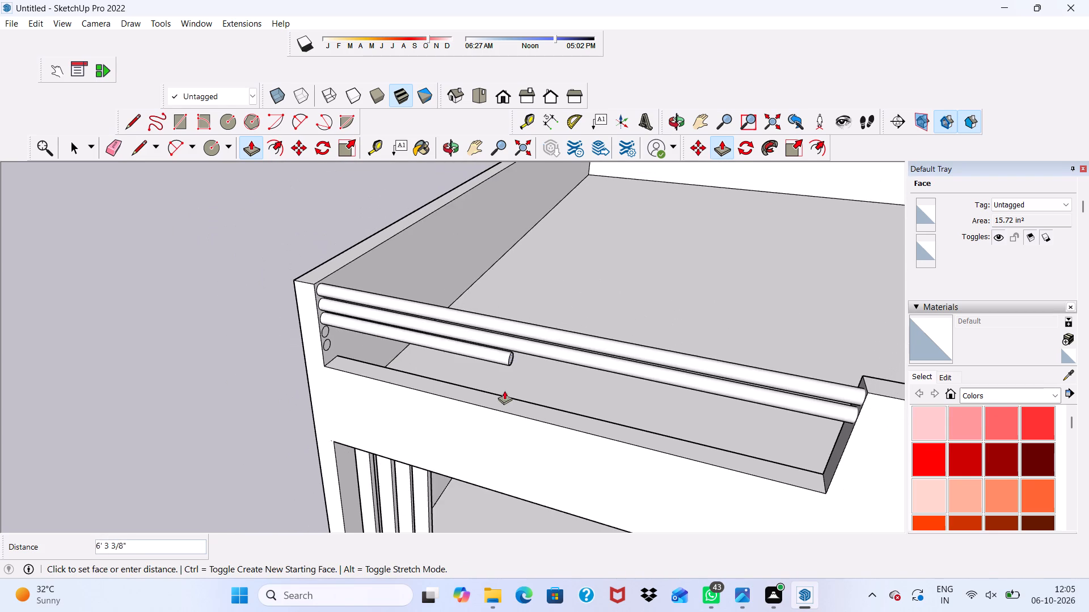
scroll(507, 390, down, 4)
scroll(417, 363, down, 4)
scroll(0, 0, down, 1)
scroll(0, 2, up, 1)
scroll(5, 24, down, 9)
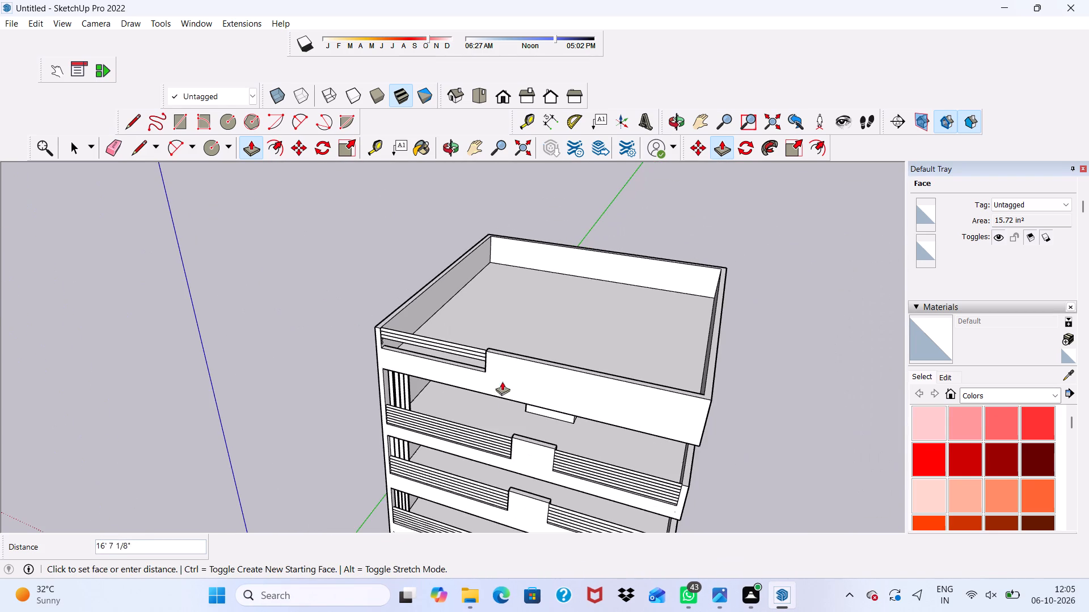
scroll(491, 423, up, 11)
scroll(500, 288, down, 7)
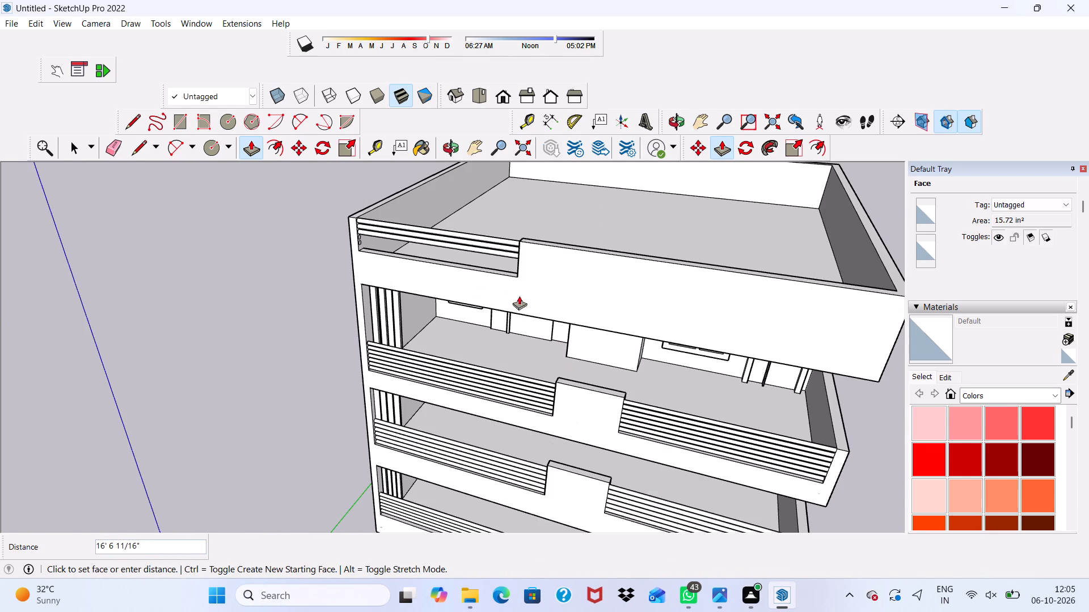
scroll(514, 241, up, 3)
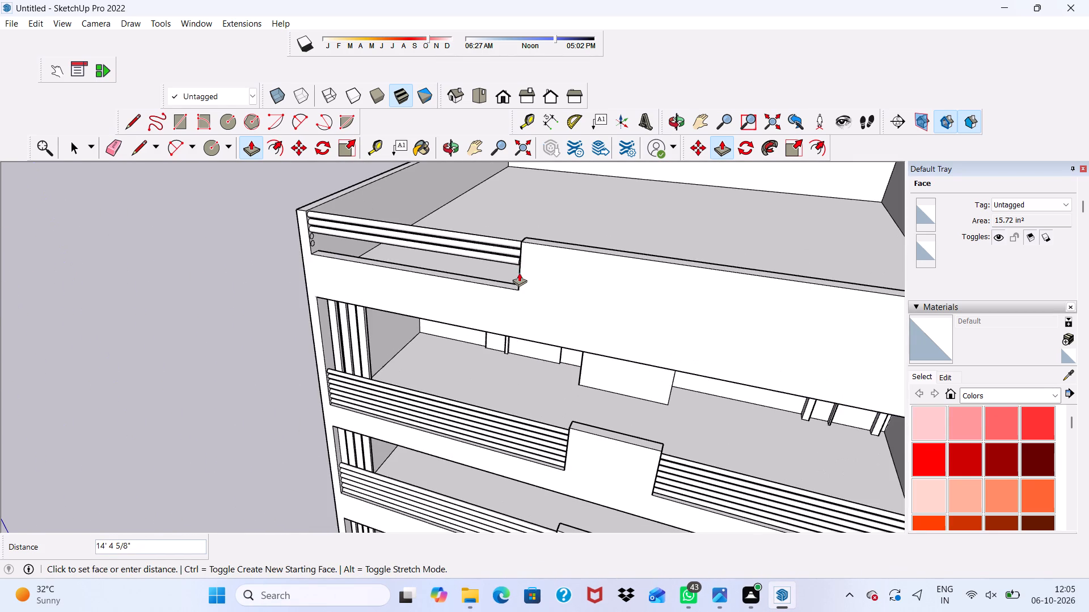
scroll(518, 274, up, 3)
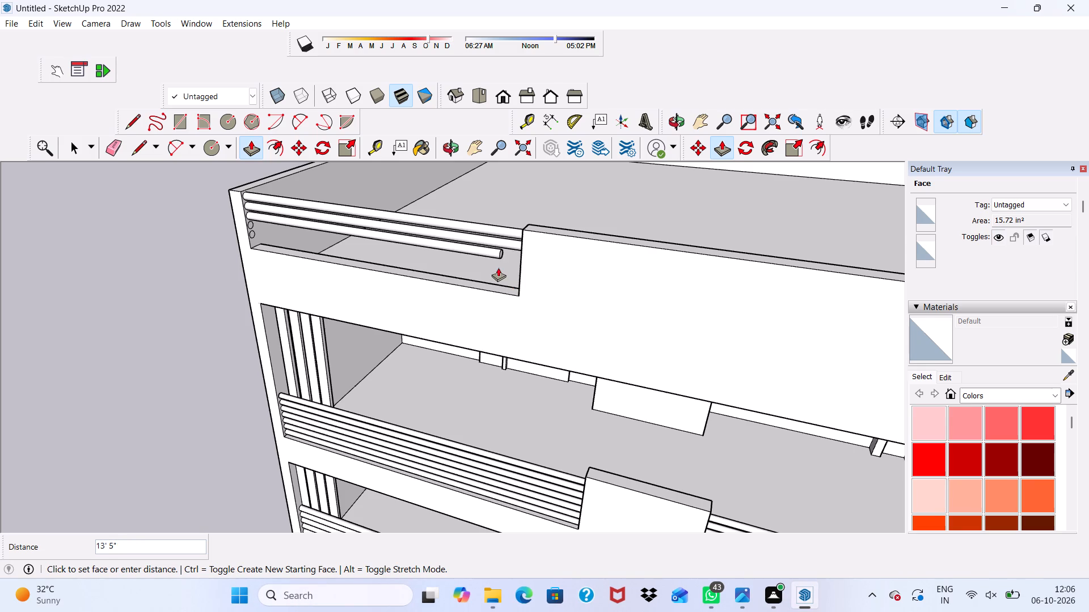
scroll(497, 291, up, 4)
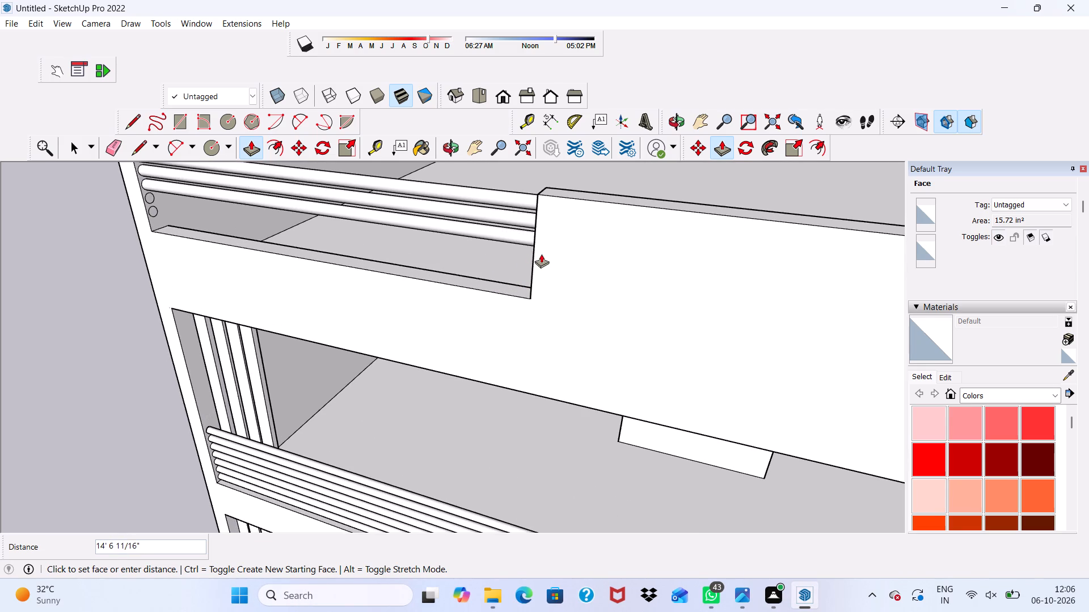
click(542, 253)
Push/Pull the lowest circle about 14' 6" across the notch to form the bottom railing bar.
scroll(189, 209, up, 7)
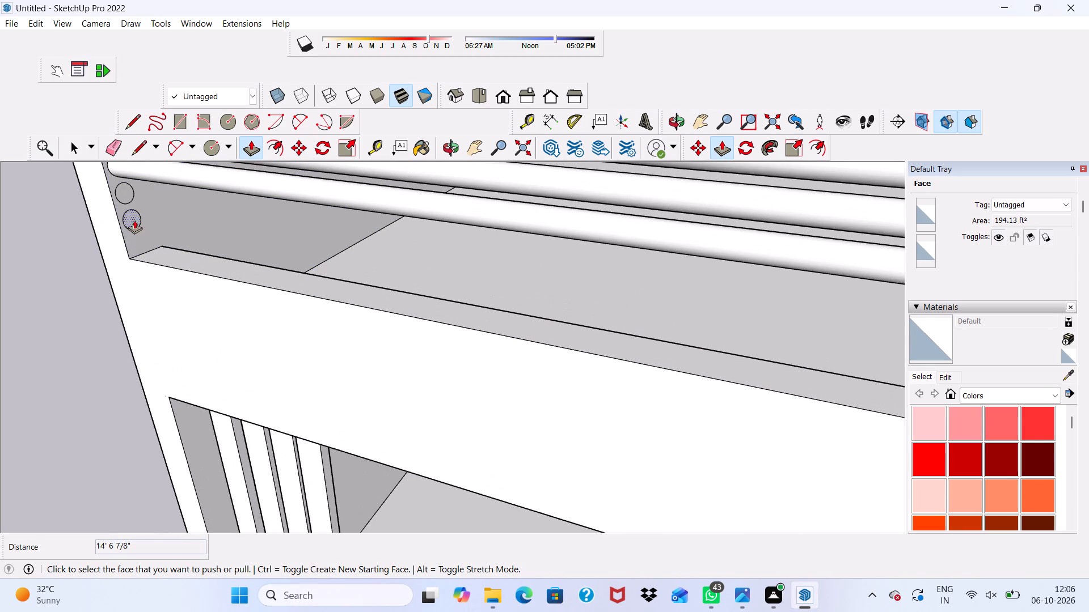
click(134, 216)
scroll(195, 256, down, 3)
scroll(338, 285, down, 4)
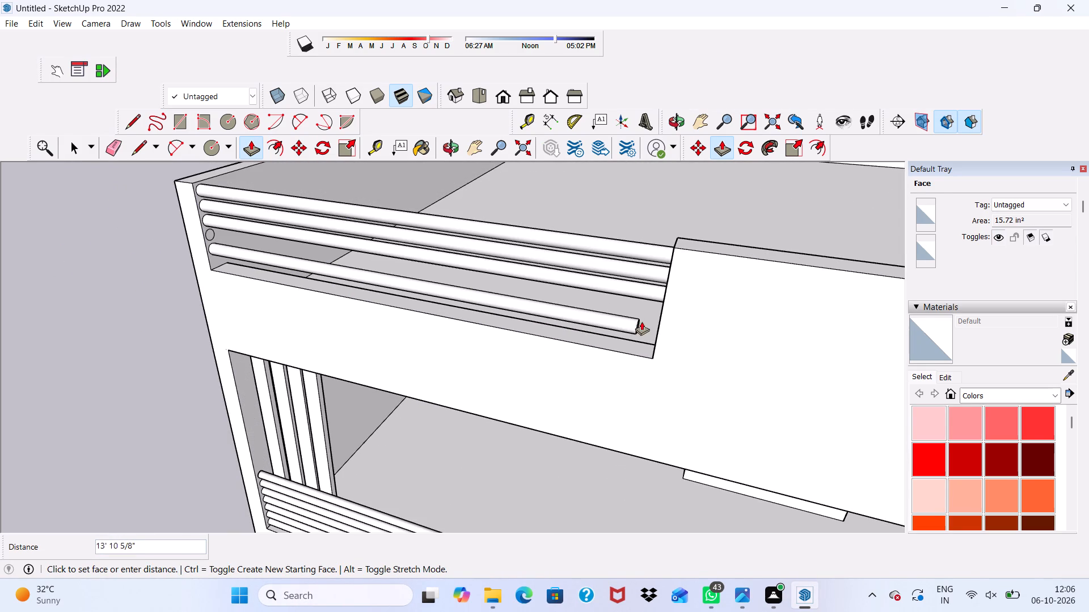
click(664, 329)
Push/Pull the remaining fourth circle about 14' 6" across the notch to complete the five-bar railing.
scroll(229, 226, up, 4)
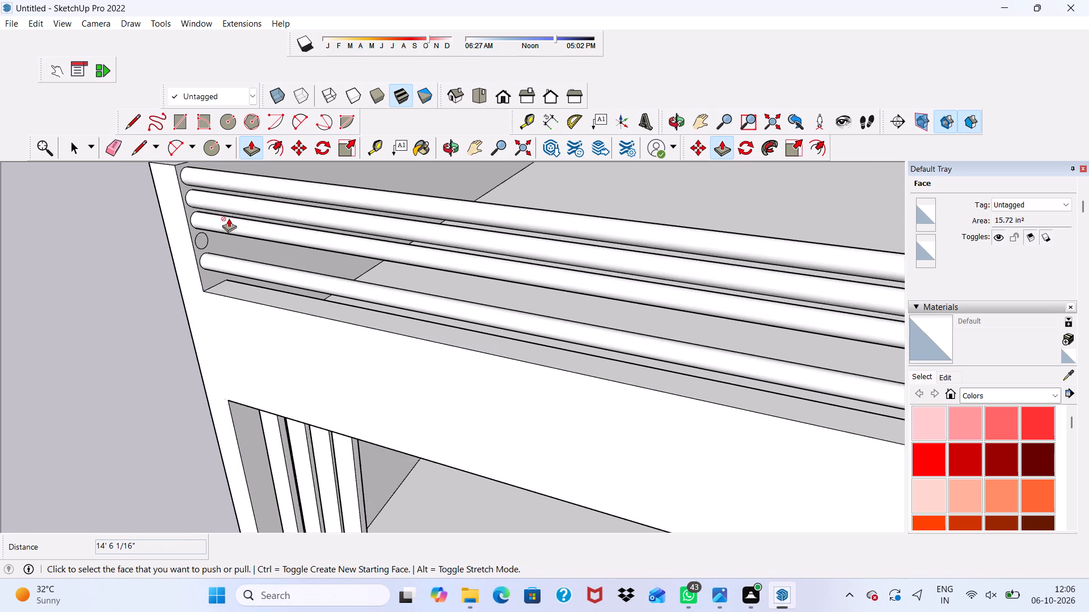
scroll(229, 218, up, 4)
click(199, 240)
scroll(288, 252, down, 2)
scroll(352, 266, up, 1)
scroll(398, 267, down, 5)
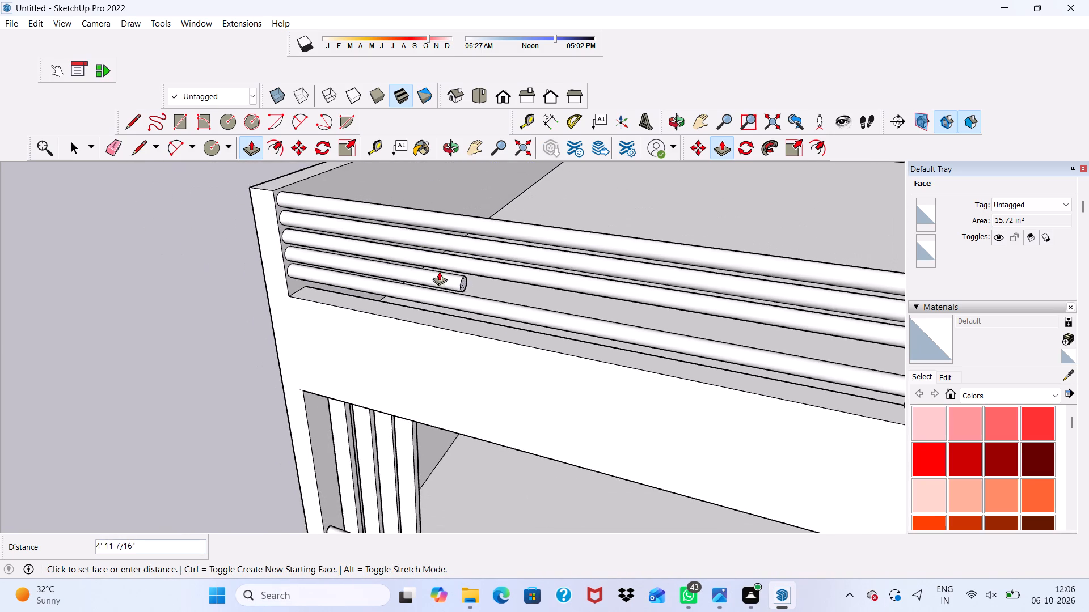
scroll(401, 273, down, 2)
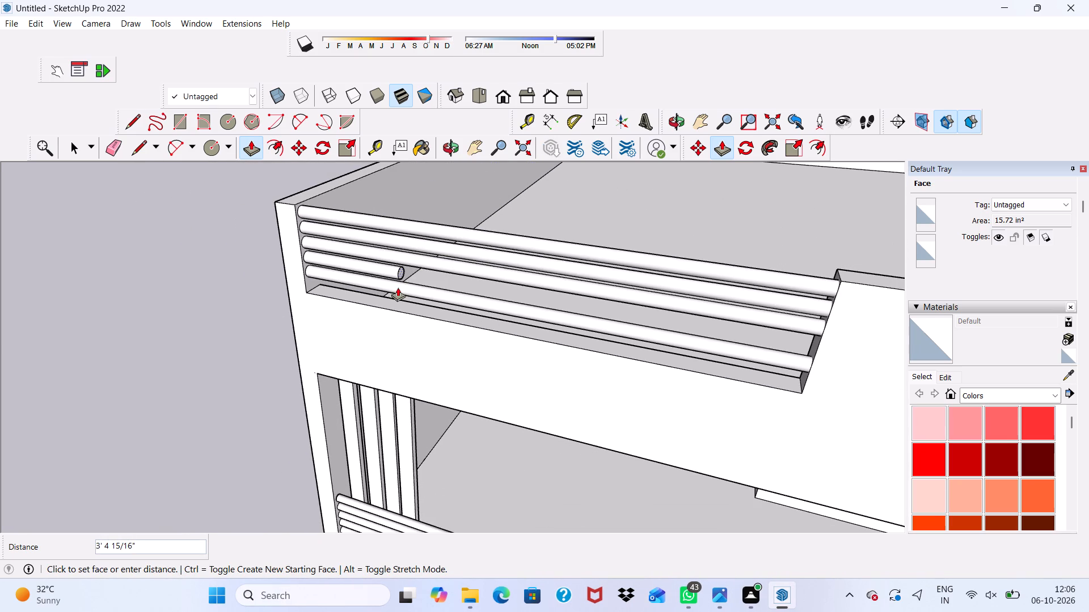
scroll(395, 288, down, 5)
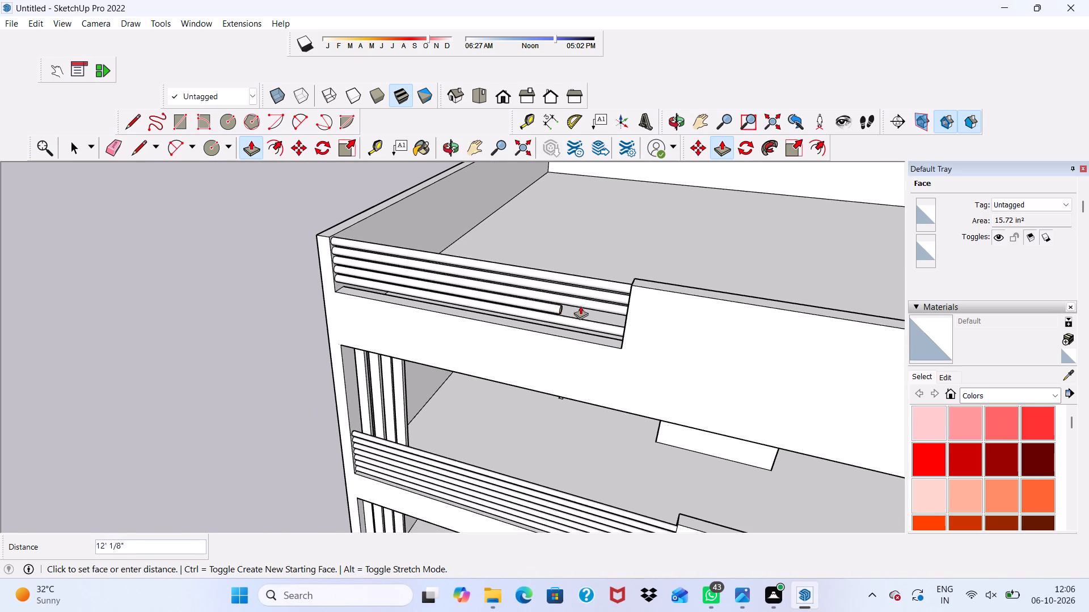
click(630, 315)
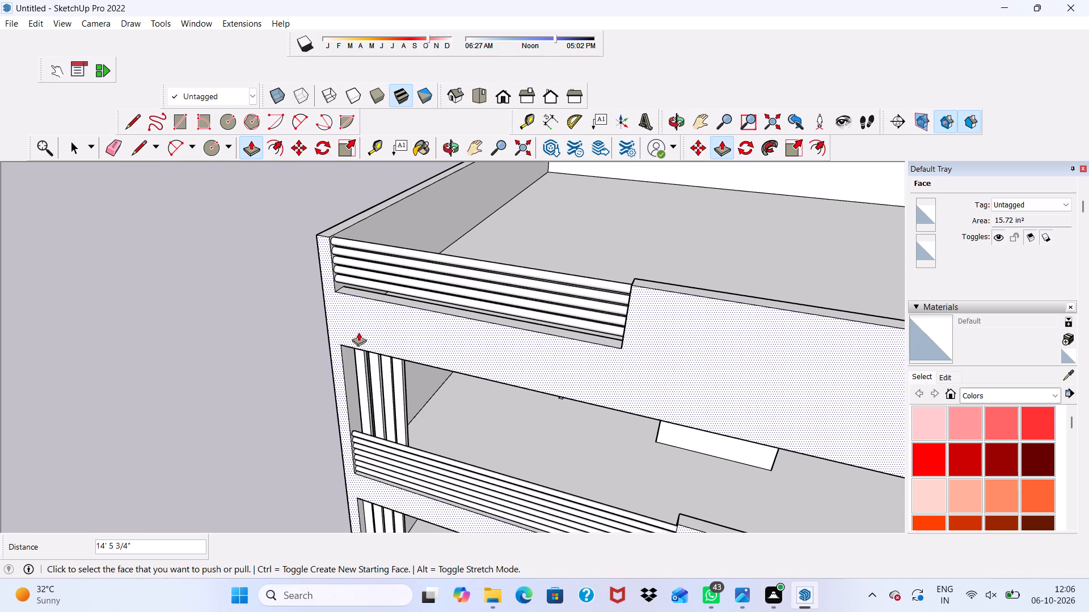
key(space)
Examine the new roof railing from above and from the front against the balcony railings on the floors below.
scroll(105, 297, down, 5)
scroll(36, 371, down, 3)
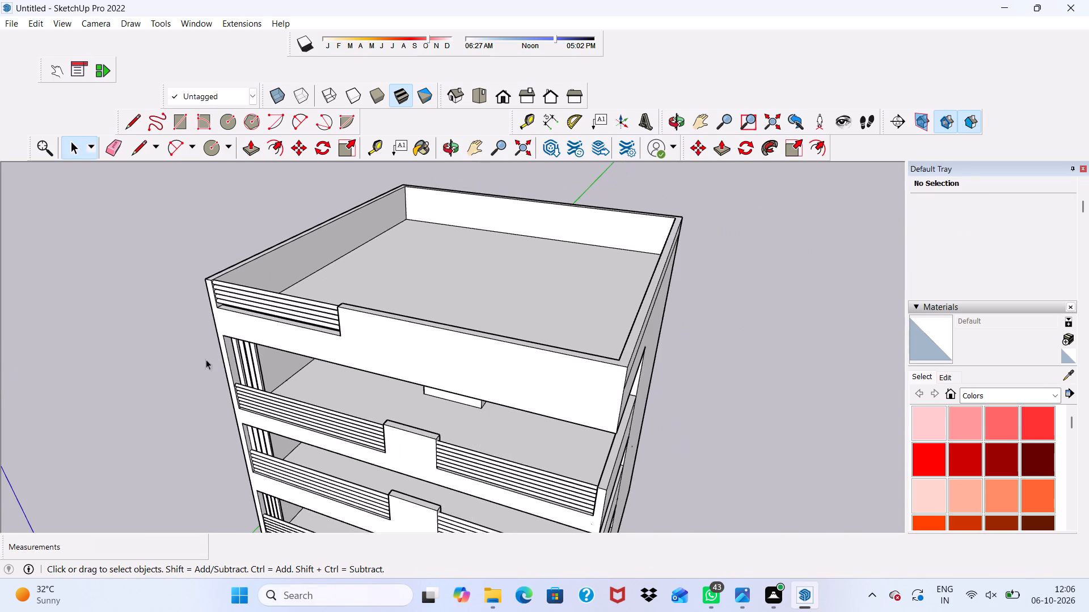
middle_drag(215, 361, 314, 262)
scroll(381, 314, up, 4)
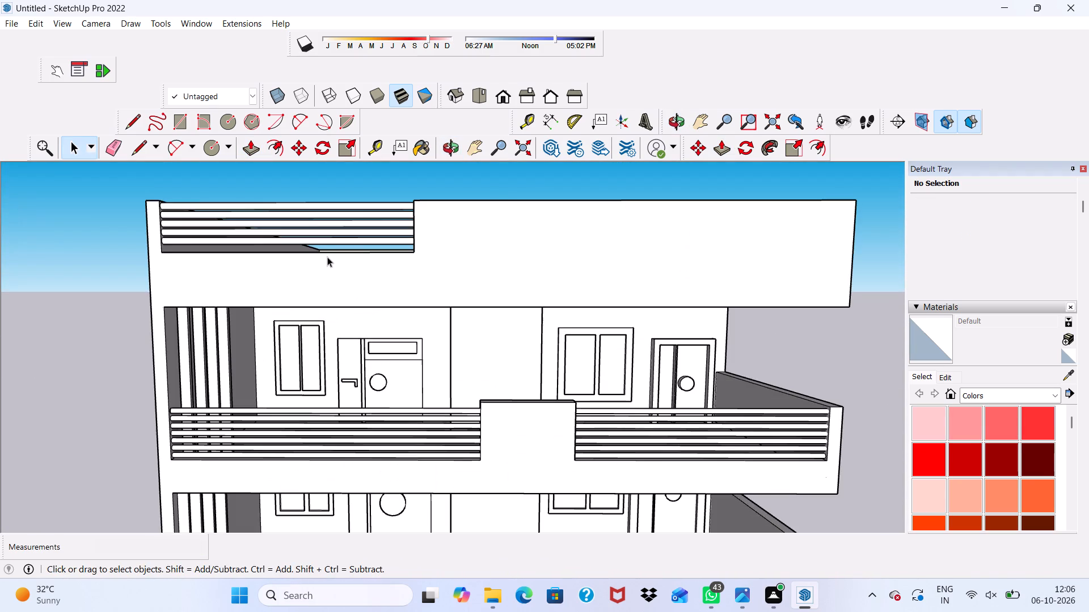
middle_drag(319, 246, 222, 354)
scroll(216, 300, up, 3)
scroll(216, 299, down, 4)
middle_drag(158, 366, 236, 299)
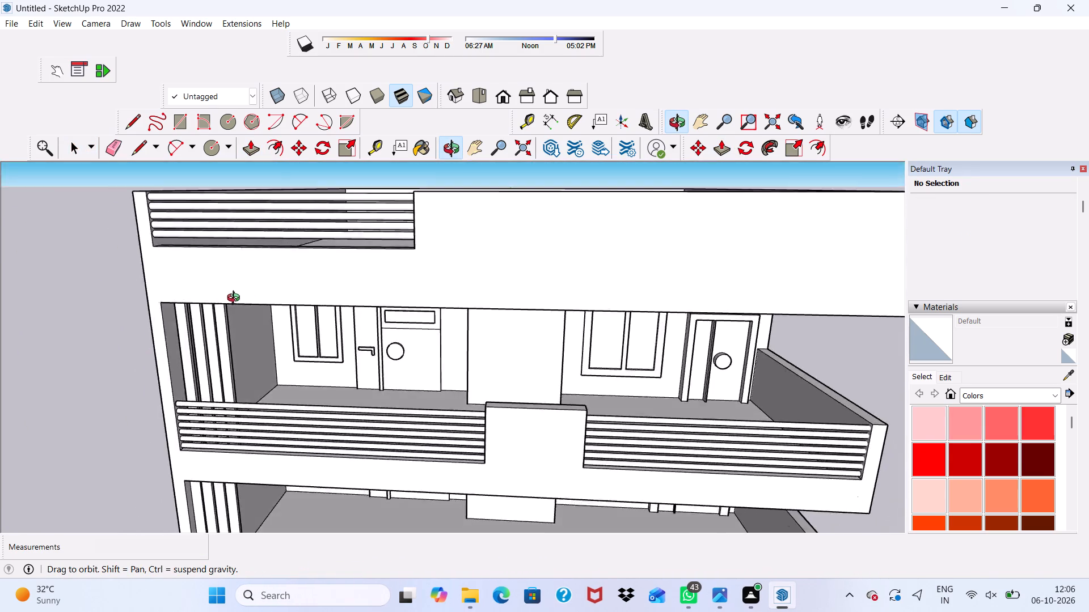
middle_drag(236, 299, 289, 298)
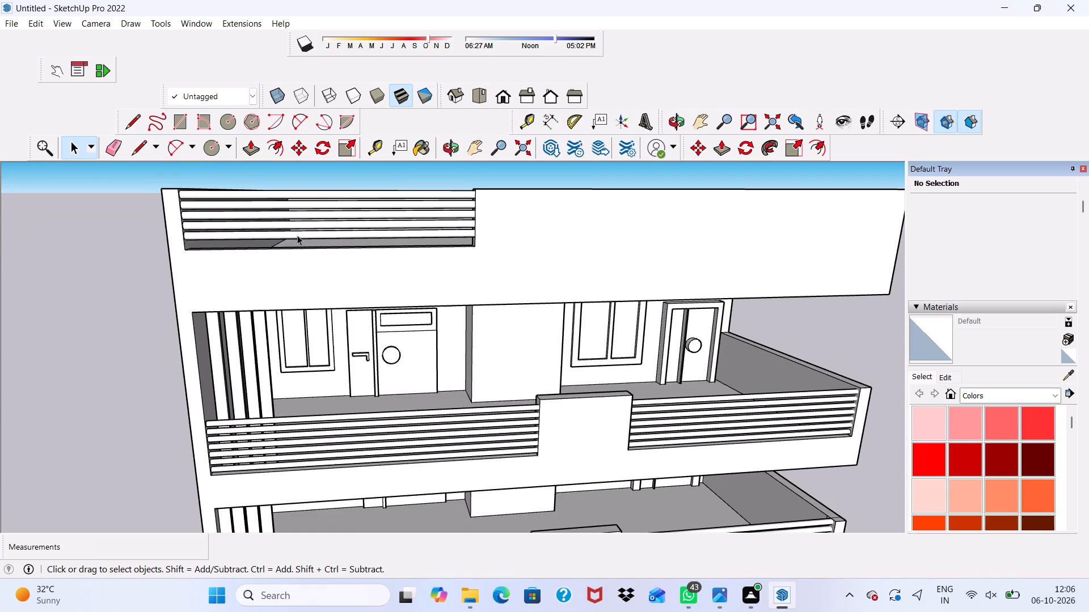
scroll(297, 235, up, 8)
scroll(235, 274, down, 1)
Draw a circle of about 2 1/4" radius on the notch's sill face, beneath the horizontal bars.
middle_drag(234, 274, 231, 366)
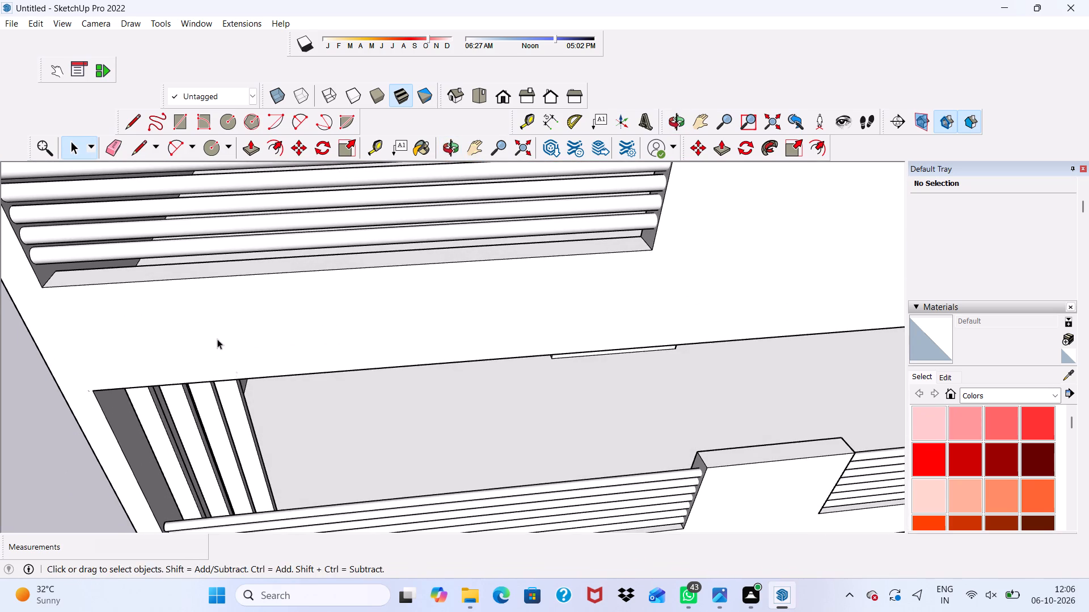
click(209, 142)
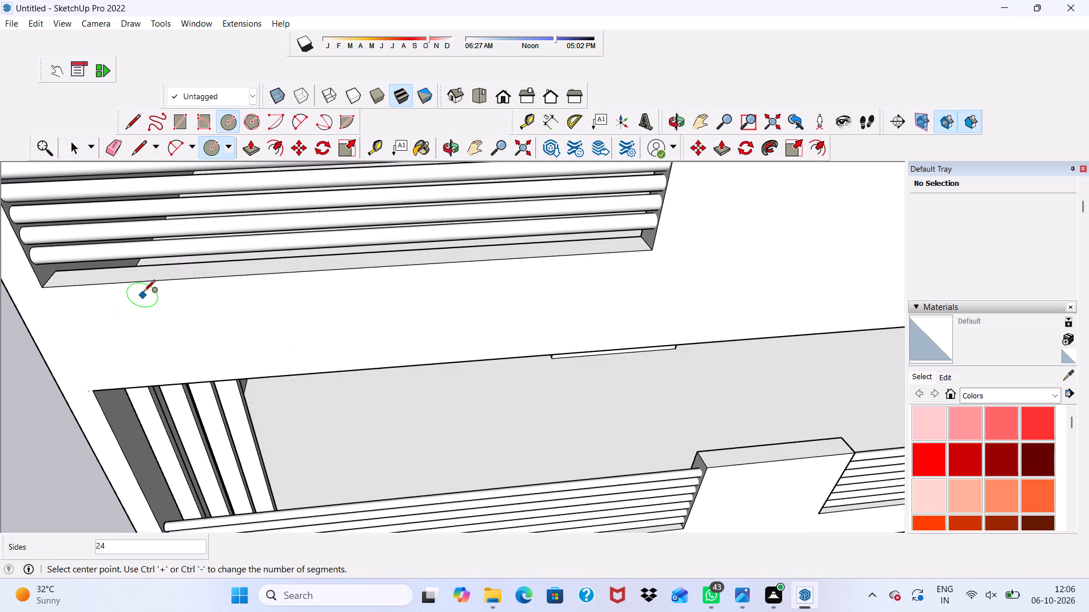
scroll(149, 271, up, 8)
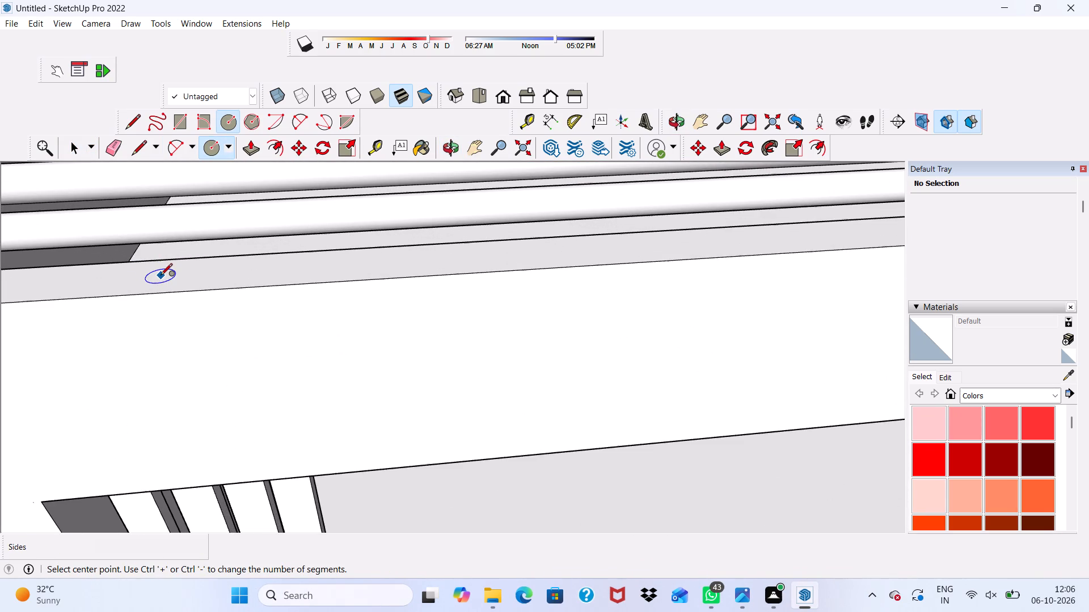
click(173, 277)
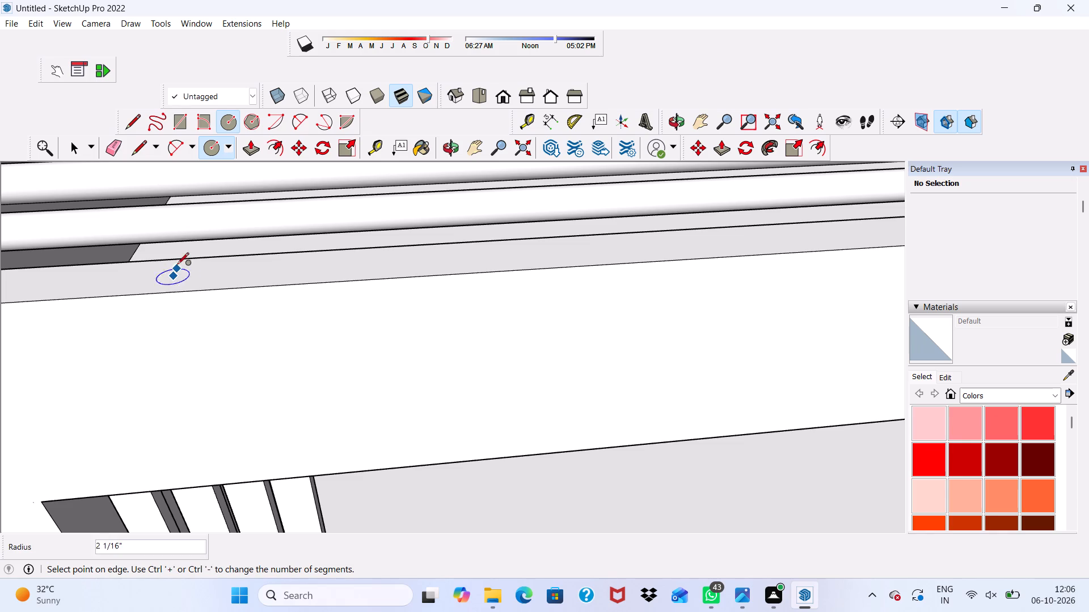
click(175, 267)
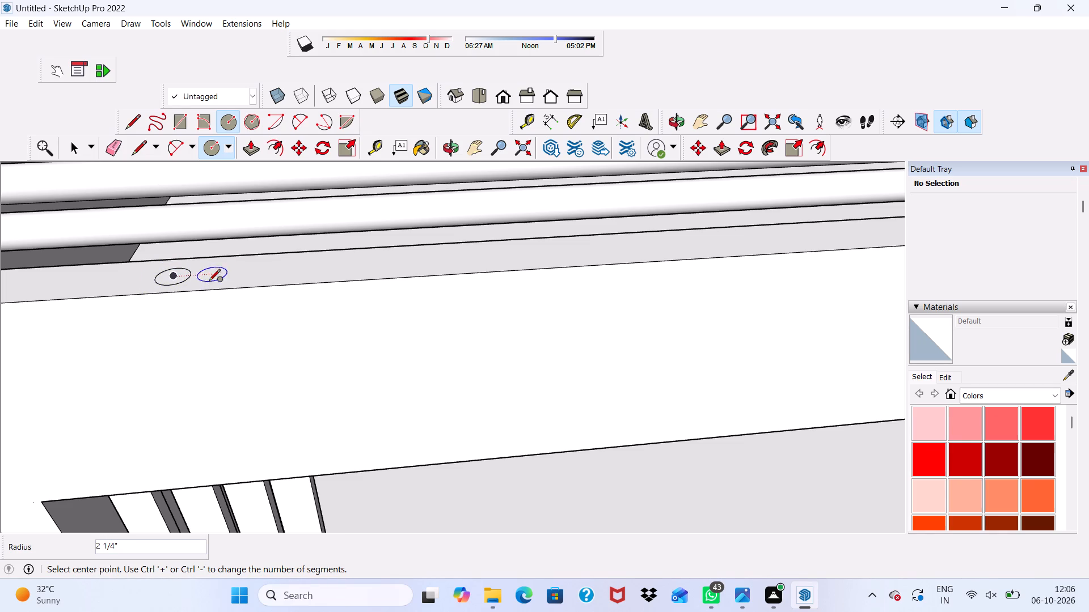
Copy the circle with its face about 3' along the notch's sill, beneath the horizontal bars.
key(space)
double_click(168, 271)
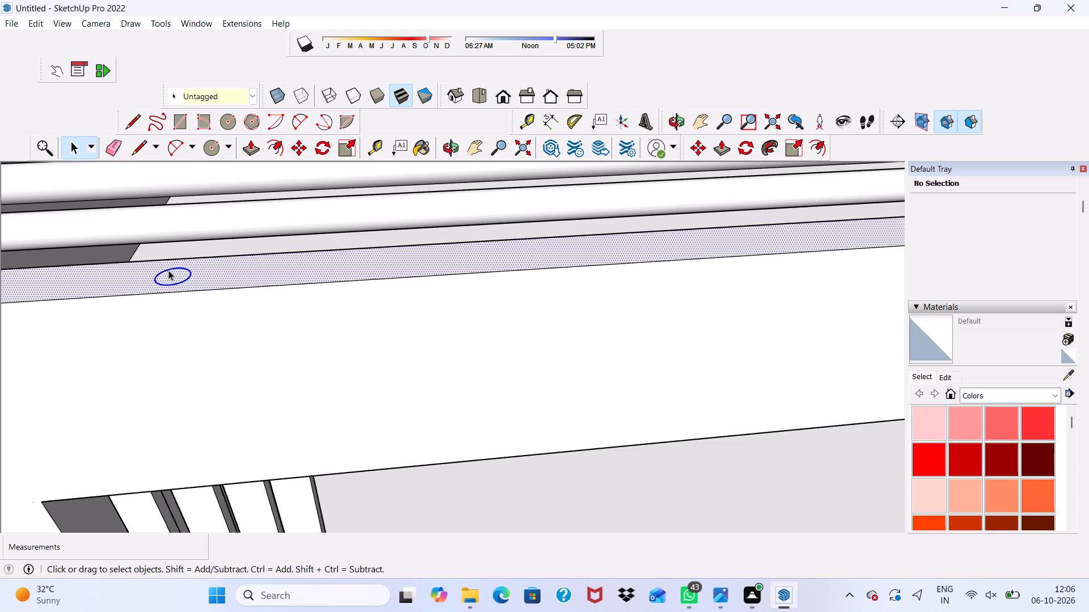
scroll(50, 308, down, 8)
scroll(268, 288, up, 1)
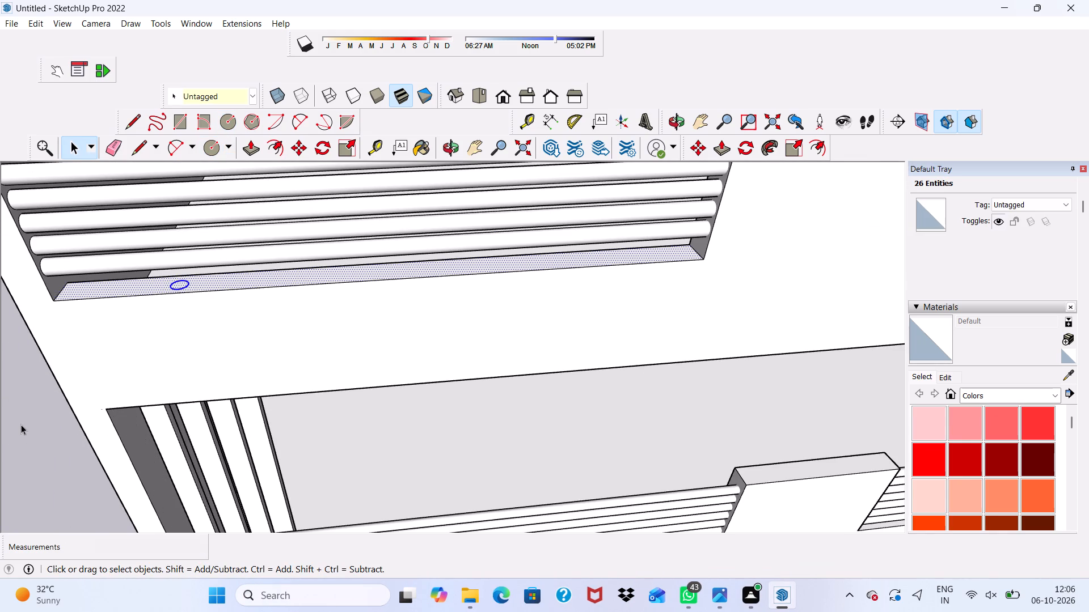
click(21, 424)
scroll(163, 282, up, 8)
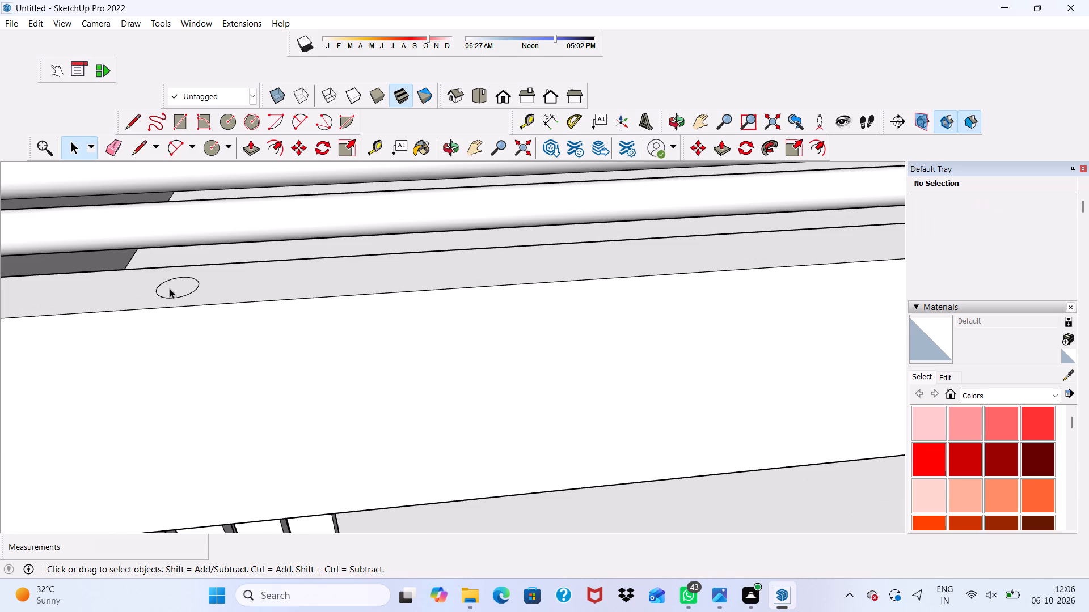
double_click(170, 289)
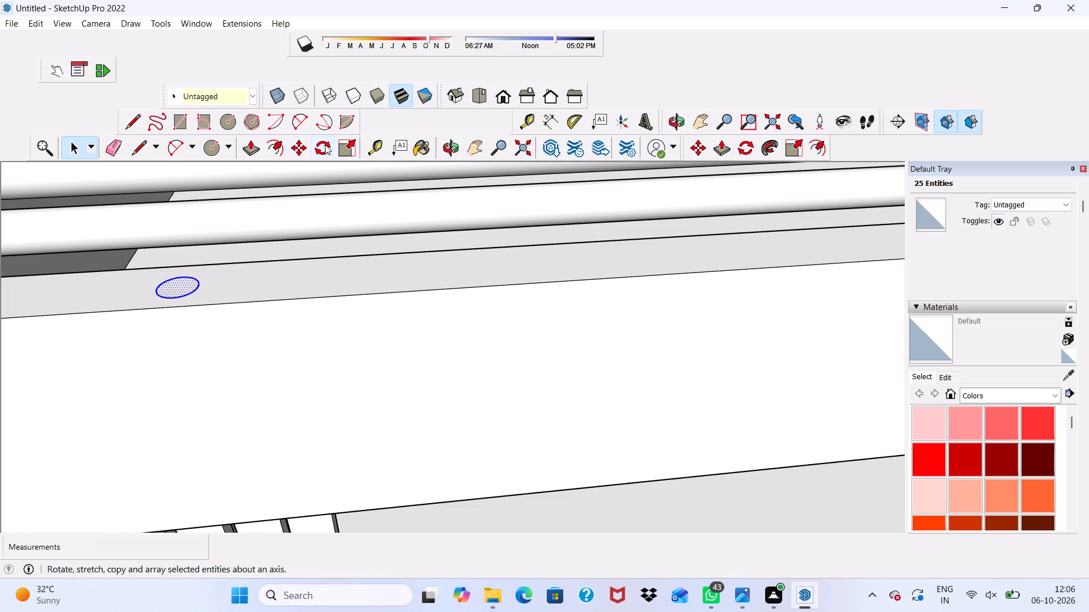
click(292, 147)
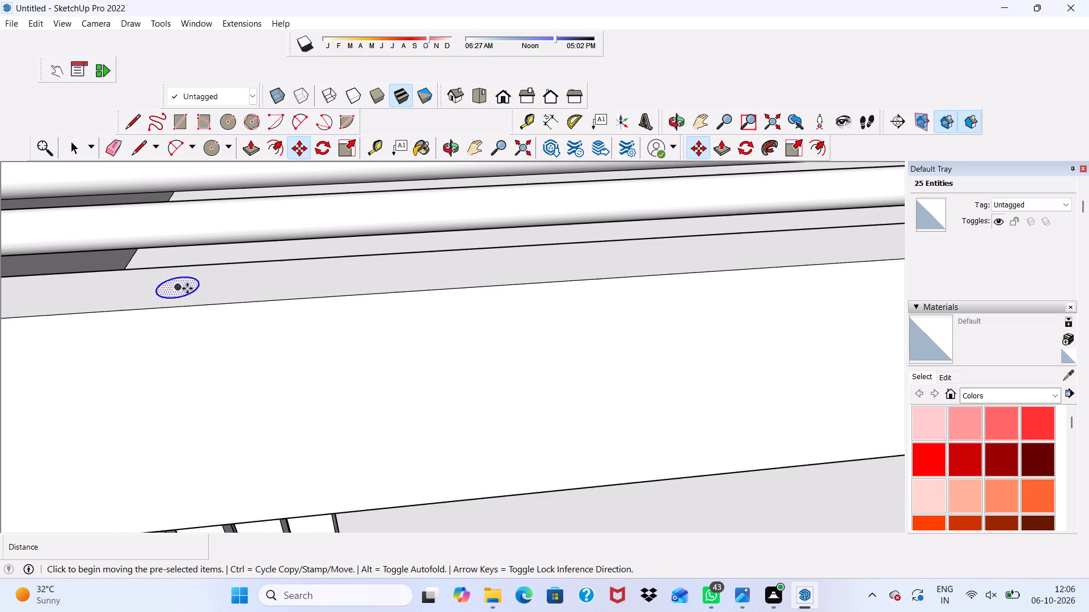
click(187, 288)
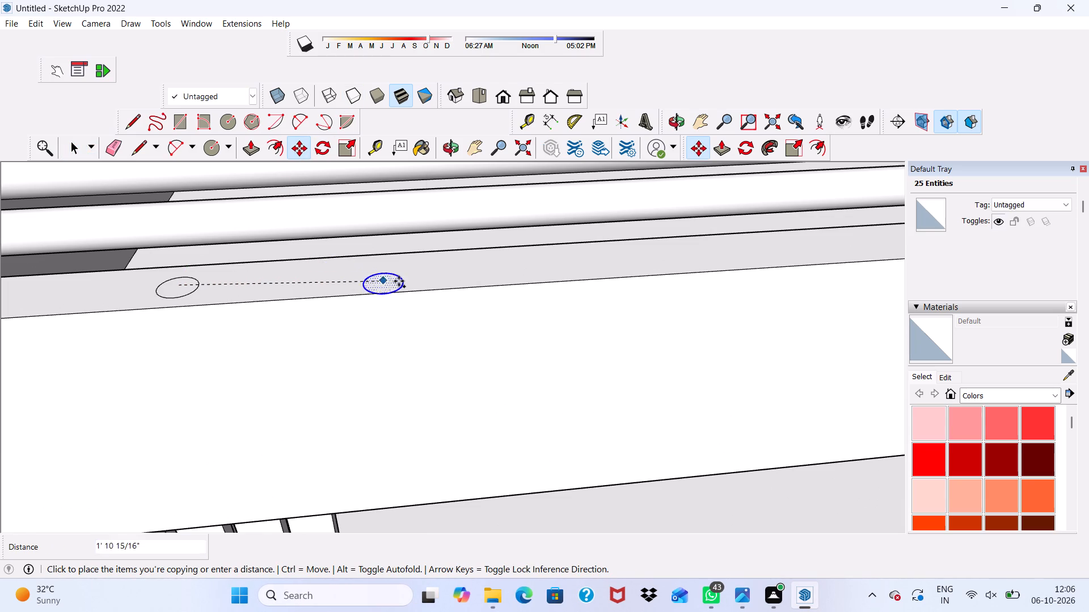
click(493, 264)
click(493, 263)
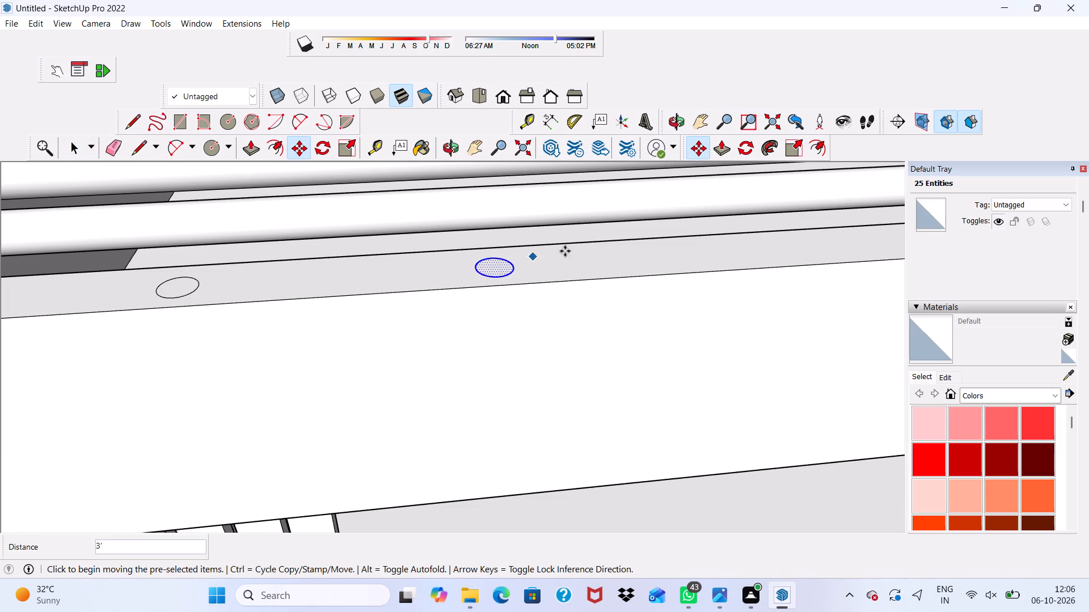
Copy the second sill circle about 2' 6" further along the sill to make a third circle.
scroll(521, 271, up, 2)
click(494, 269)
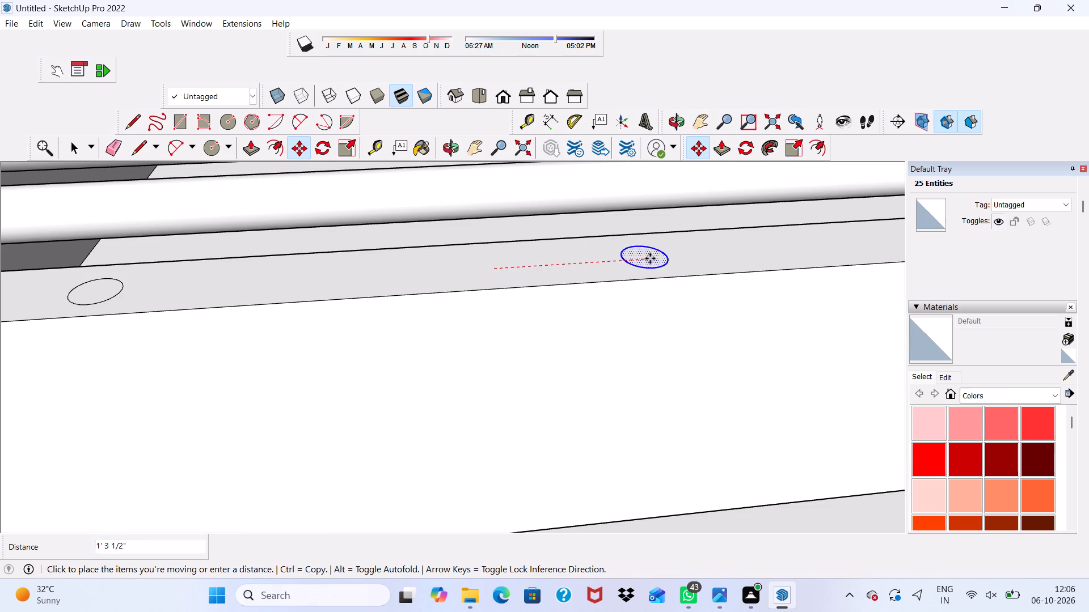
scroll(644, 266, down, 4)
scroll(552, 273, down, 4)
scroll(655, 280, up, 2)
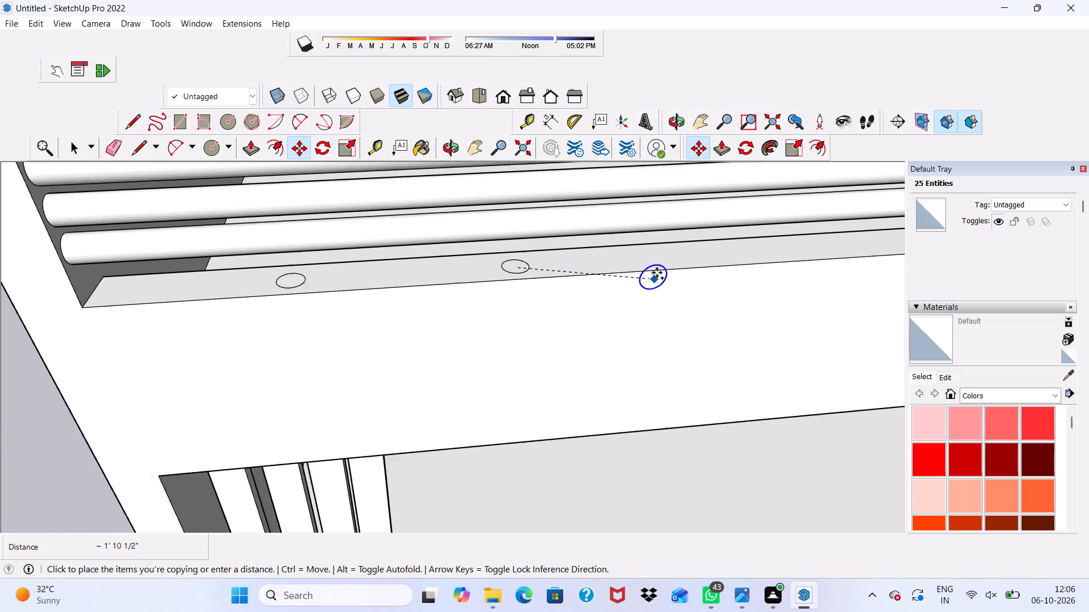
scroll(657, 273, up, 1)
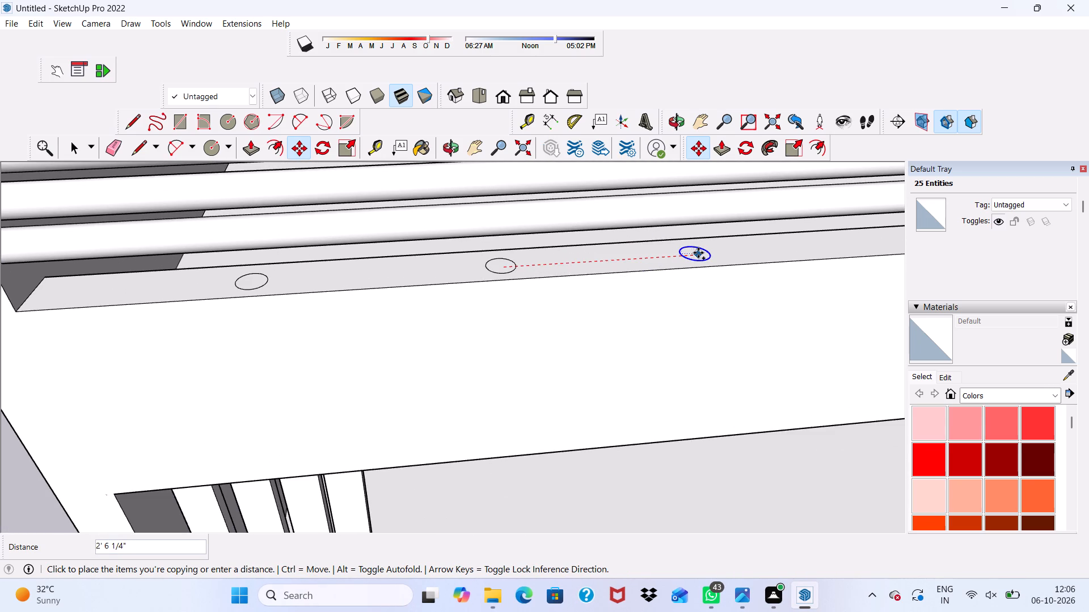
click(698, 253)
scroll(576, 276, down, 4)
scroll(421, 304, down, 1)
scroll(316, 301, down, 4)
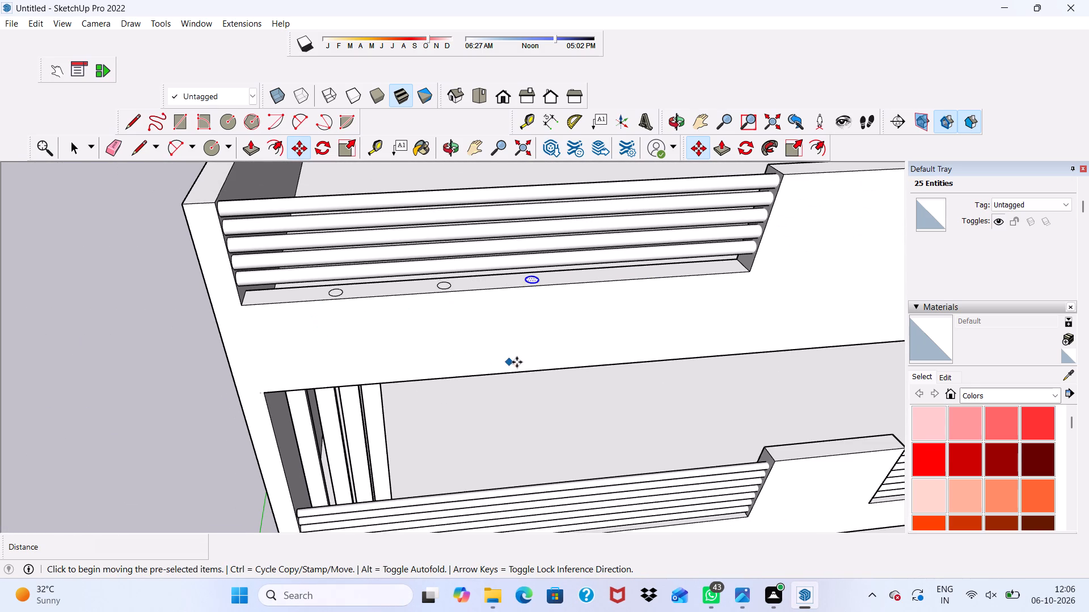
scroll(0, 0, down, 1)
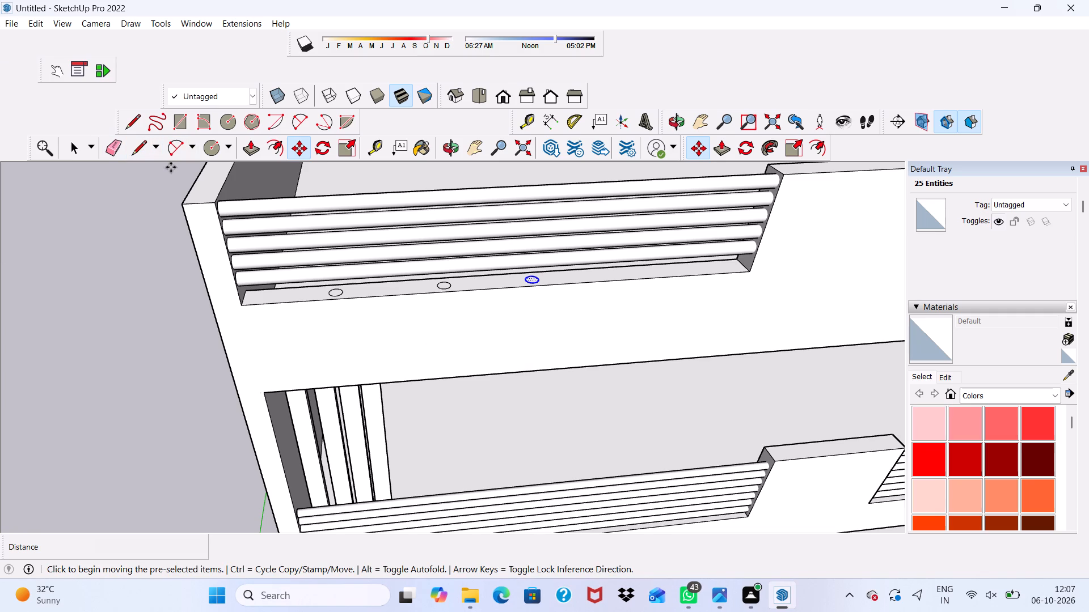
Copy the third sill circle about 2' 9" further along the sill to make a fourth, and clear the selection.
scroll(558, 299, up, 6)
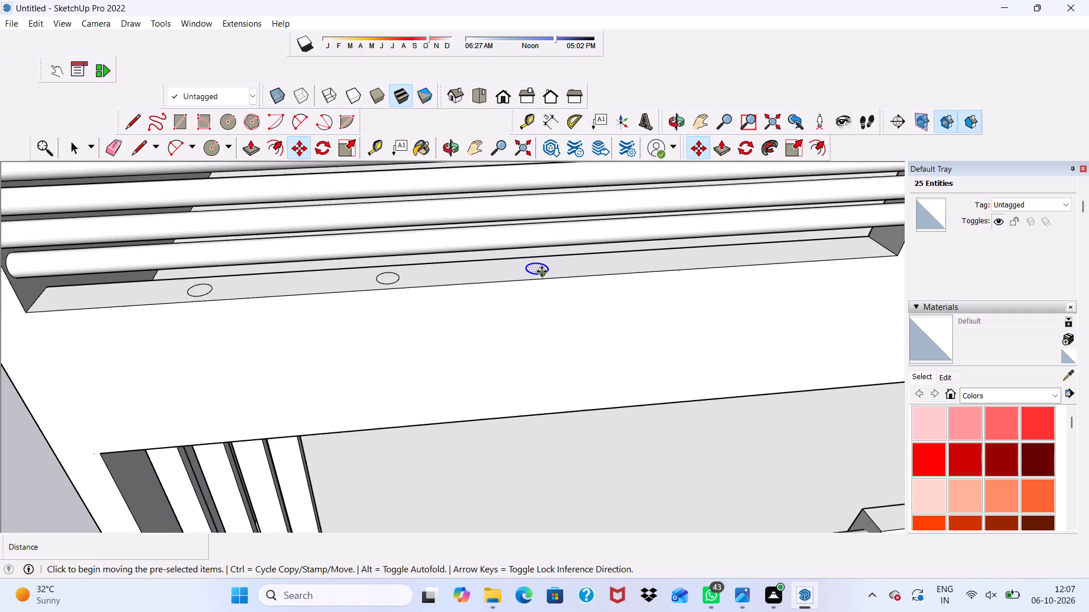
click(543, 270)
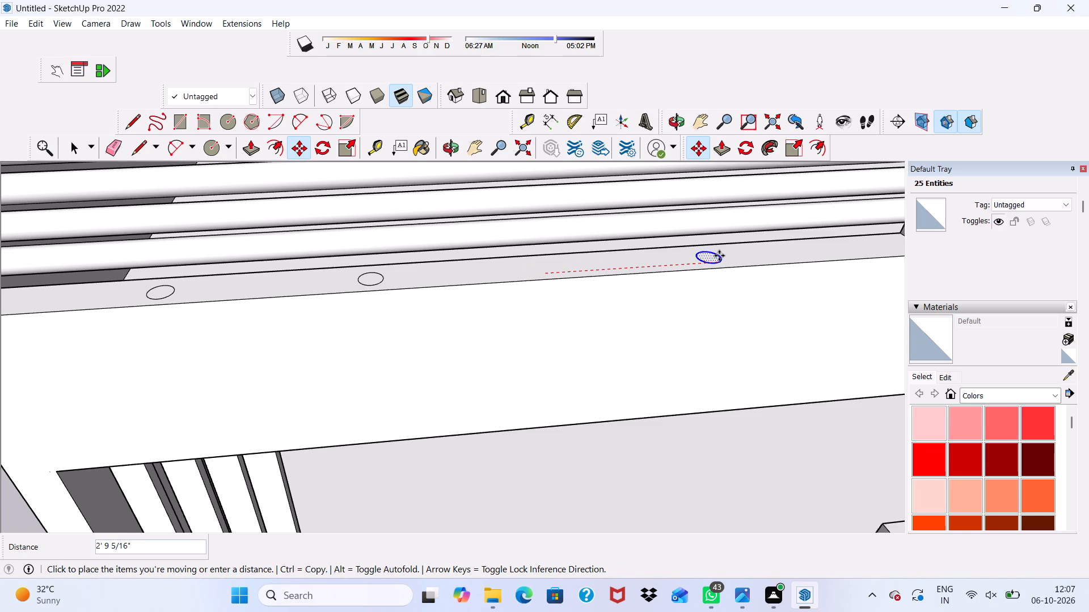
click(719, 256)
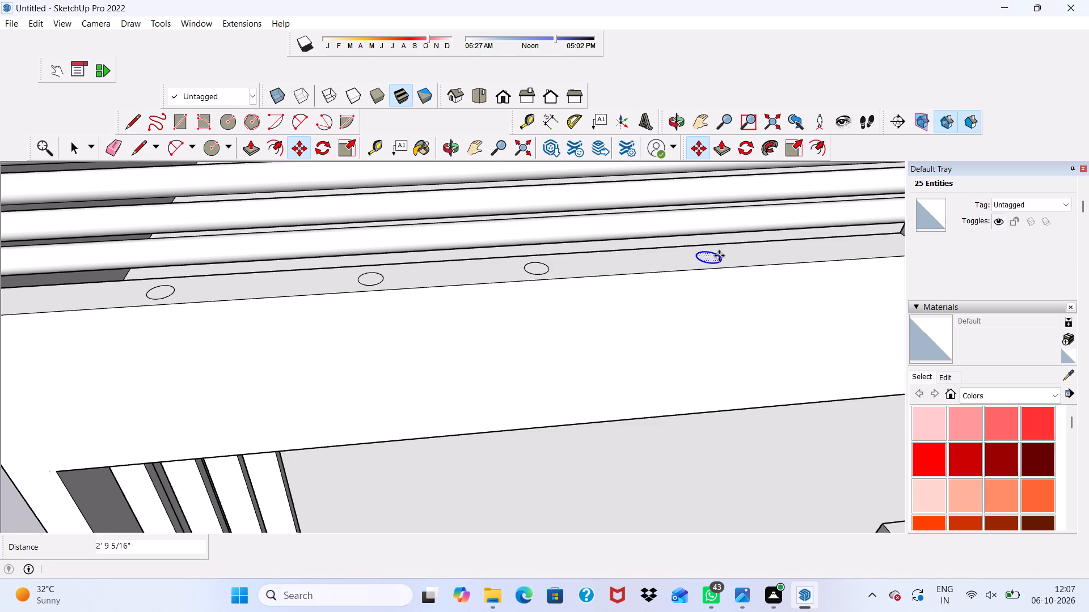
click(714, 258)
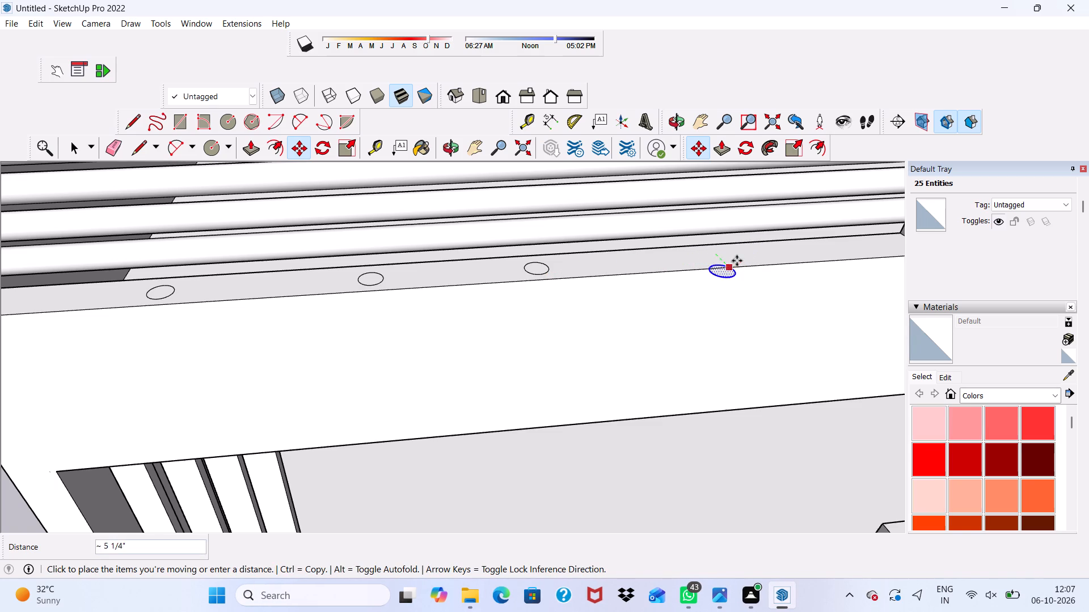
key(space)
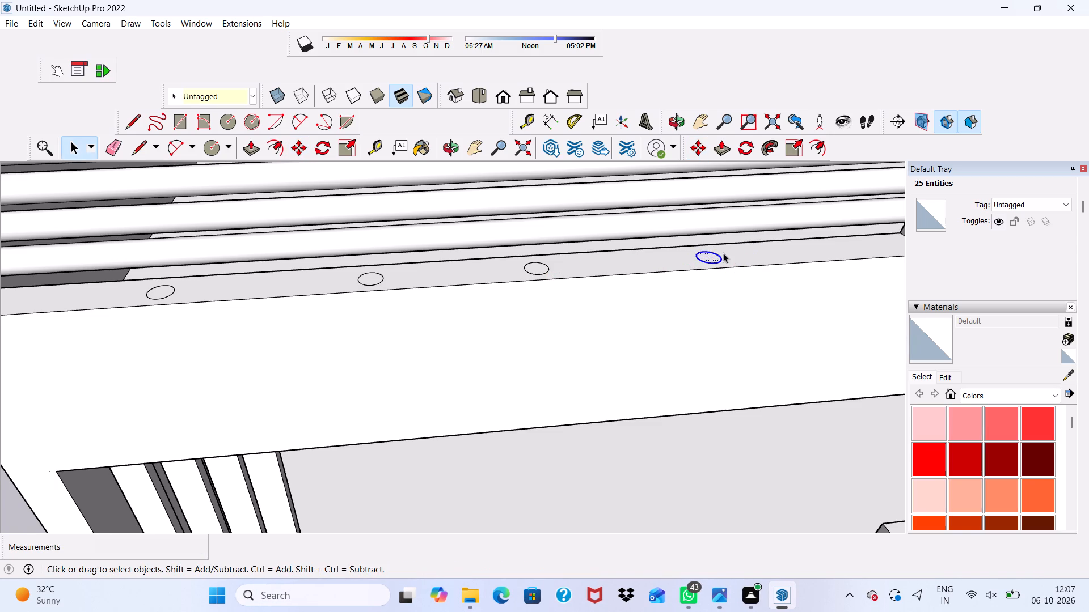
scroll(723, 253, up, 1)
scroll(721, 253, down, 4)
scroll(455, 341, down, 10)
click(231, 348)
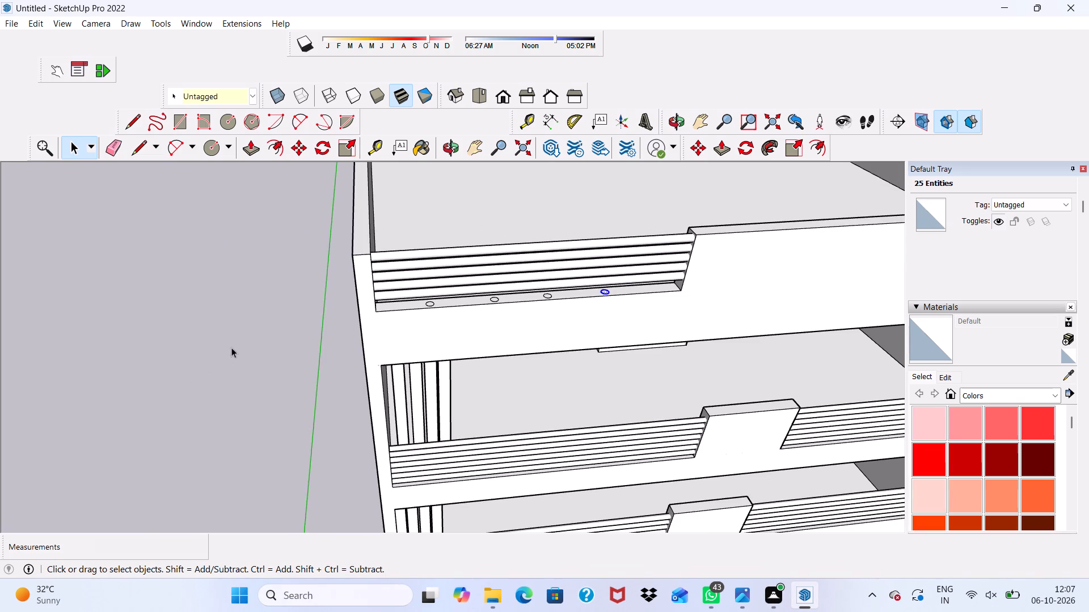
Push/Pull the first sill circle up about 2' 11" through the horizontal bars to form a round vertical post.
click(250, 152)
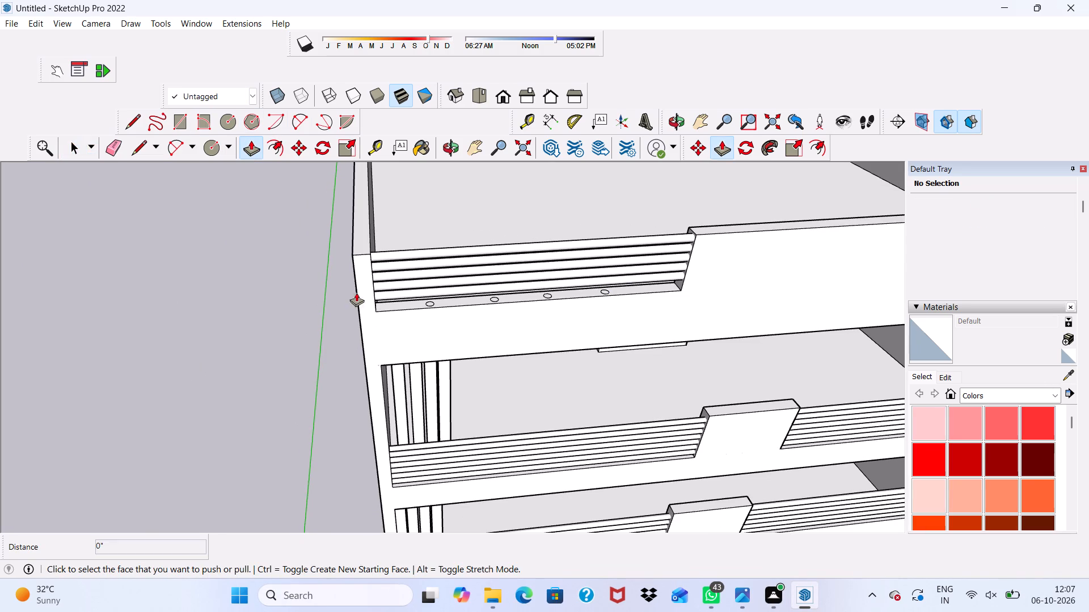
scroll(382, 309, up, 13)
click(458, 308)
scroll(466, 237, up, 1)
scroll(466, 237, down, 4)
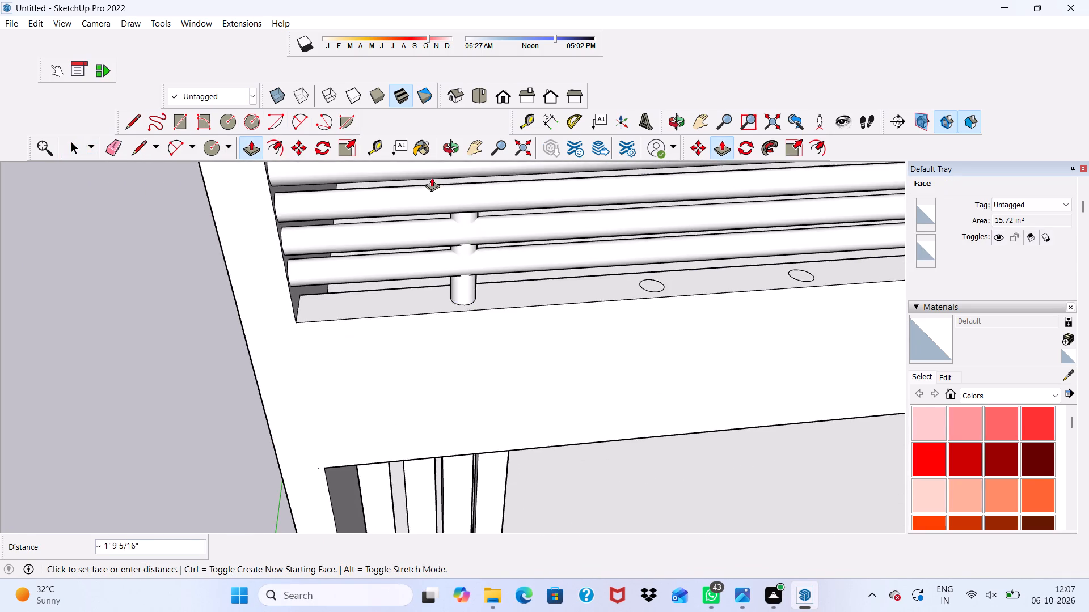
scroll(432, 177, down, 9)
scroll(434, 193, up, 1)
scroll(434, 201, down, 1)
scroll(442, 188, up, 1)
scroll(448, 200, down, 7)
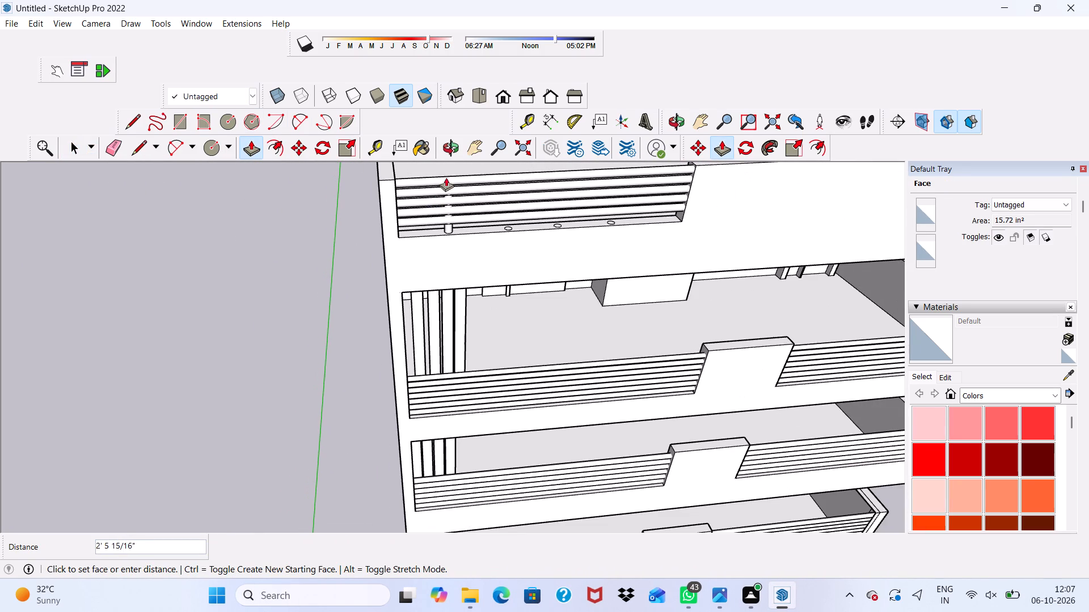
click(448, 173)
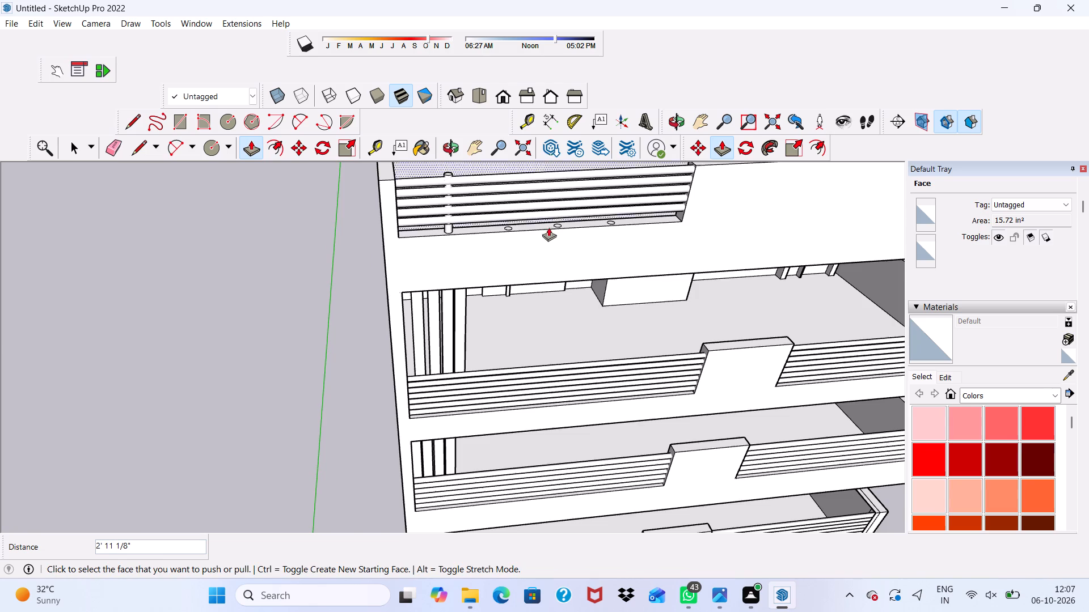
Push/Pull the second sill circle up about 2' 11" to match the first post's top.
scroll(548, 227, up, 12)
click(476, 245)
scroll(477, 214, down, 2)
scroll(477, 214, up, 1)
scroll(478, 214, down, 2)
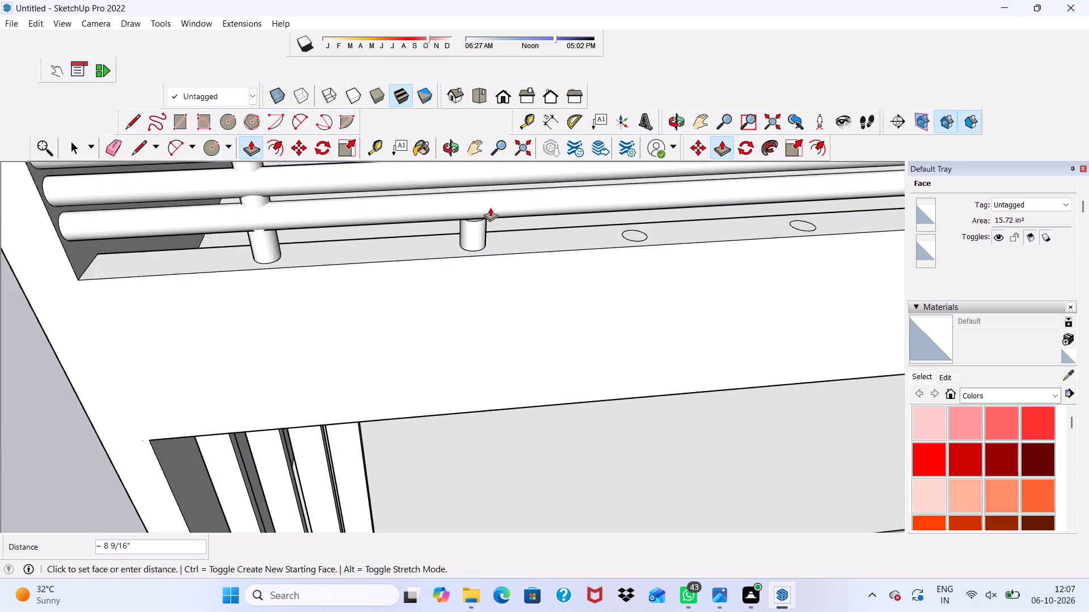
scroll(490, 207, down, 5)
scroll(464, 258, up, 1)
scroll(423, 205, down, 14)
scroll(404, 199, up, 4)
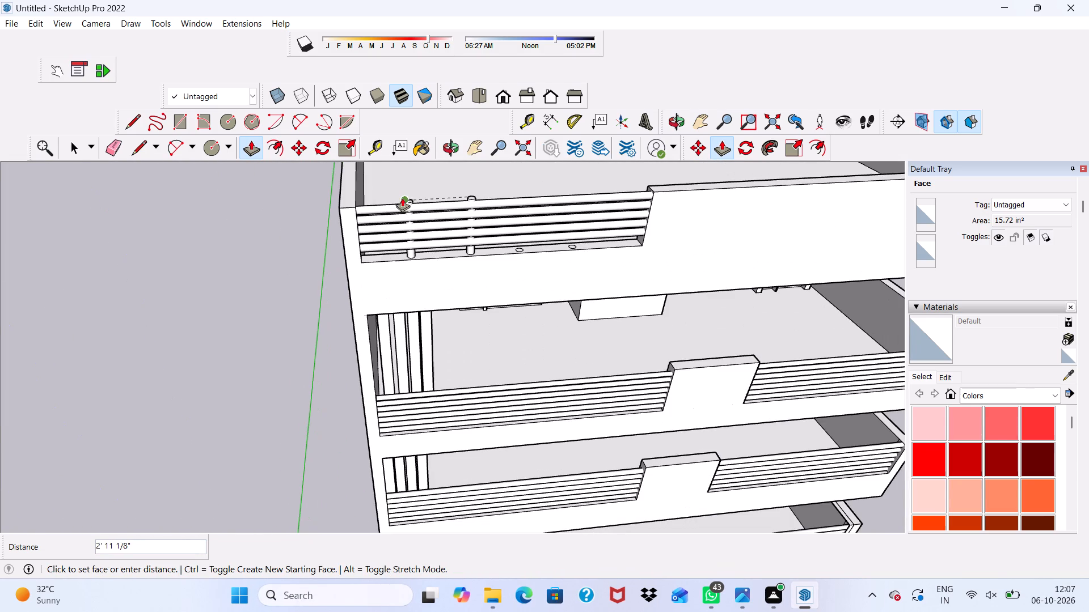
click(404, 198)
Push/Pull the third sill circle up about 2' 11" to match the tops of the existing posts.
scroll(579, 239, up, 13)
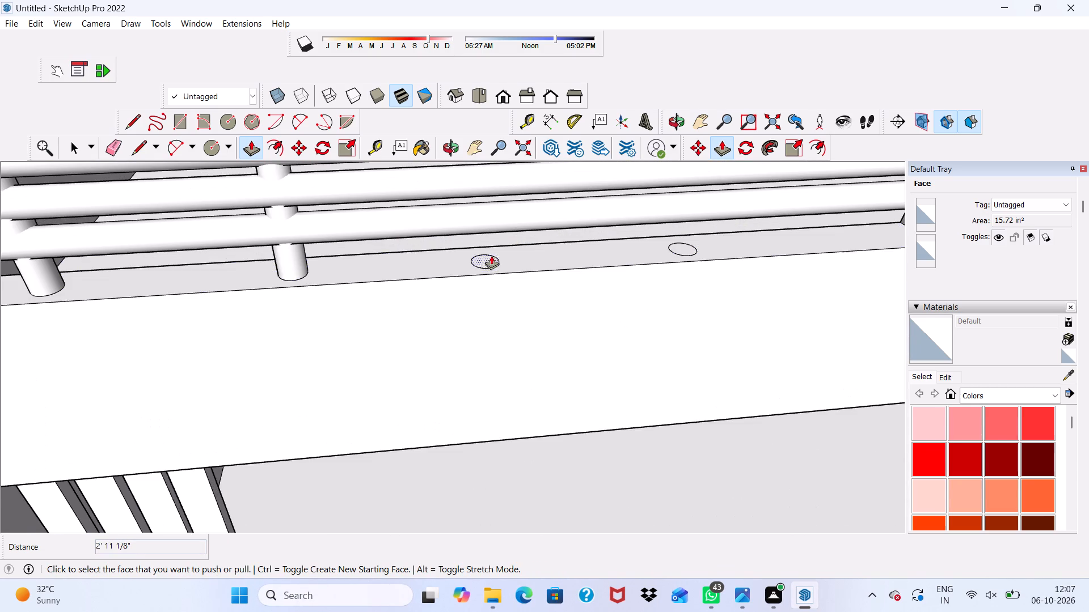
click(480, 256)
scroll(476, 220, down, 19)
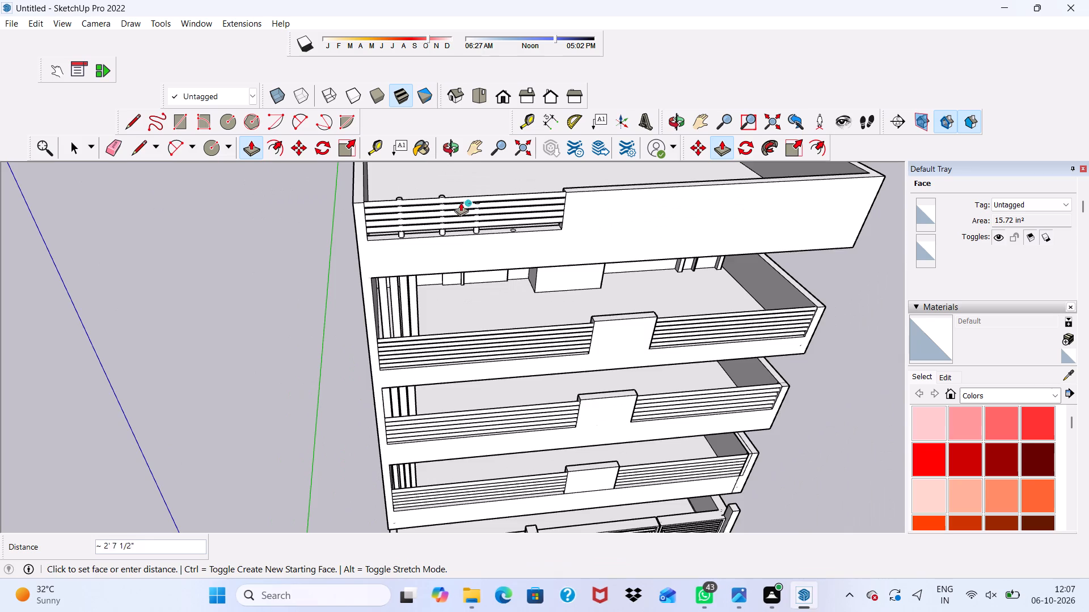
scroll(452, 189, up, 4)
scroll(431, 211, down, 1)
click(435, 199)
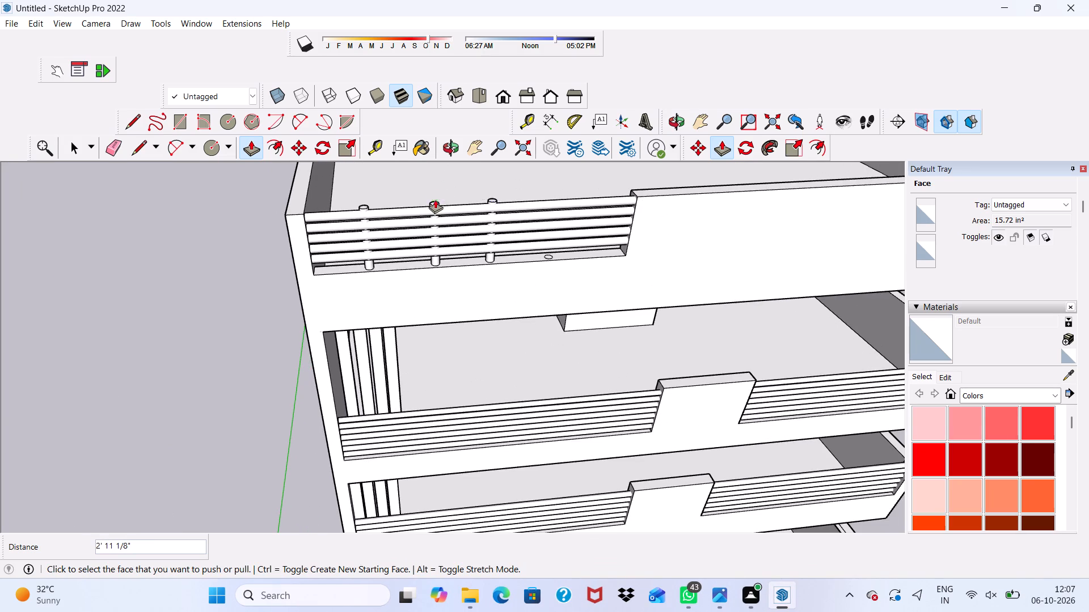
Push/Pull the last sill circle up about 2' 11", level with the other posts, to complete the four-post railing.
scroll(560, 243, up, 13)
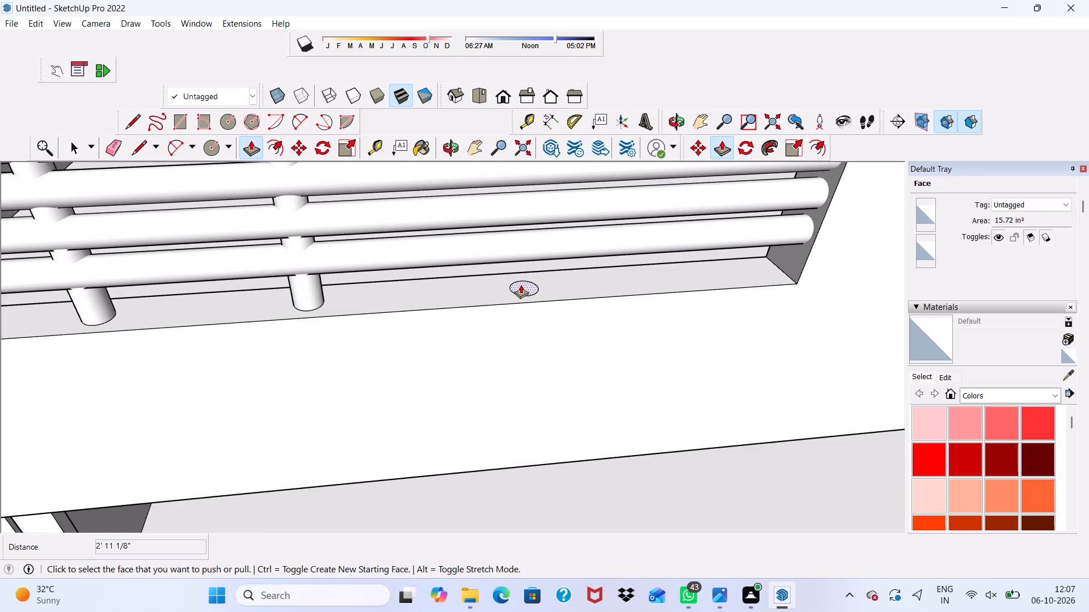
click(521, 284)
scroll(525, 263, down, 3)
scroll(525, 263, up, 1)
scroll(525, 263, down, 8)
scroll(544, 228, up, 1)
scroll(550, 200, down, 9)
scroll(539, 173, up, 3)
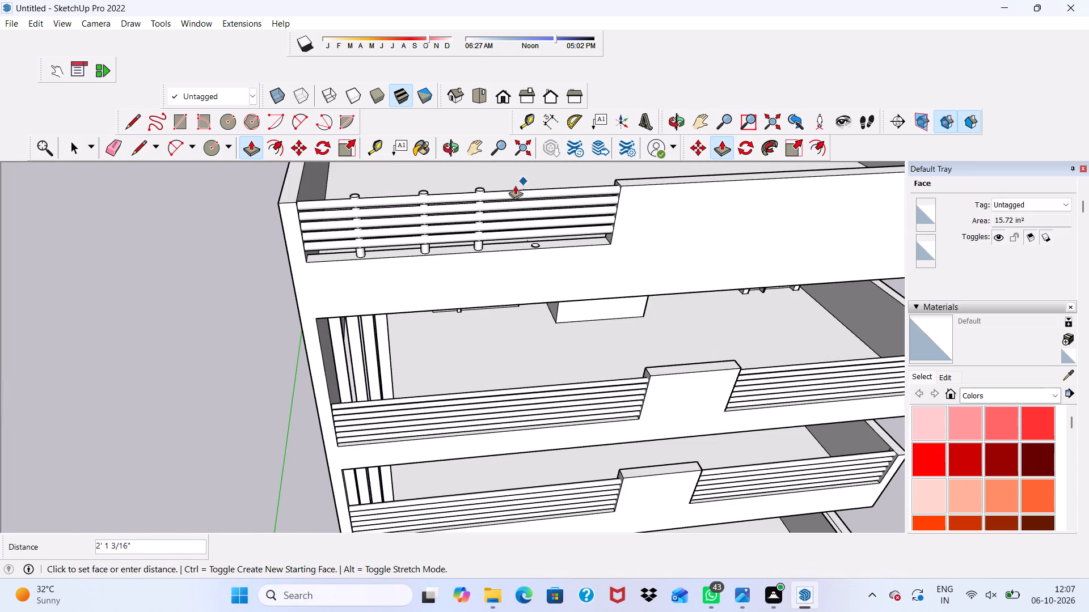
click(473, 188)
scroll(400, 263, down, 3)
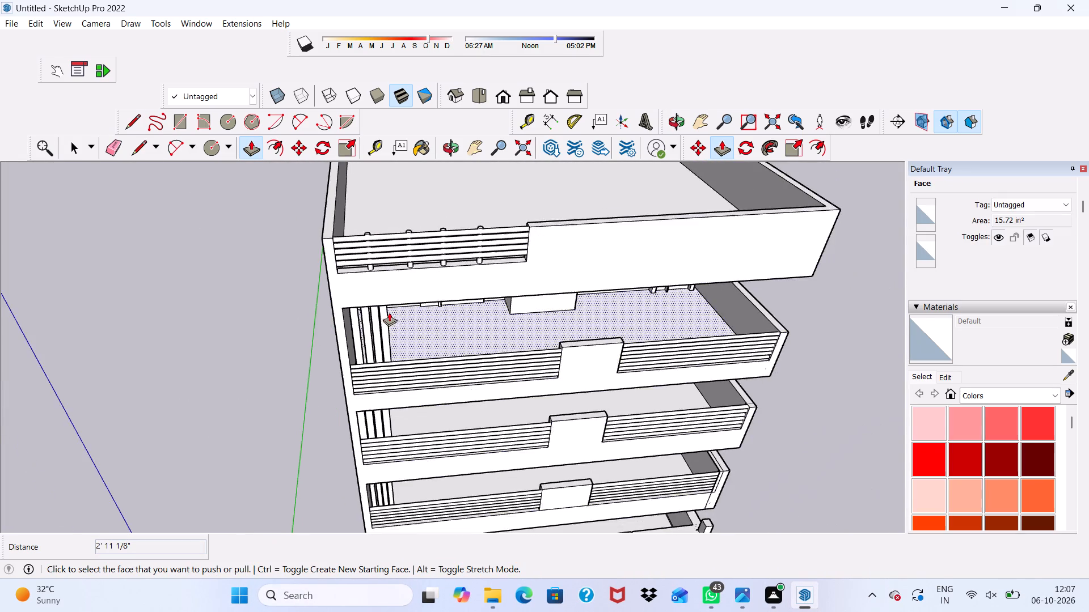
Erase the stray horizontal edge running along the building's side wall just below the roof parapet's top.
scroll(389, 312, down, 4)
scroll(406, 267, up, 1)
scroll(406, 274, down, 2)
scroll(431, 313, down, 1)
key(space)
scroll(419, 263, down, 3)
middle_drag(431, 265, 341, 195)
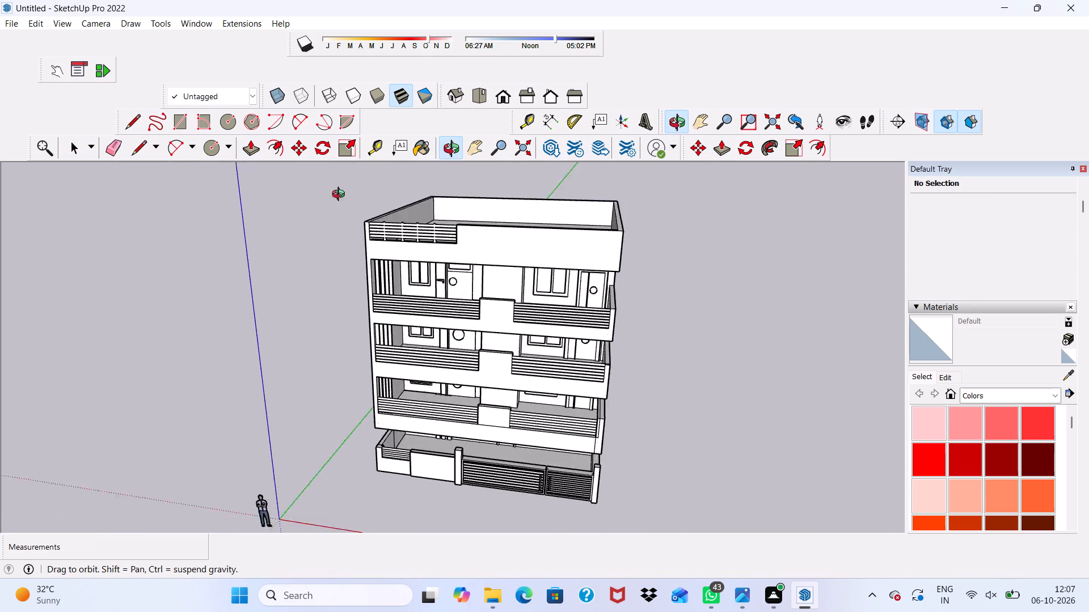
middle_drag(341, 195, 184, 187)
scroll(184, 187, down, 1)
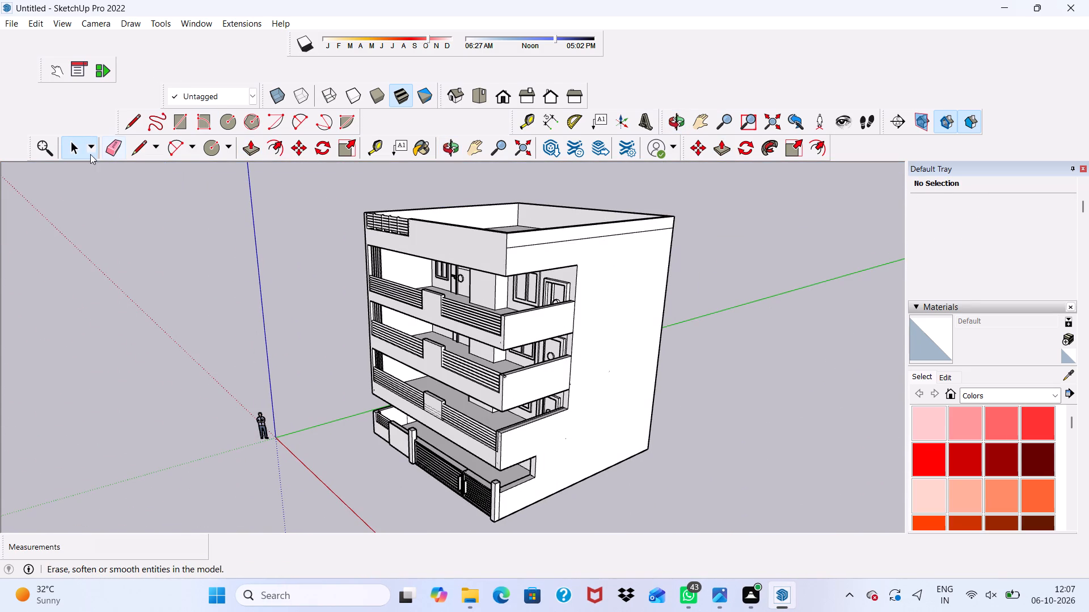
click(107, 145)
scroll(552, 242, up, 3)
click(552, 242)
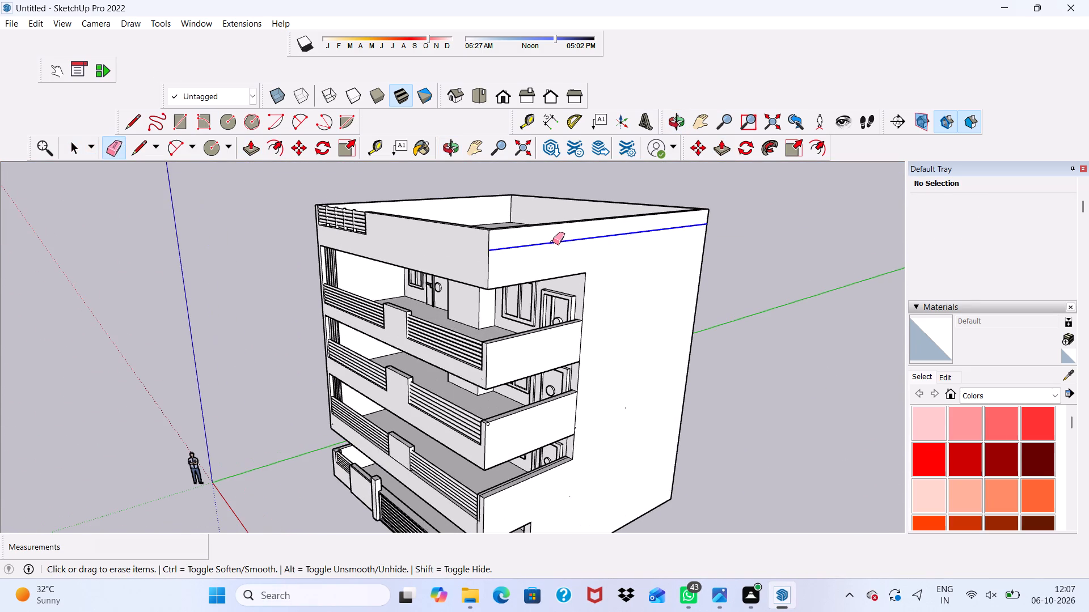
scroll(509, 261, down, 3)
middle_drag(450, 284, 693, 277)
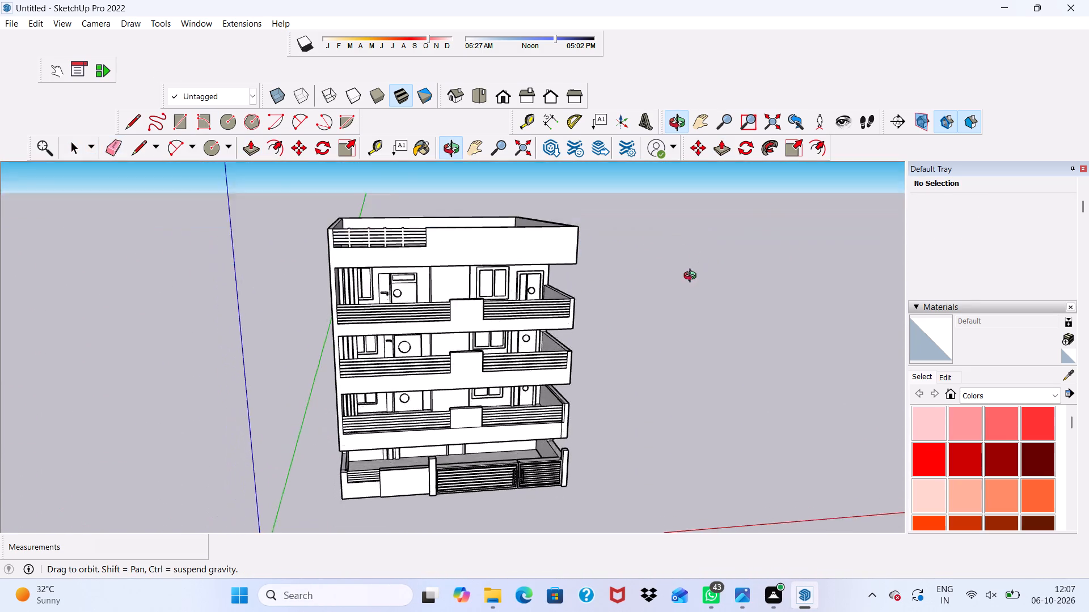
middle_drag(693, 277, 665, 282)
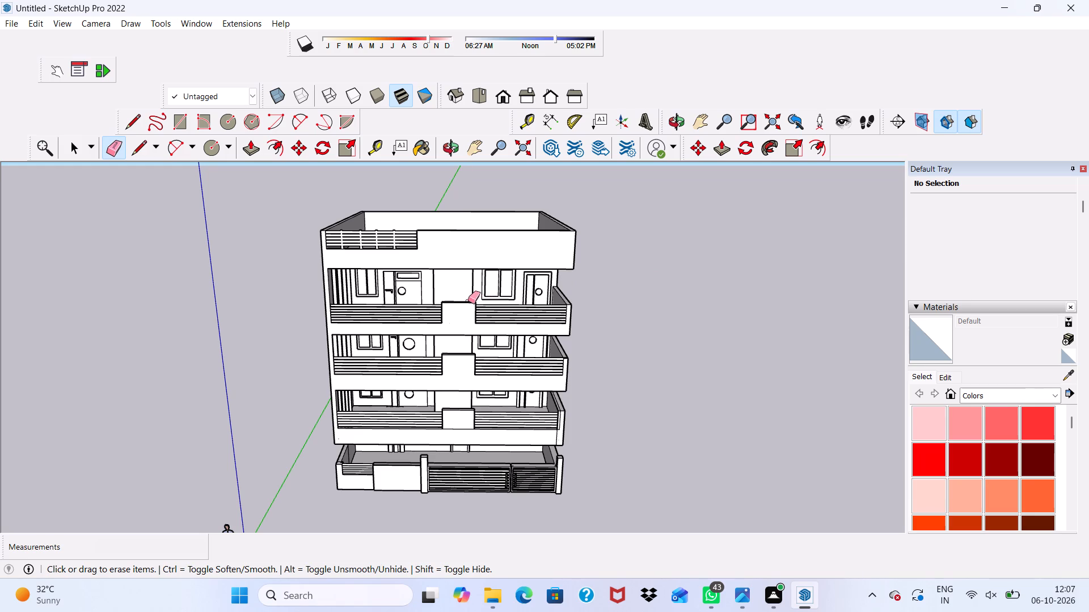
Draw a thin rectangle about 24' 10 3/8" by 4 7/16" along the top of the solid front roof parapet, beside the railing.
key(space)
scroll(427, 206, up, 8)
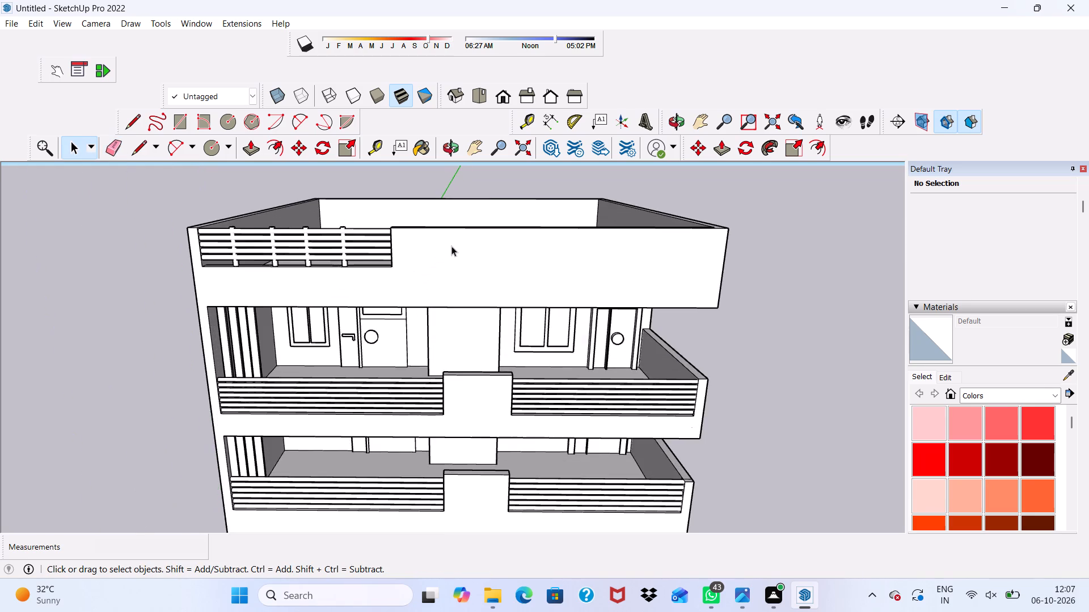
middle_drag(449, 246, 492, 315)
scroll(459, 274, up, 4)
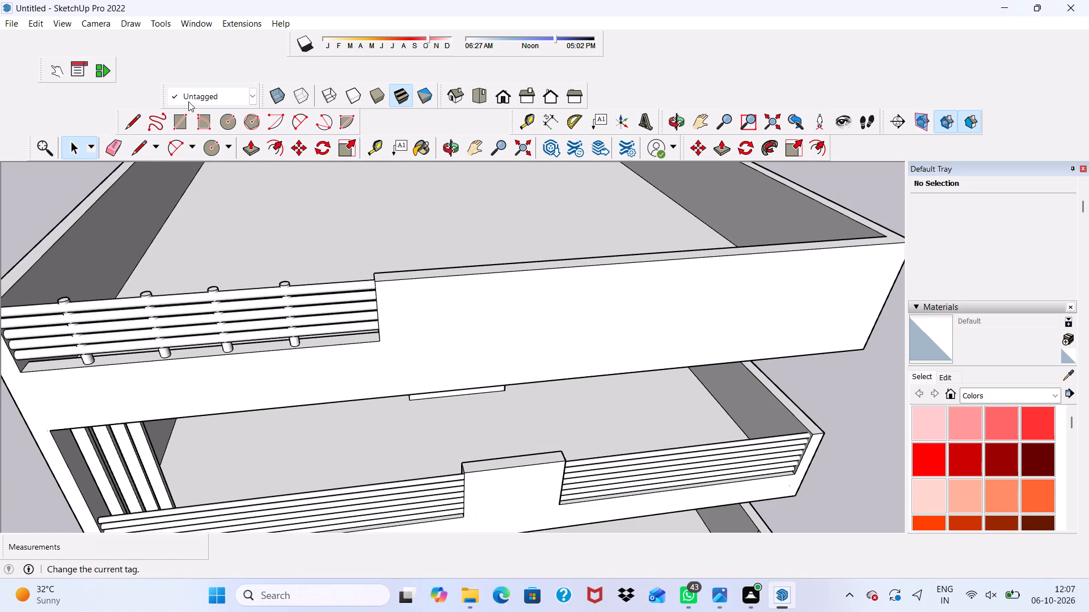
click(175, 119)
scroll(403, 286, down, 1)
scroll(403, 286, up, 2)
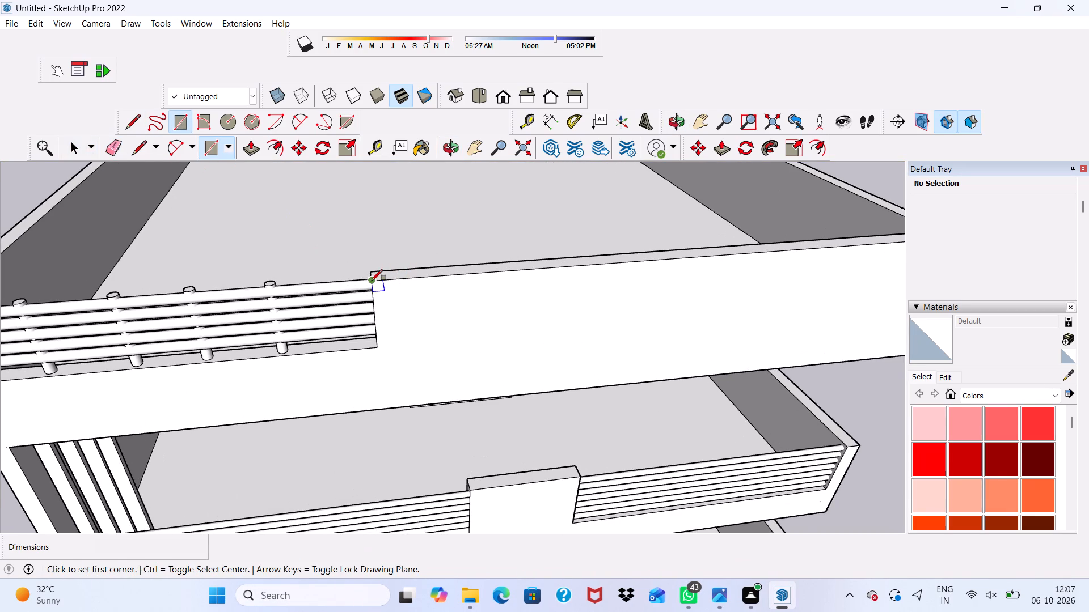
click(370, 280)
scroll(426, 300, down, 8)
scroll(783, 262, up, 1)
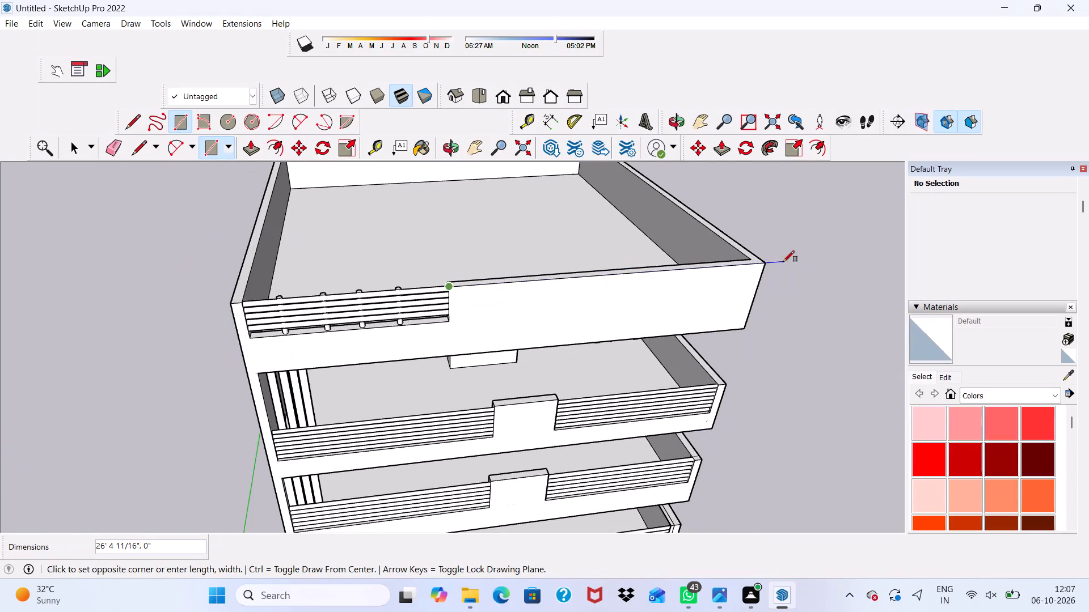
scroll(757, 278, up, 7)
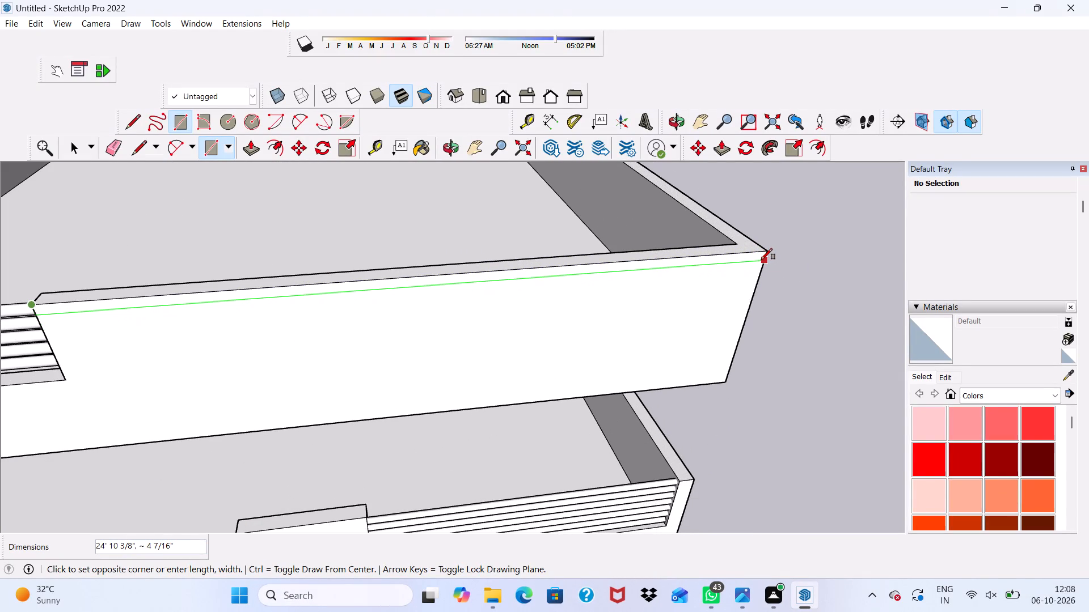
click(761, 260)
key(space)
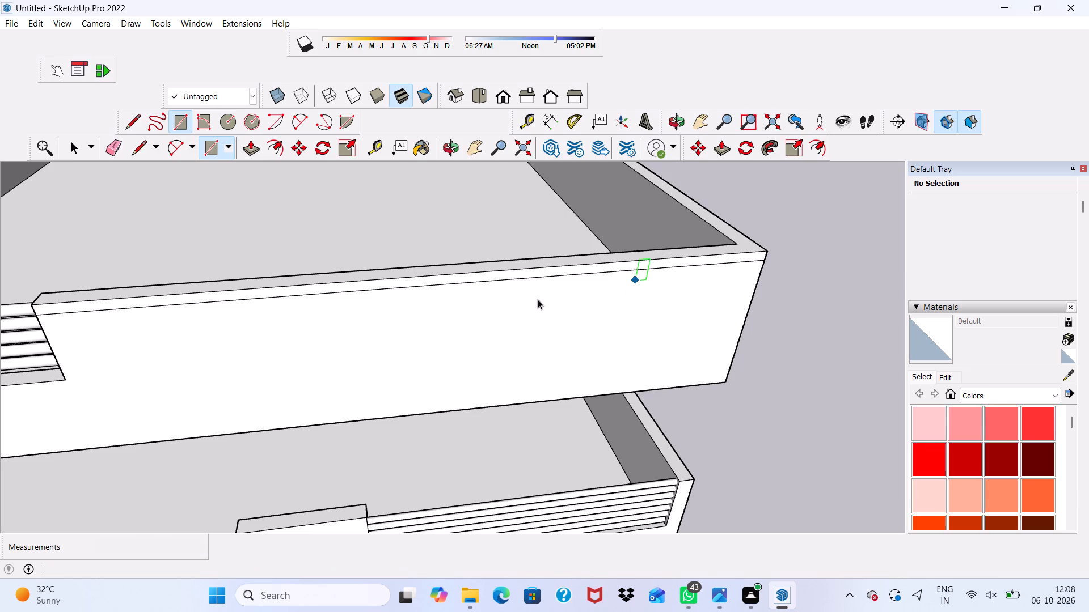
Push/Pull the thin strip on the front roof parapet outward about 6 1/16" as a projecting coping band.
click(467, 279)
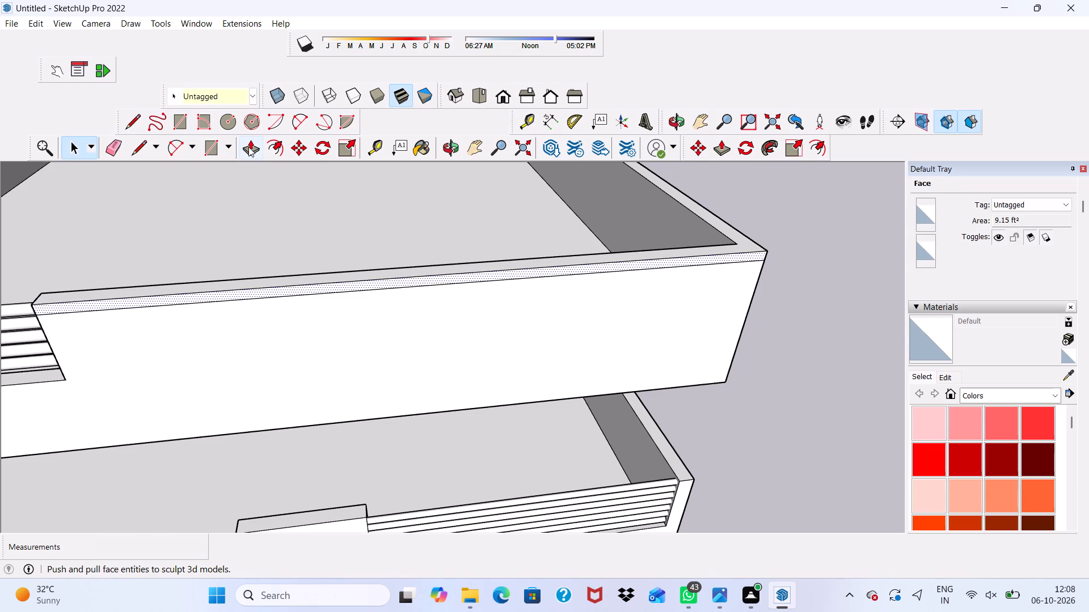
click(248, 147)
scroll(354, 292, up, 3)
click(357, 280)
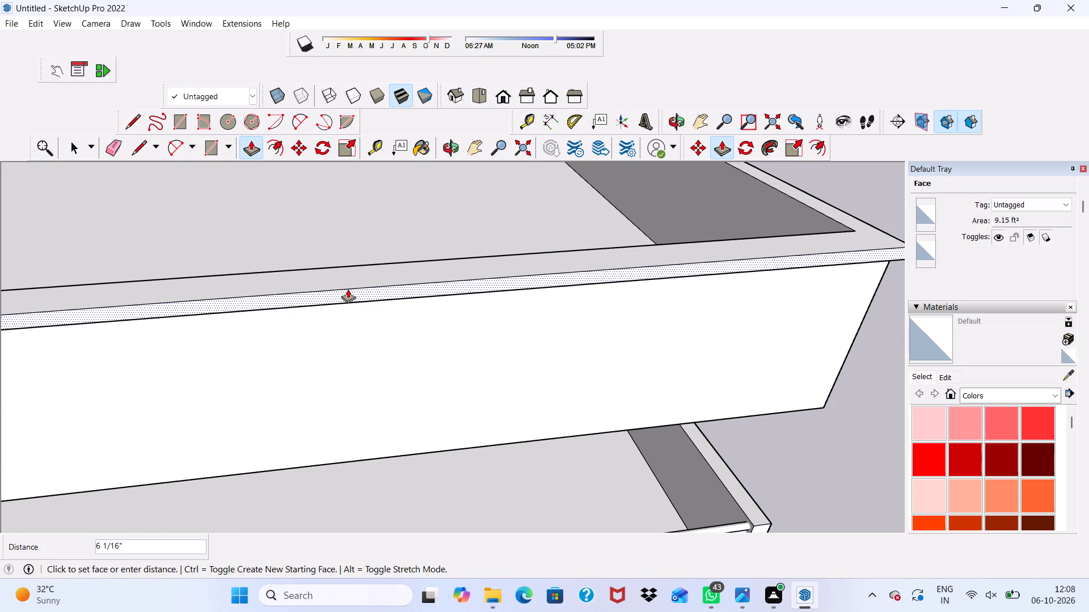
click(348, 289)
Examine the projecting coping band from several sides, including where it meets the roof railing and the building corner.
scroll(348, 289, down, 3)
middle_drag(350, 290, 123, 224)
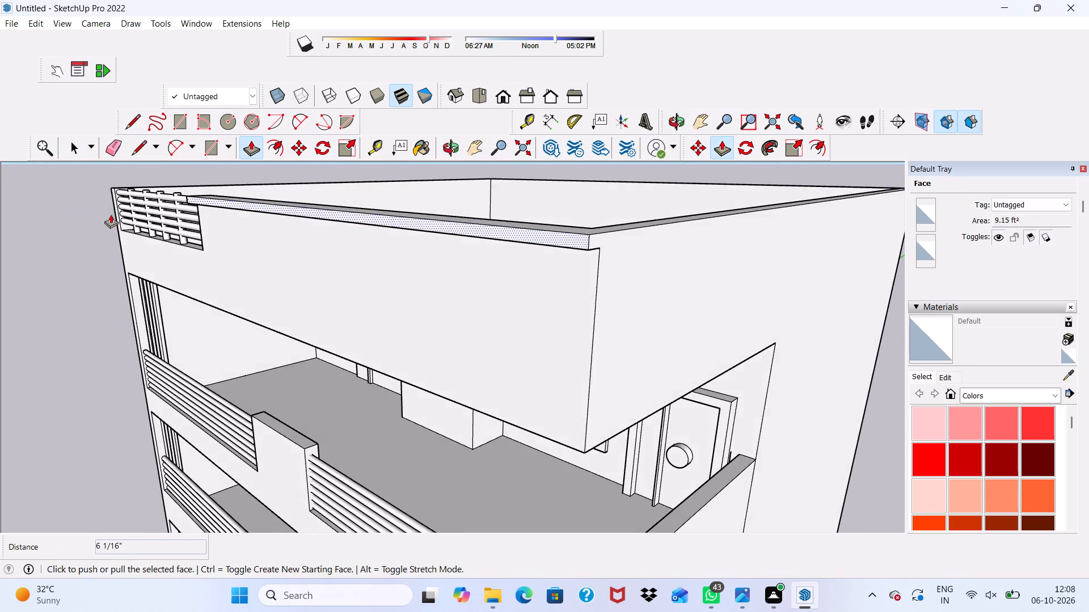
scroll(249, 231, down, 4)
middle_drag(325, 249, 645, 237)
scroll(464, 192, up, 6)
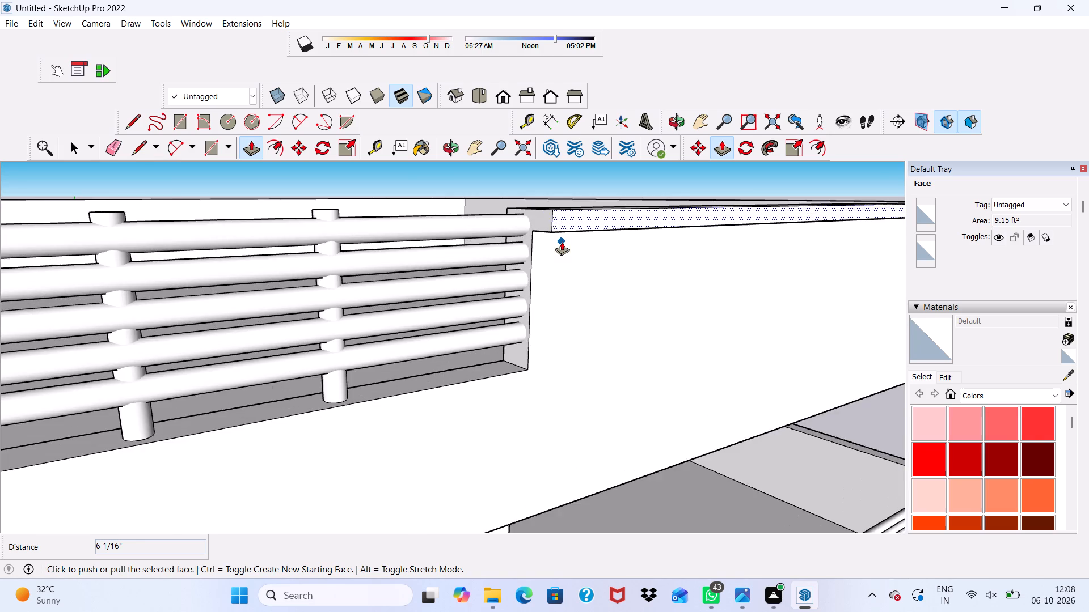
scroll(562, 241, up, 6)
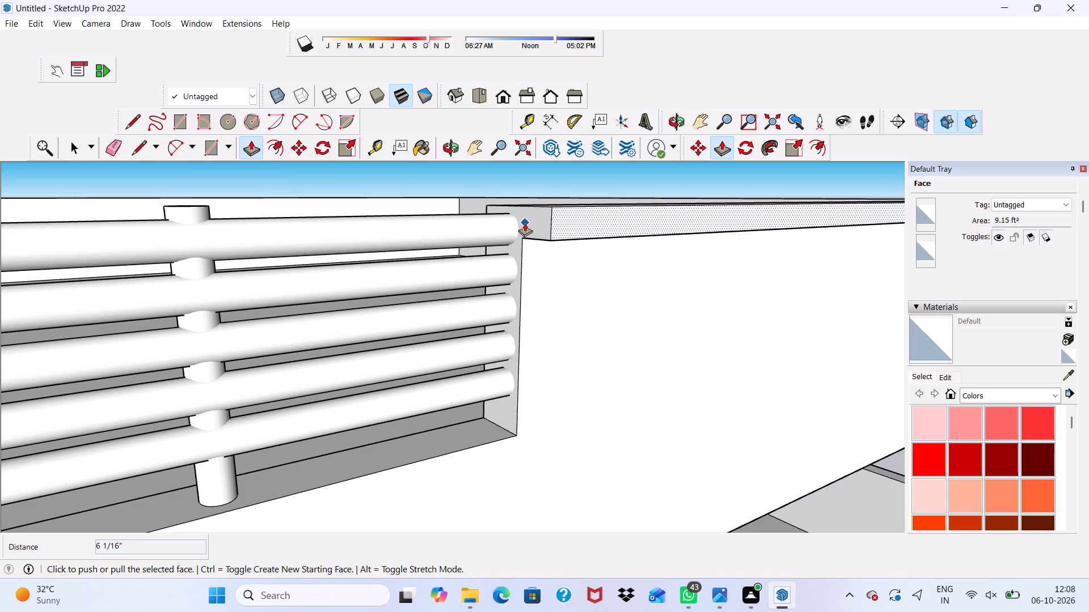
key(space)
scroll(525, 223, down, 9)
middle_drag(607, 243, 449, 181)
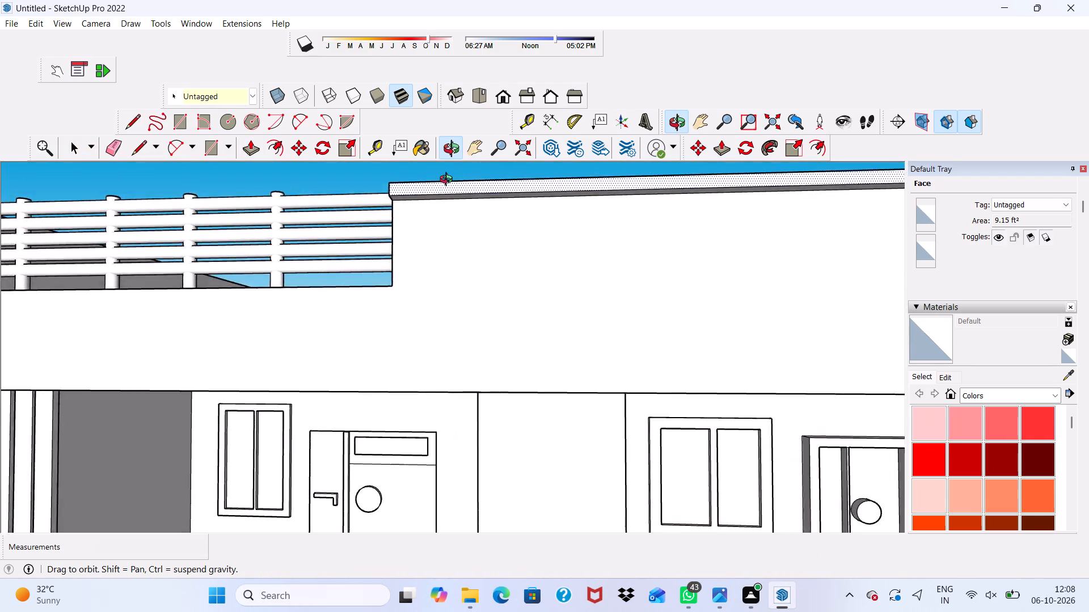
middle_drag(449, 181, 332, 178)
scroll(340, 189, down, 11)
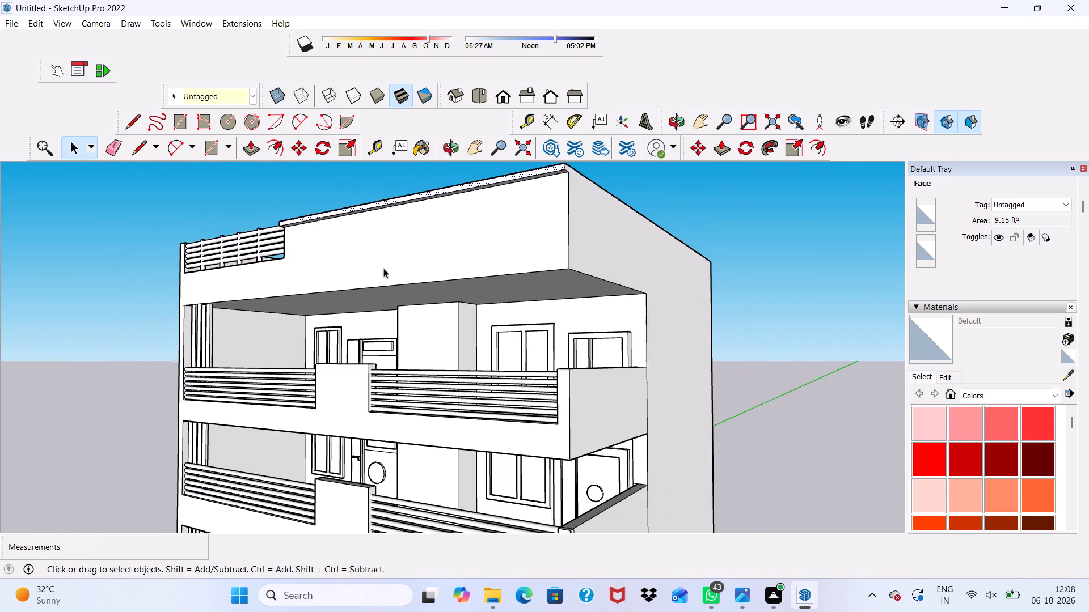
middle_drag(395, 271, 580, 278)
middle_click(581, 284)
scroll(401, 355, down, 8)
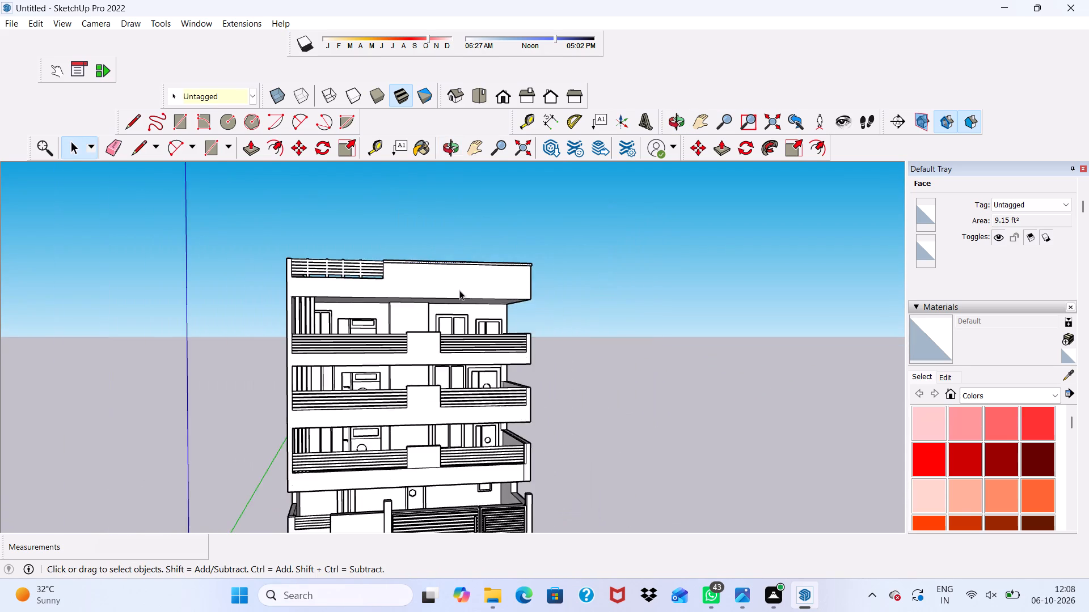
middle_drag(438, 302, 369, 314)
scroll(450, 257, up, 2)
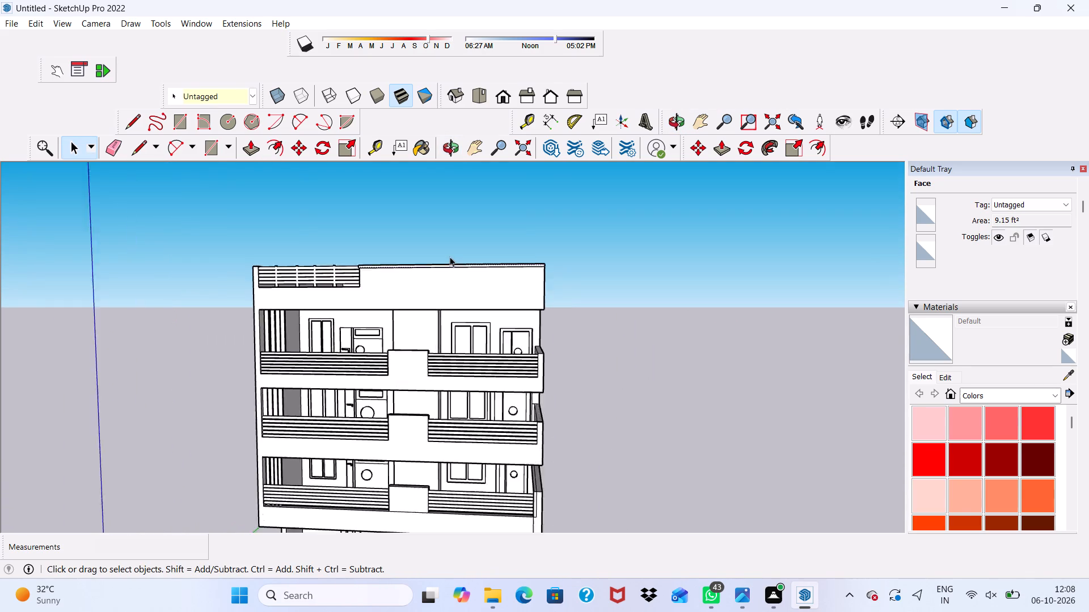
scroll(450, 257, up, 2)
middle_drag(475, 263, 500, 279)
middle_drag(493, 283, 480, 293)
scroll(457, 278, down, 4)
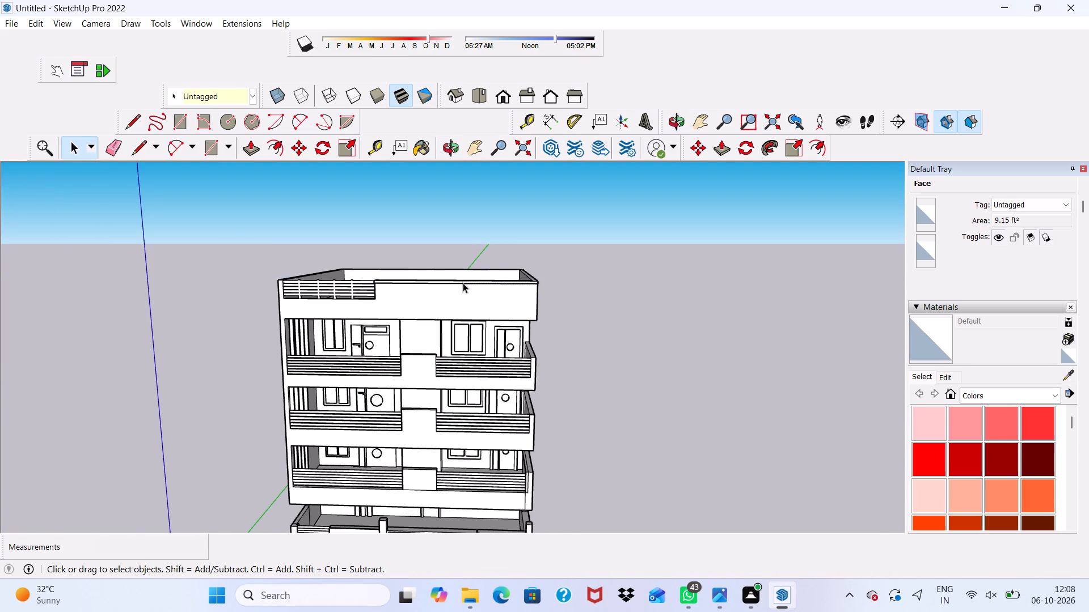
Place a guide about 15' 5/8" from the side parapet's inner base on the roof floor, plus a parallel guide 6" away.
middle_drag(462, 278, 529, 369)
scroll(513, 314, up, 4)
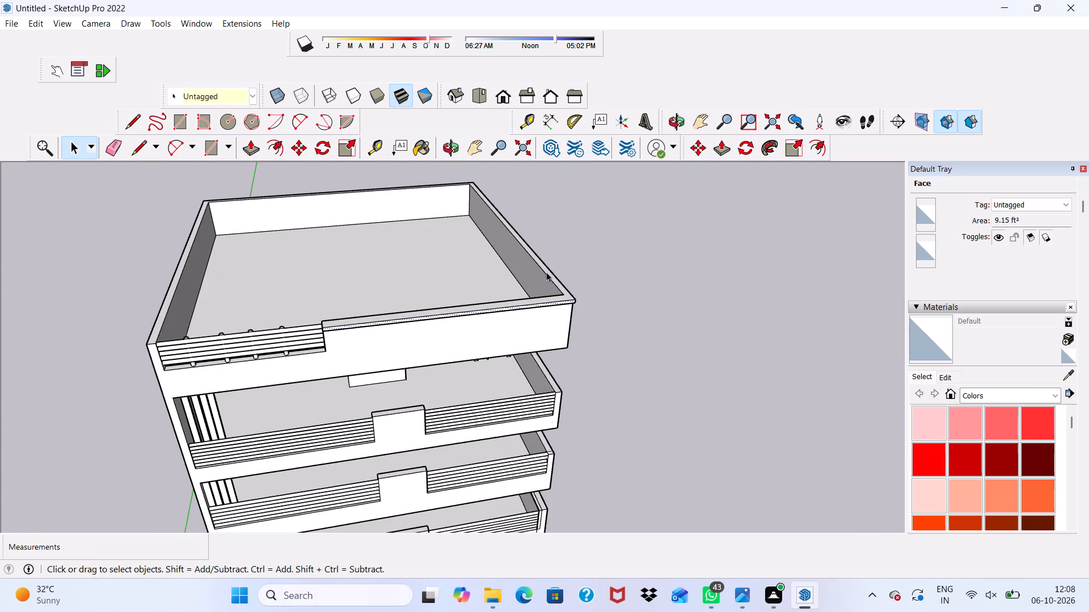
middle_drag(542, 257, 613, 303)
middle_click(613, 303)
scroll(276, 171, up, 4)
scroll(331, 150, up, 2)
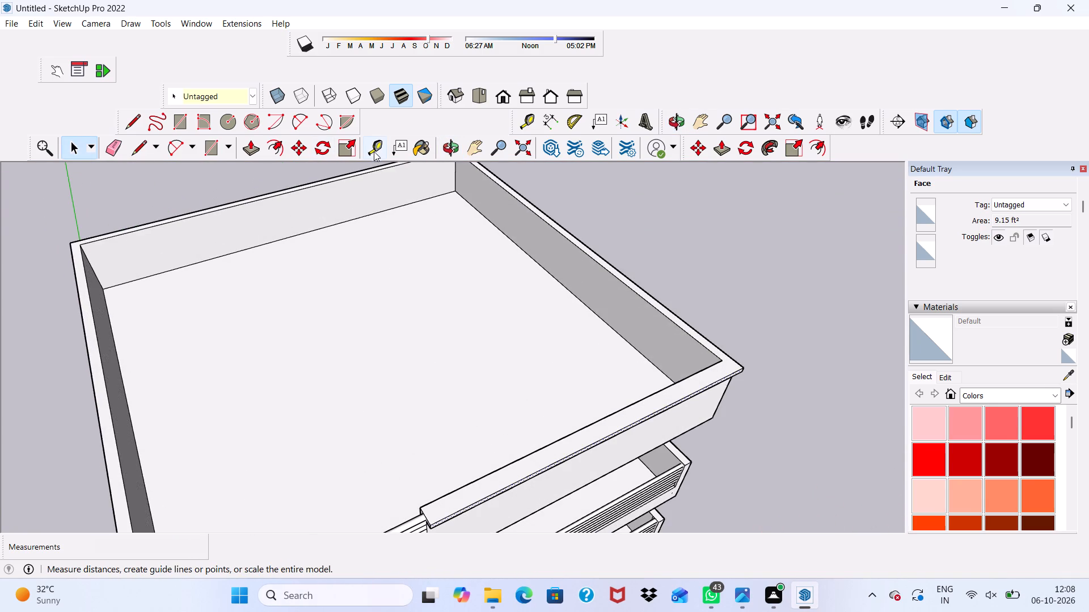
click(375, 149)
scroll(555, 299, up, 2)
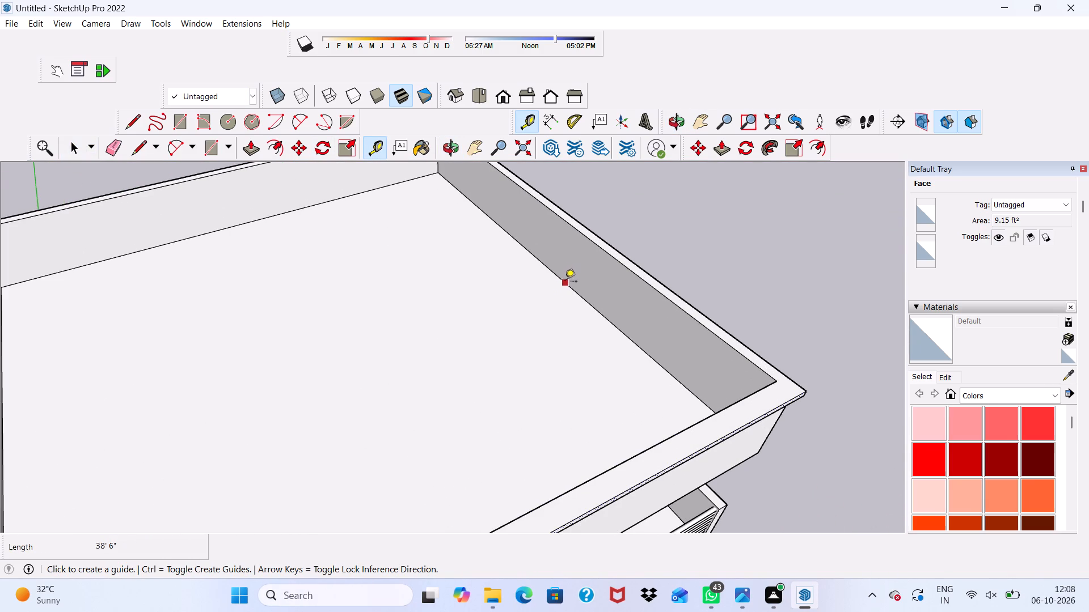
click(564, 282)
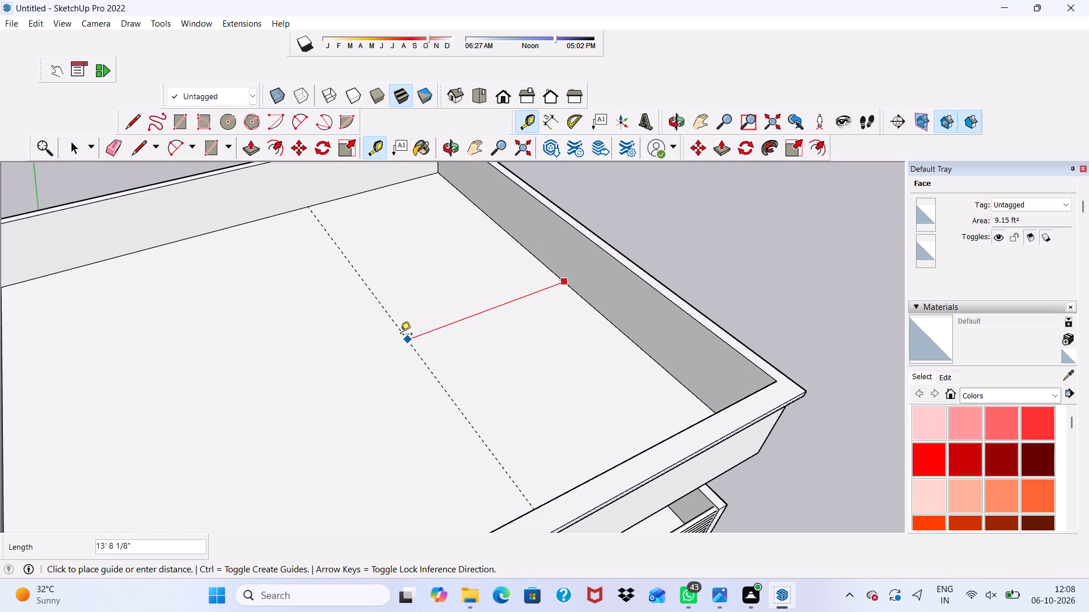
click(383, 338)
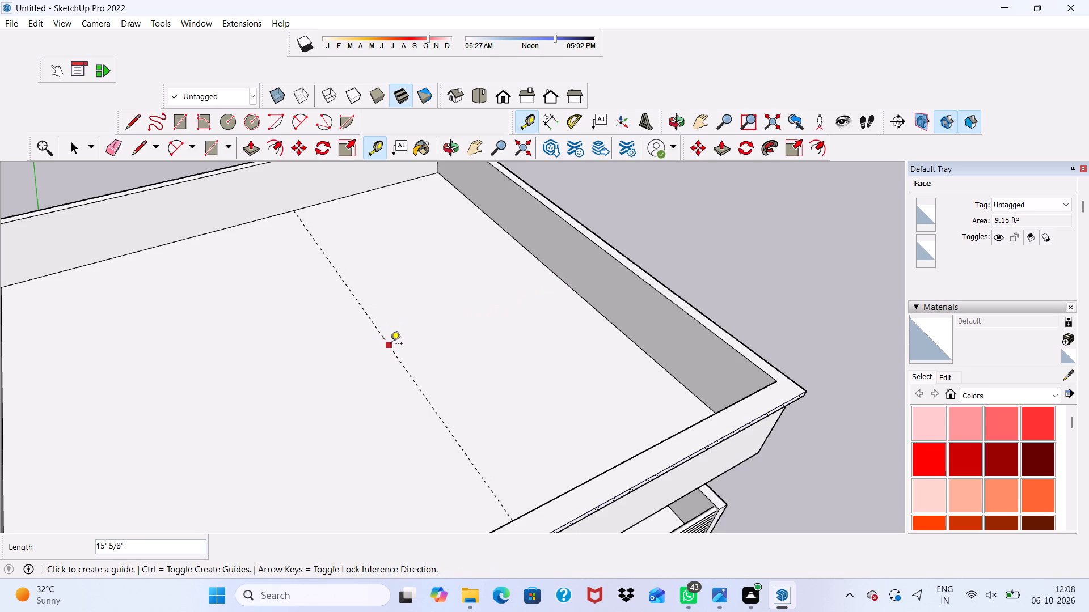
click(390, 345)
text(6")
key(Return)
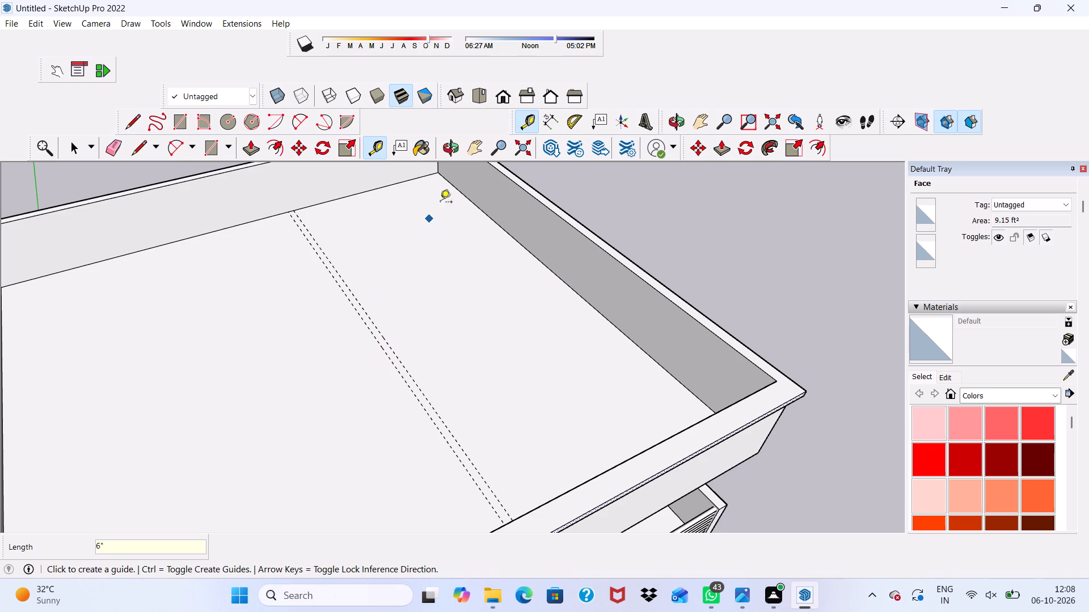
Place a crosswise guide about 19' 3 1/16" from the rear parapet's inner base, plus a parallel guide 6" from it.
scroll(452, 186, down, 1)
scroll(432, 216, up, 6)
click(263, 195)
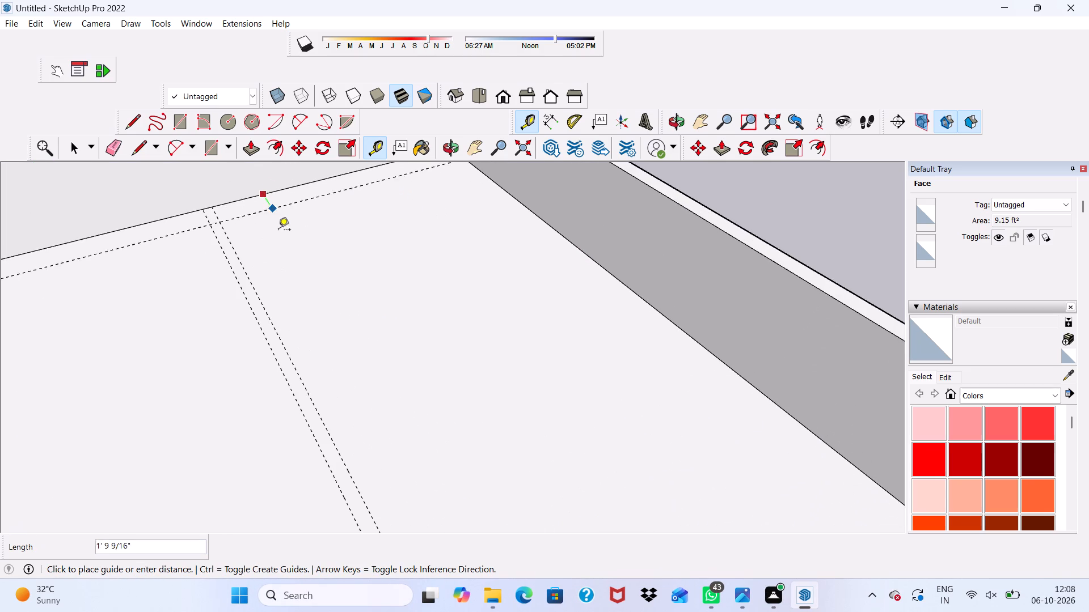
click(501, 390)
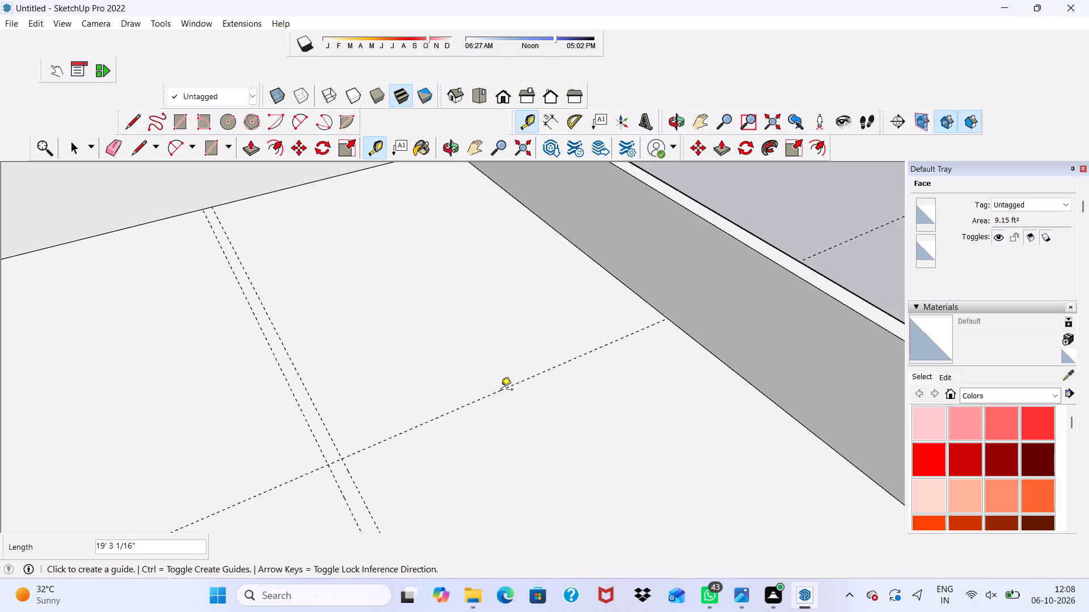
click(493, 393)
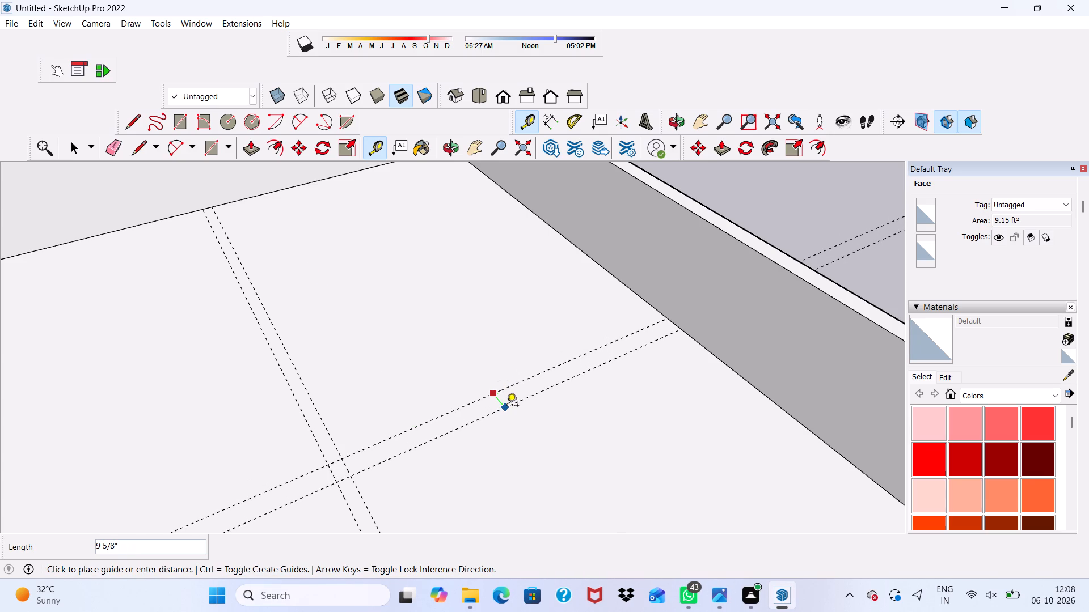
key(6)
key(shift+quotedbl)
key(Return)
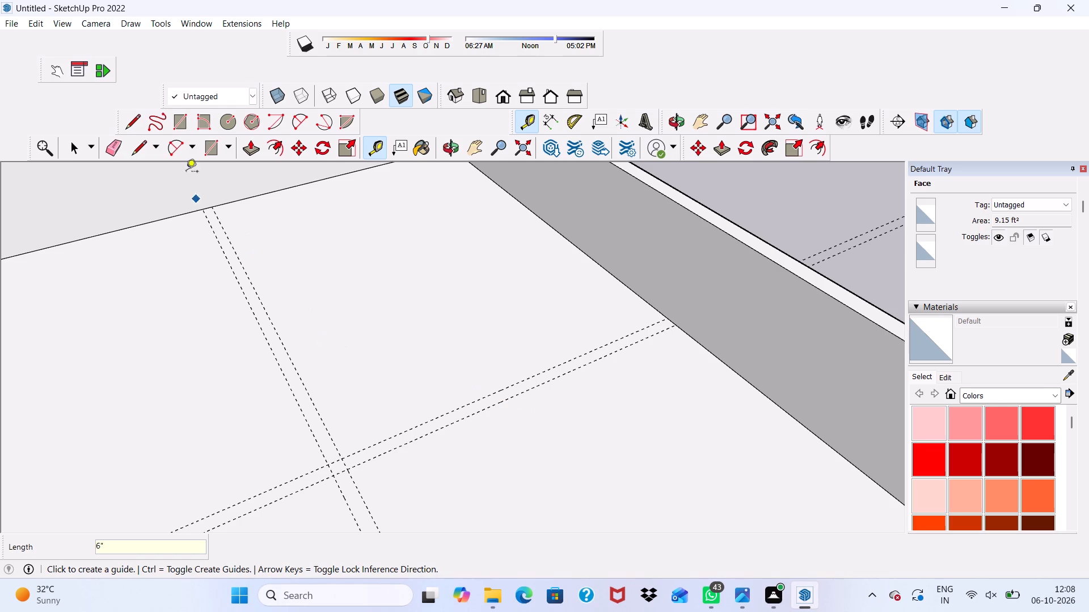
Trace the 6" wide wall strip about 15' 5/8" long between the guide crossing and the side parapet with lines on the roof floor.
click(135, 122)
scroll(362, 406, up, 1)
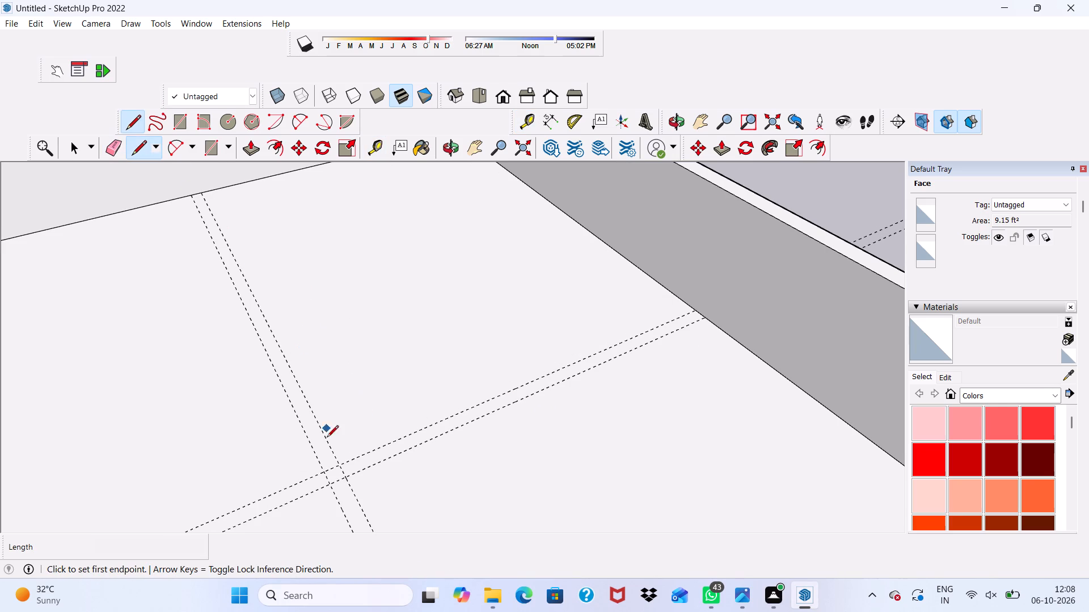
click(339, 467)
scroll(588, 360, up, 2)
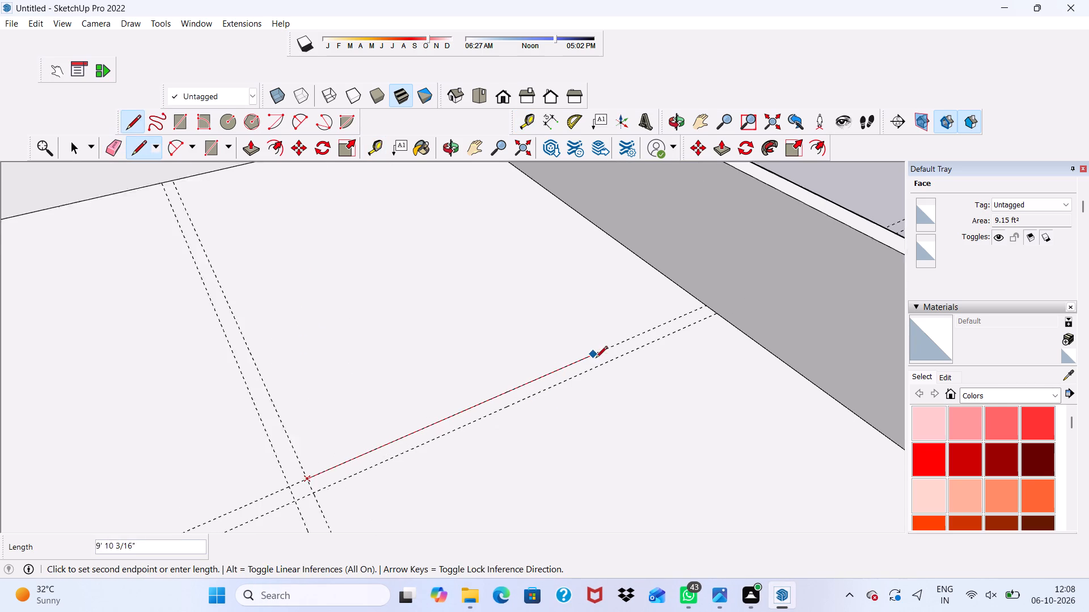
scroll(596, 359, up, 1)
click(730, 294)
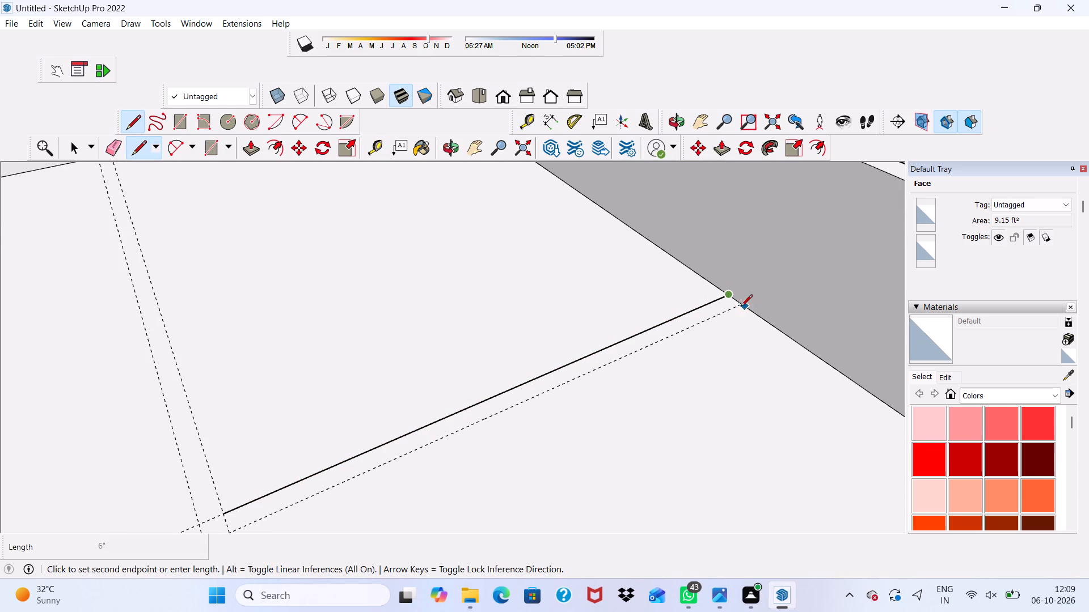
click(738, 310)
scroll(607, 337, down, 4)
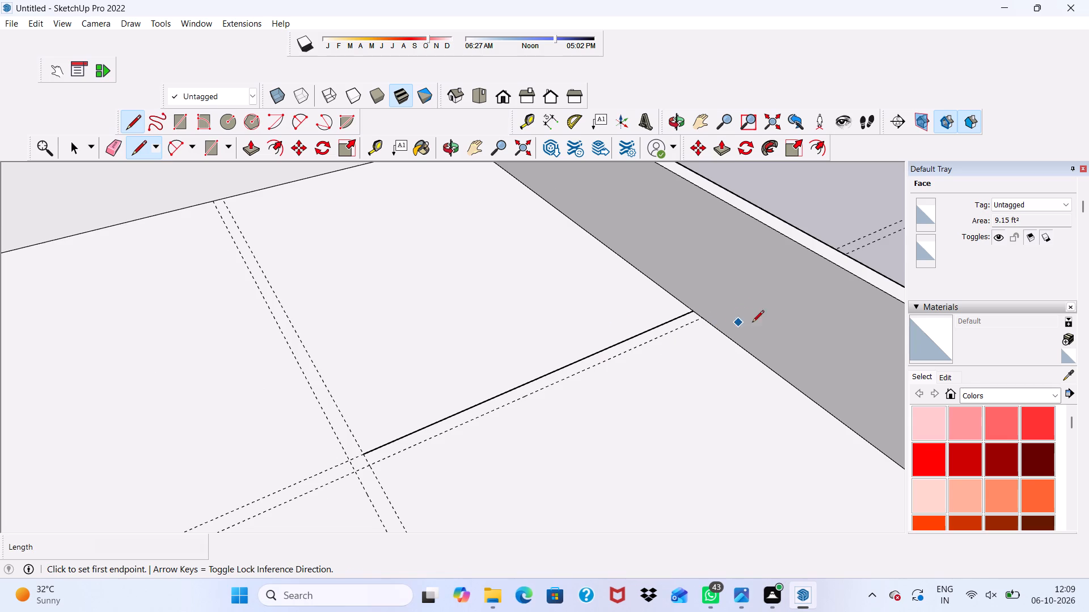
scroll(711, 324, up, 4)
click(700, 315)
scroll(643, 326, down, 6)
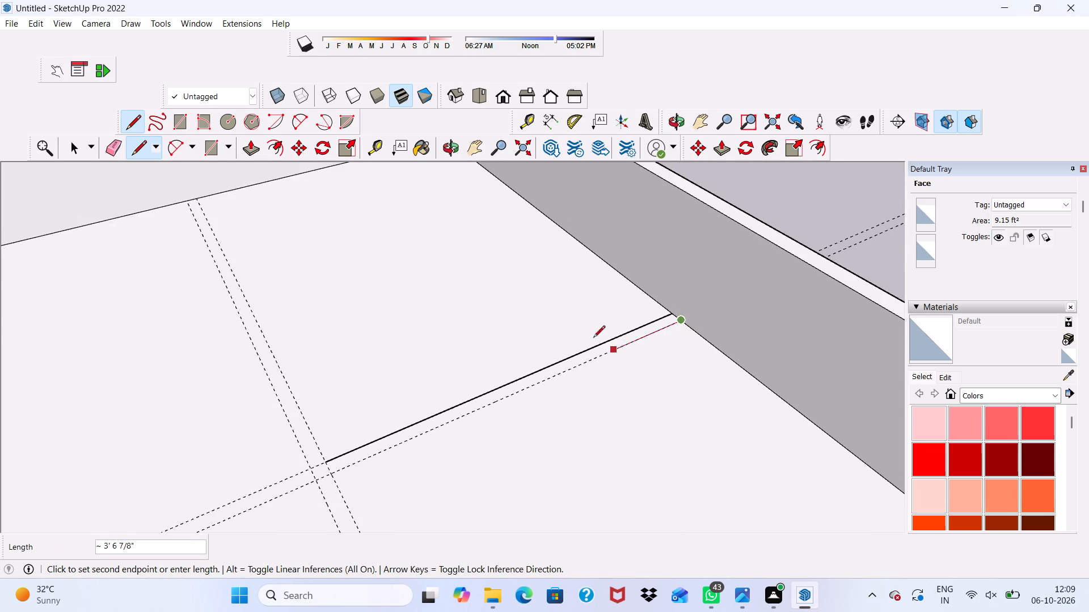
scroll(593, 338, down, 3)
scroll(442, 403, up, 6)
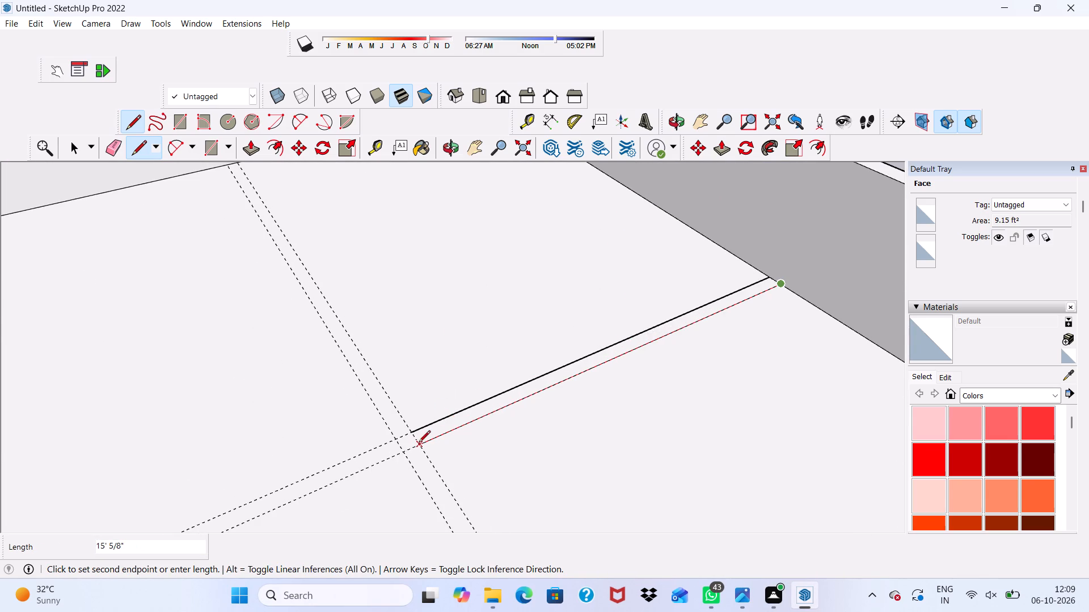
click(416, 444)
Trace the second 6" wide wall strip from the guide crossing to the balcony-side parapet, closing its outer corner with the first strip.
scroll(407, 343, down, 17)
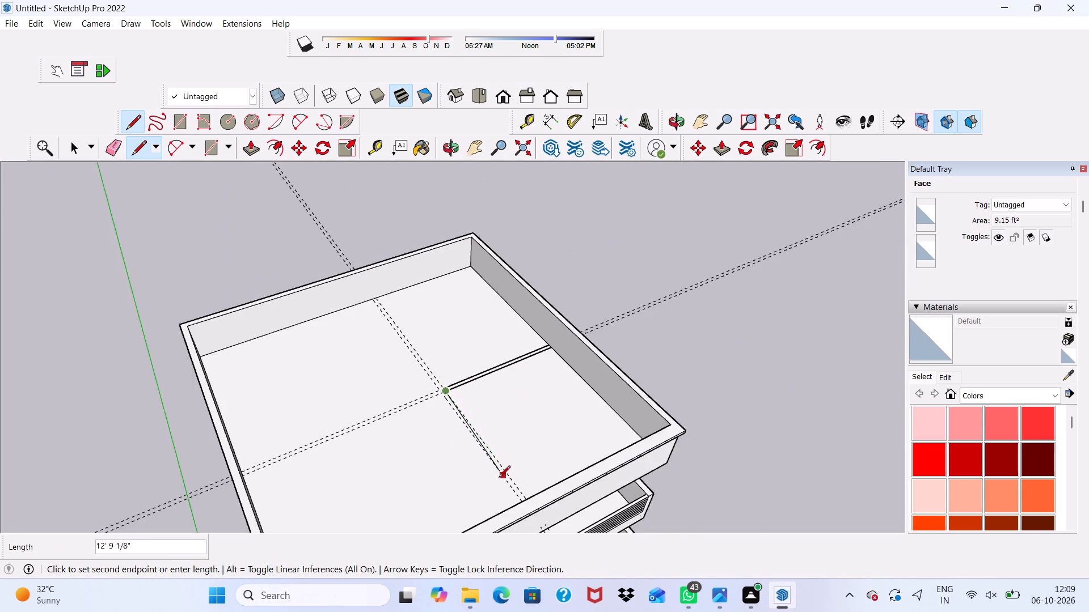
scroll(499, 478, up, 4)
scroll(492, 455, down, 1)
middle_drag(491, 455, 698, 460)
scroll(713, 397, up, 7)
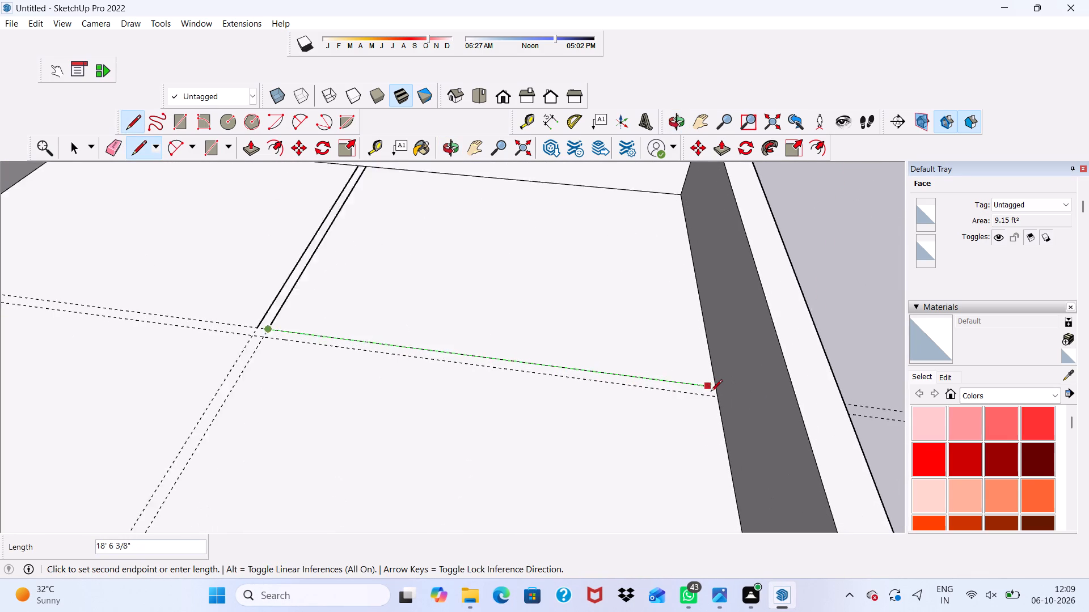
scroll(711, 392, up, 2)
click(715, 387)
scroll(725, 393, up, 3)
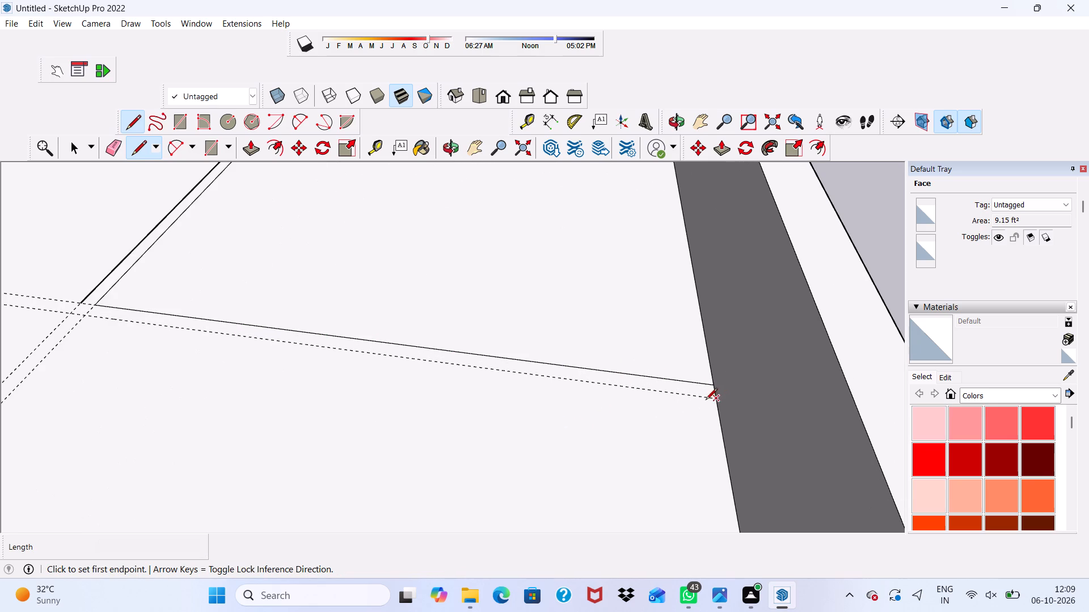
click(714, 401)
scroll(446, 398, down, 5)
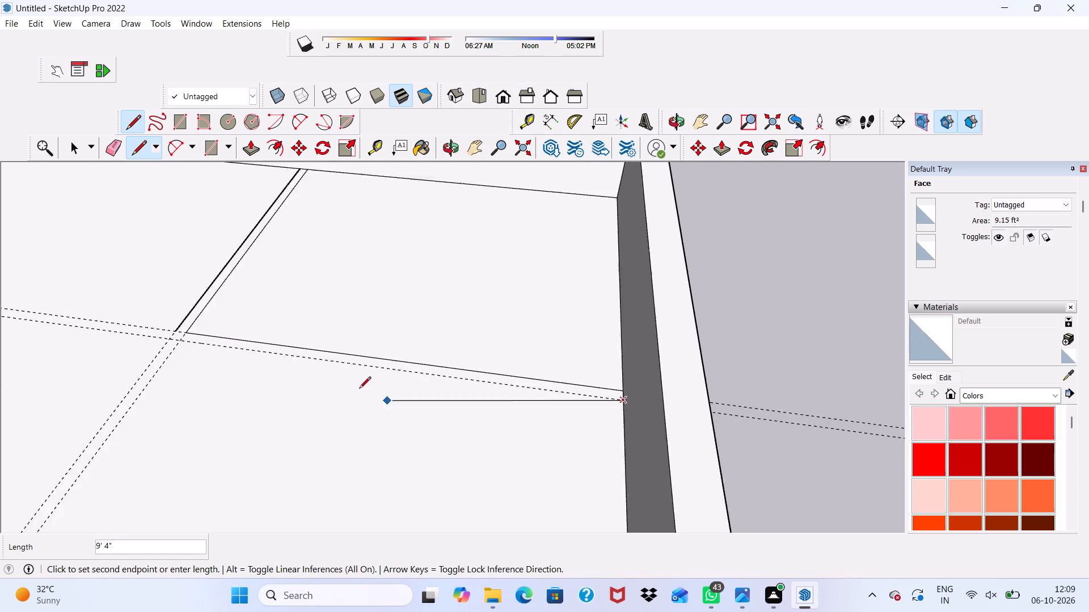
scroll(185, 357, up, 12)
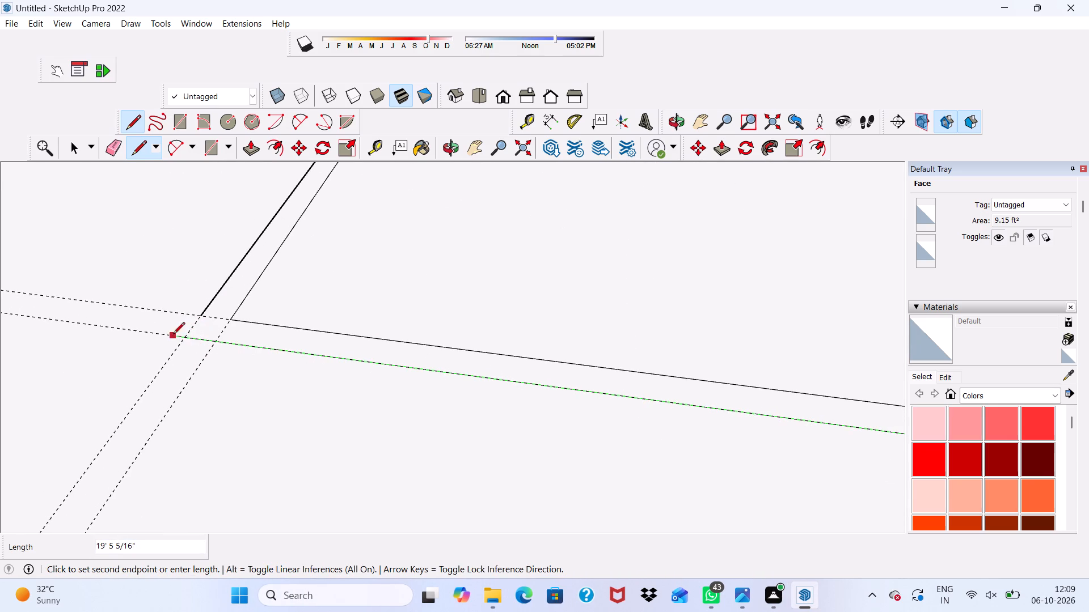
click(184, 343)
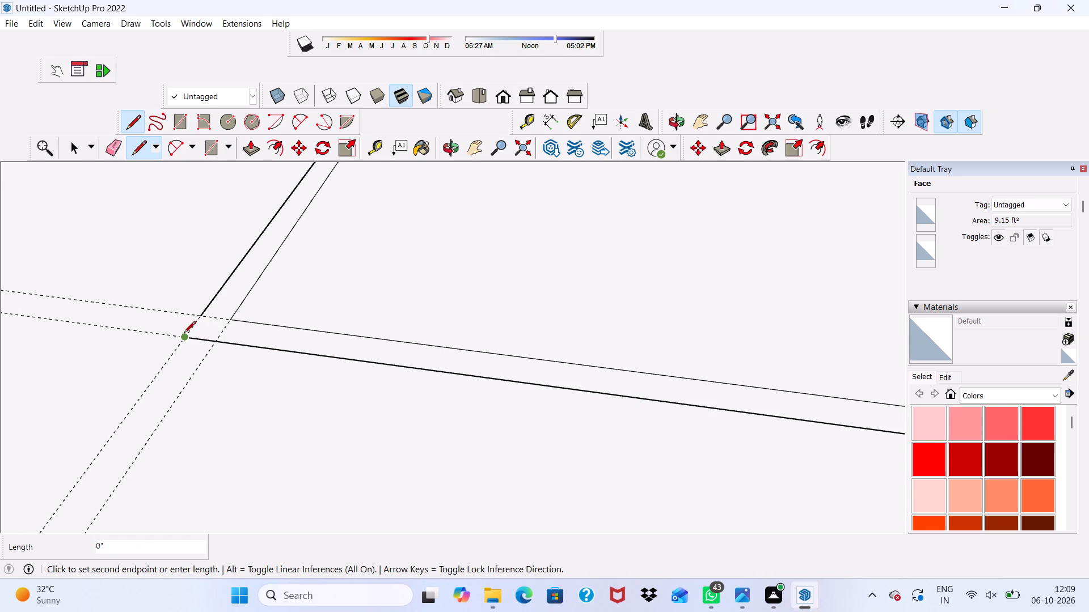
click(183, 339)
click(204, 320)
scroll(202, 320, down, 5)
scroll(277, 274, up, 1)
scroll(277, 308, down, 2)
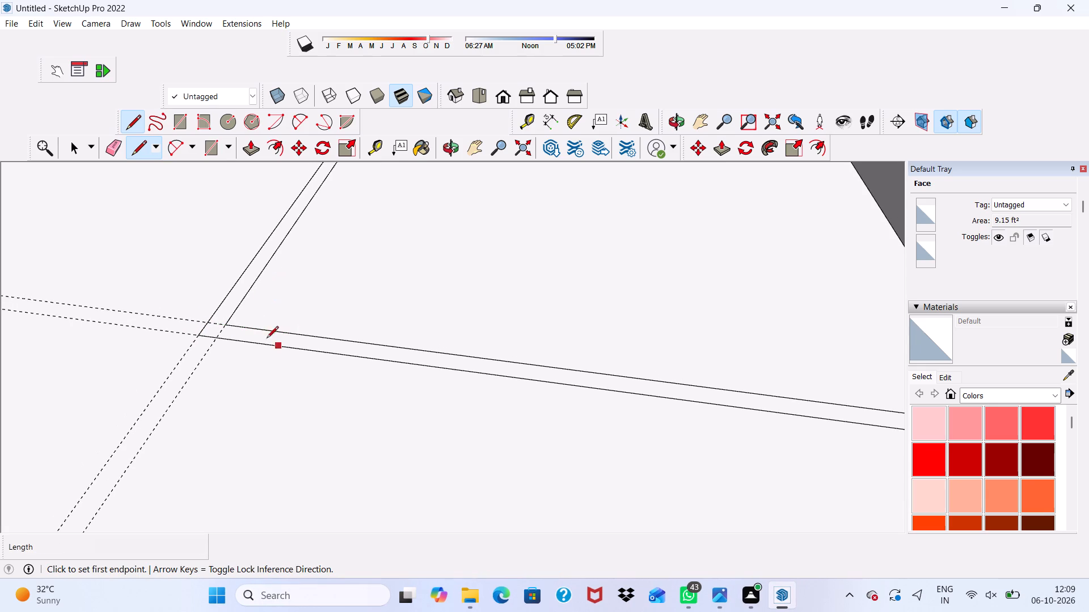
Erase the remaining construction guides around the L-shaped wall outline on the roof floor.
click(108, 138)
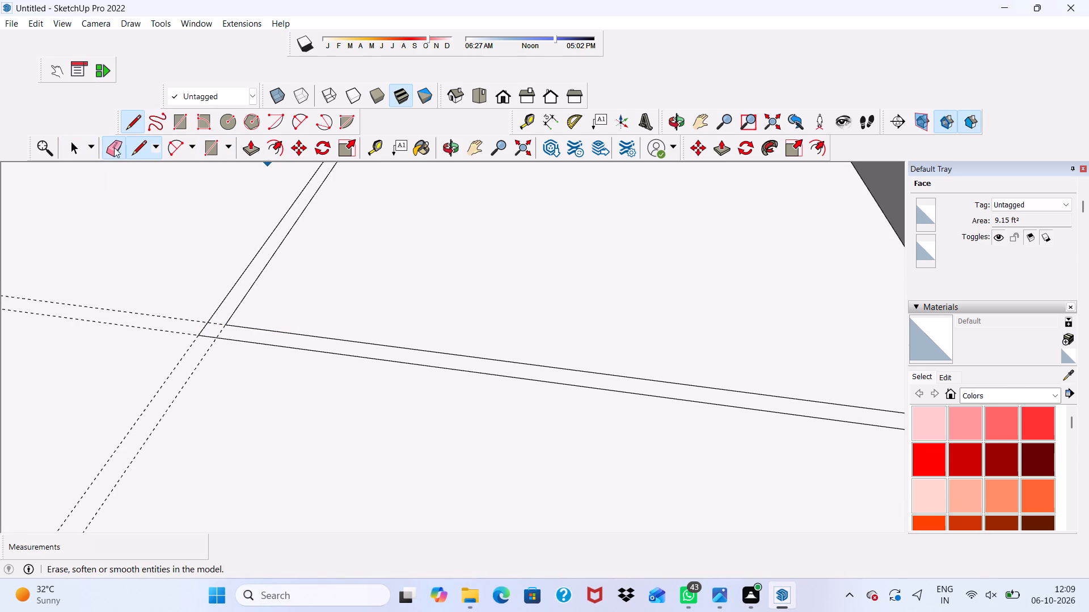
drag(137, 296, 170, 390)
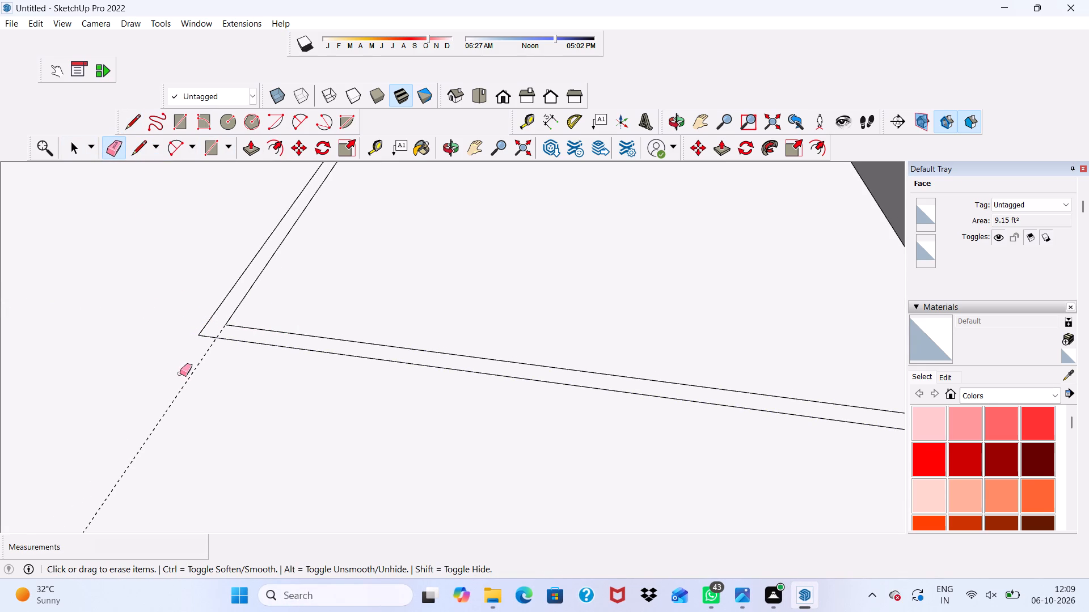
drag(179, 375, 200, 392)
scroll(109, 345, down, 4)
key(space)
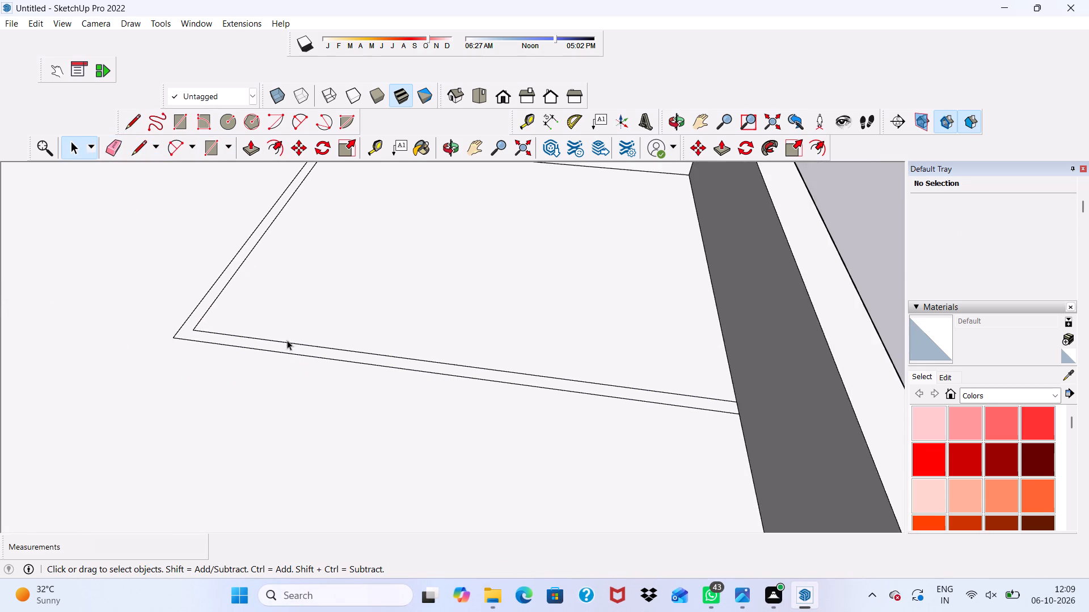
Push/Pull the L-shaped wall strip on the roof floor up 10'.
scroll(183, 308, up, 3)
click(250, 150)
scroll(258, 331, up, 4)
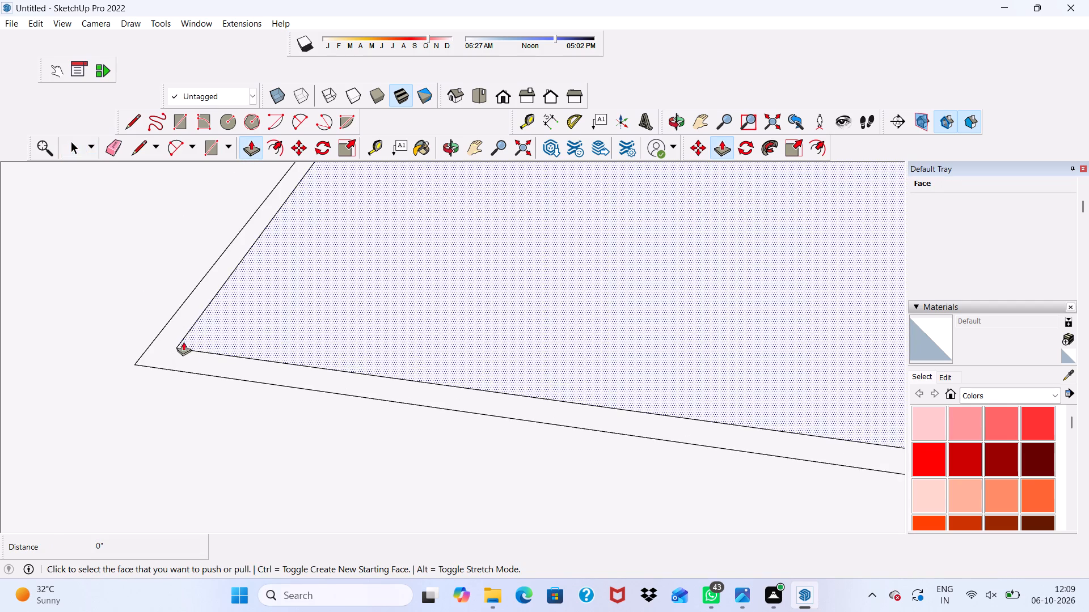
click(170, 352)
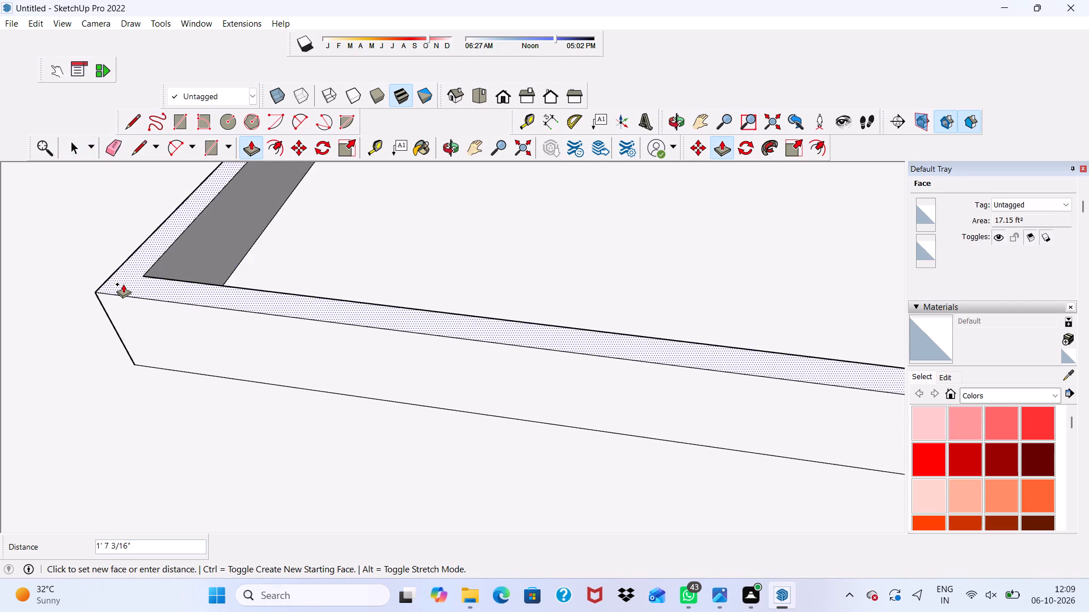
text(10)
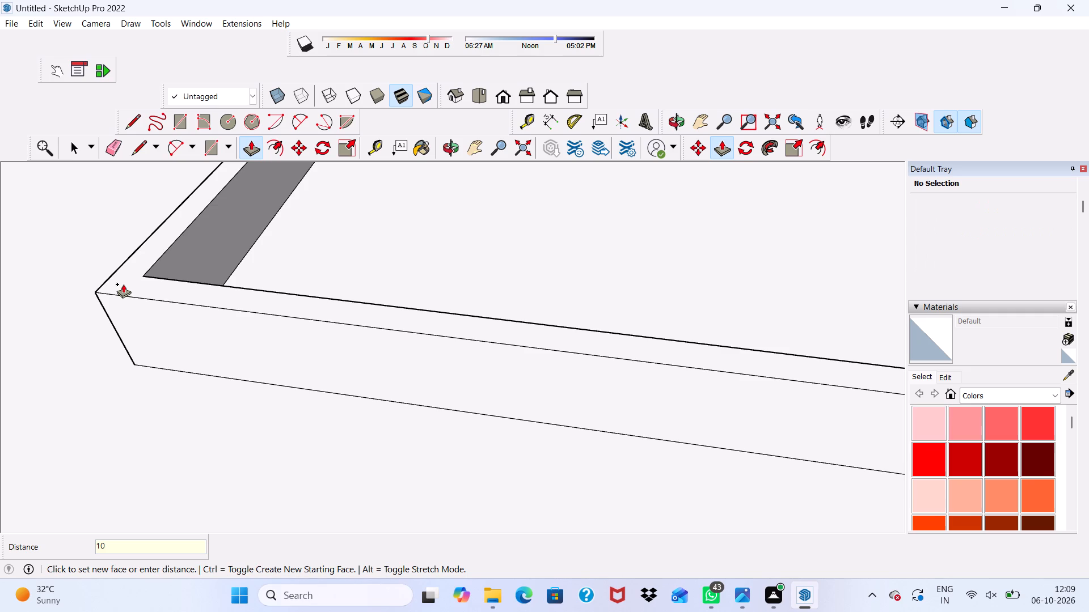
key(apostrophe)
key(Return)
Examine the raised rooftop room walls from several sides, including where they meet the front and side parapets.
scroll(123, 284, down, 4)
scroll(96, 351, up, 1)
scroll(105, 343, down, 1)
scroll(115, 347, up, 1)
scroll(122, 354, down, 12)
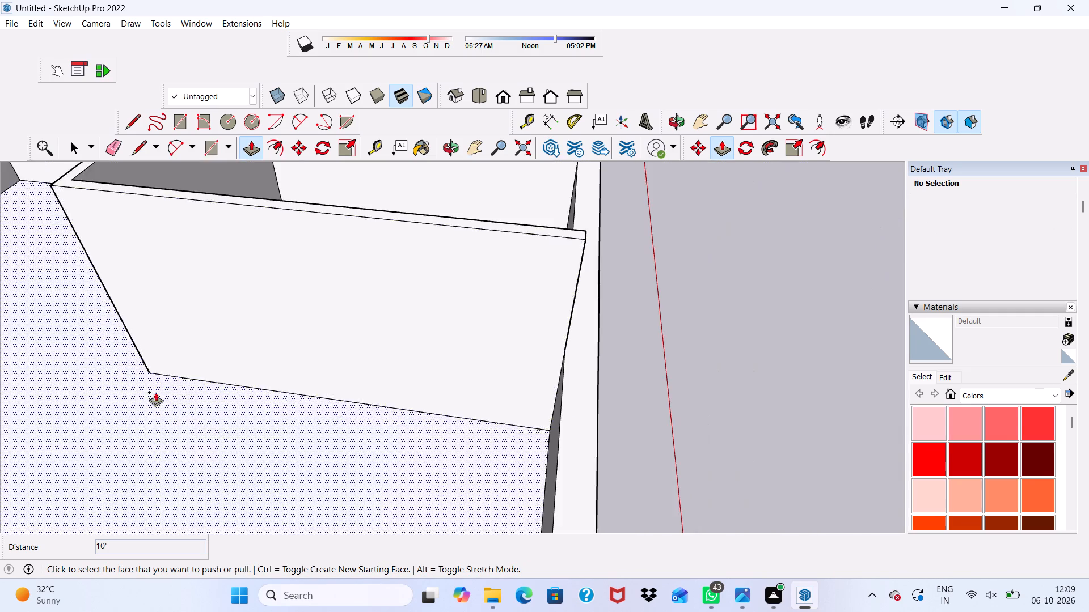
scroll(155, 392, down, 3)
scroll(385, 389, up, 1)
middle_drag(392, 388, 143, 261)
scroll(300, 201, up, 4)
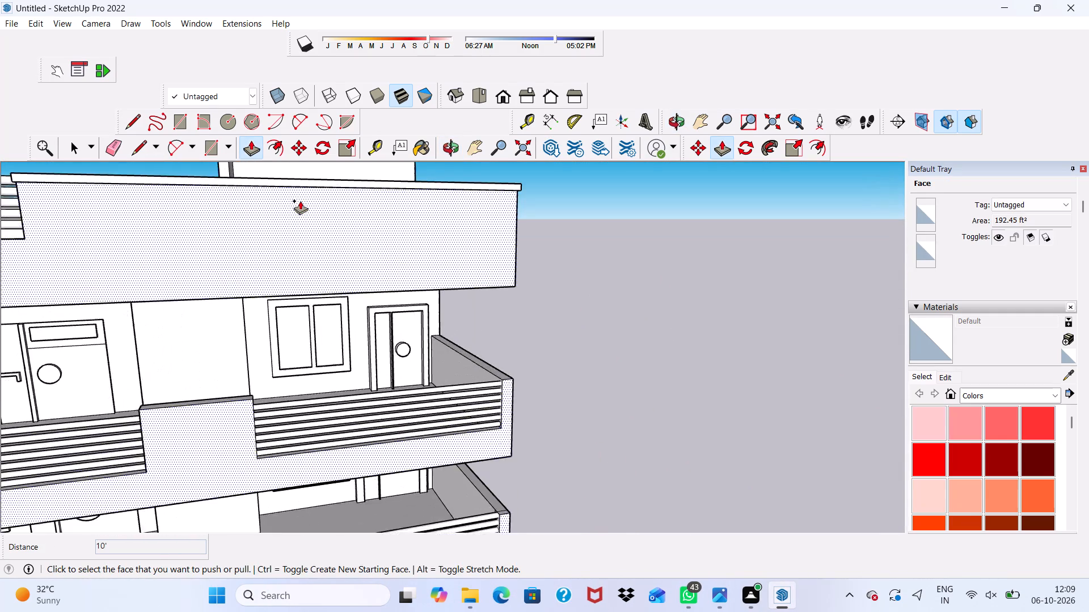
scroll(301, 203, down, 1)
middle_drag(314, 203, 141, 322)
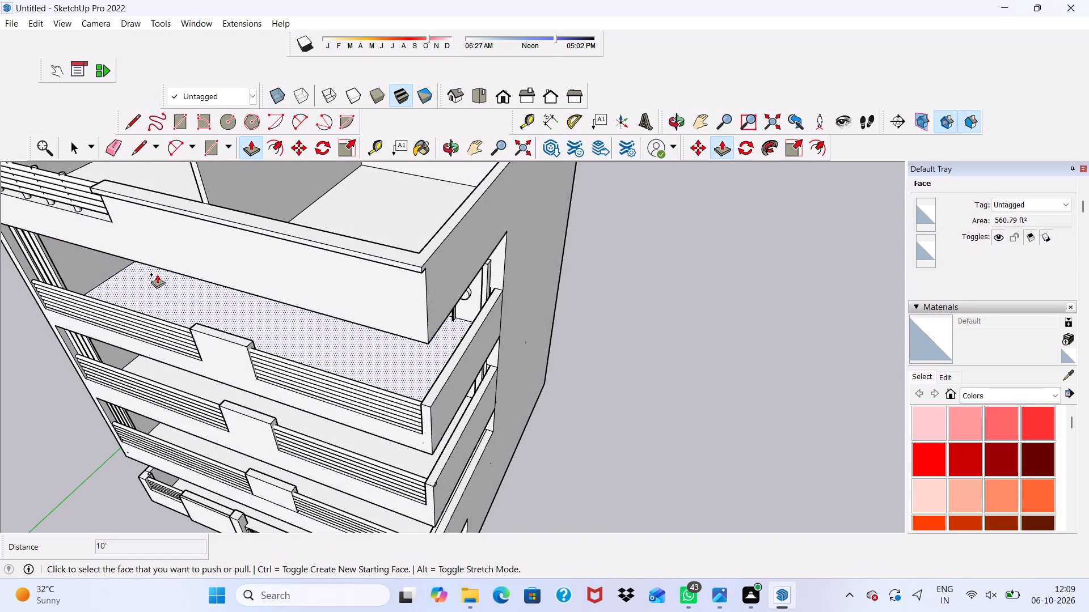
scroll(223, 224, down, 4)
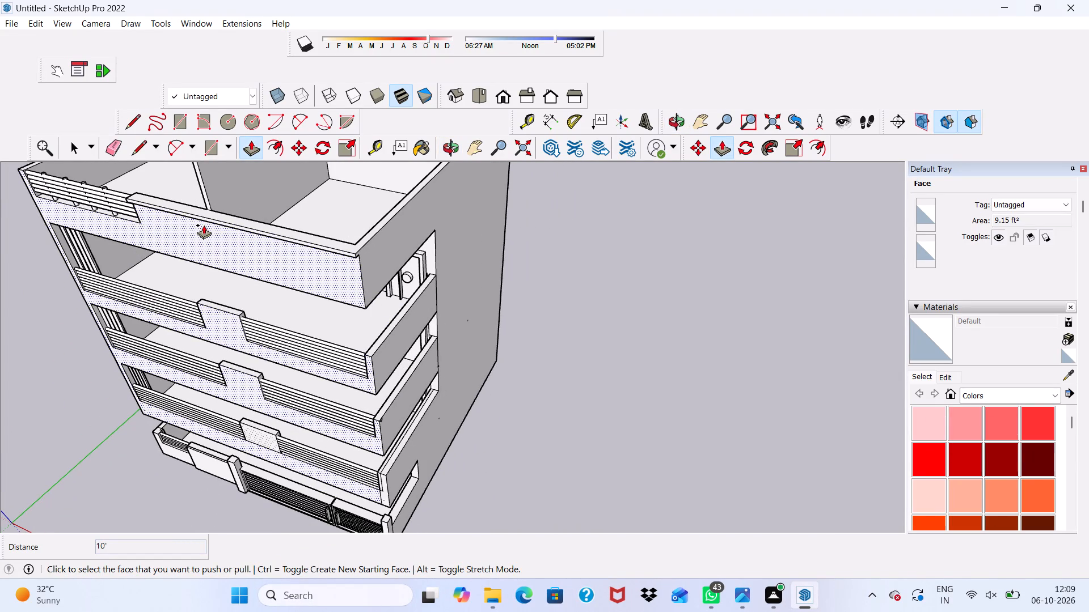
scroll(197, 232, up, 5)
scroll(197, 232, down, 4)
scroll(196, 244, up, 1)
scroll(198, 248, down, 2)
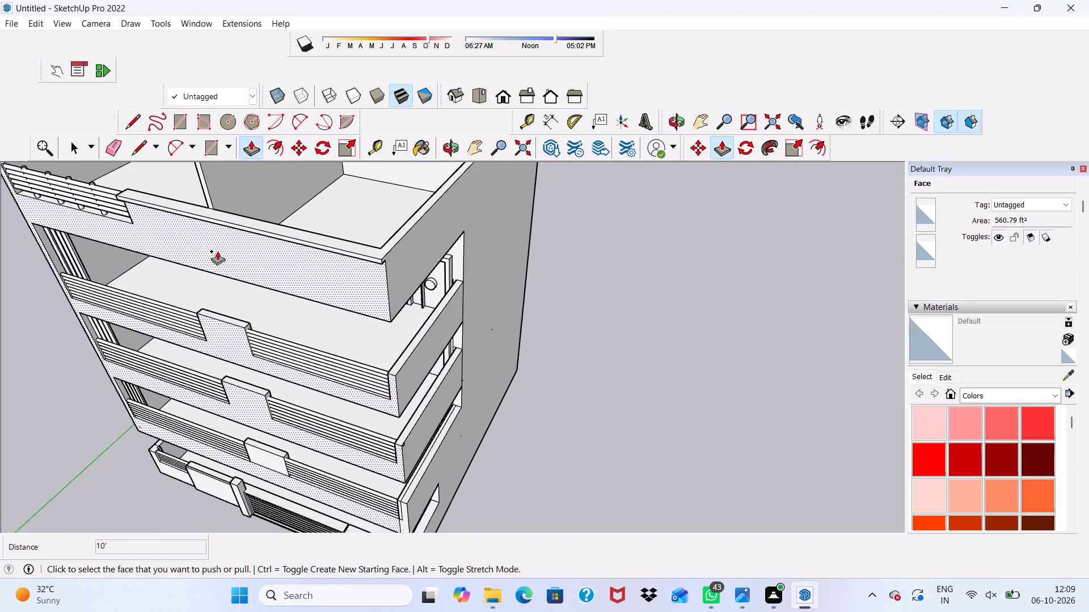
scroll(217, 251, down, 12)
middle_drag(266, 233, 495, 189)
middle_click(496, 188)
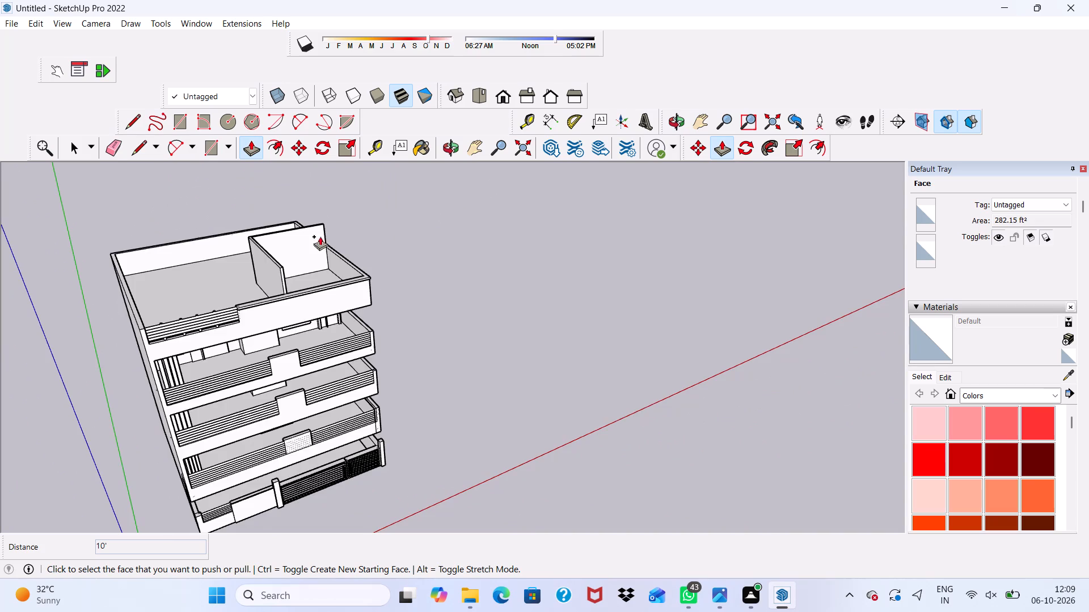
scroll(278, 235, up, 5)
middle_drag(372, 250, 138, 240)
middle_click(138, 240)
scroll(387, 273, up, 4)
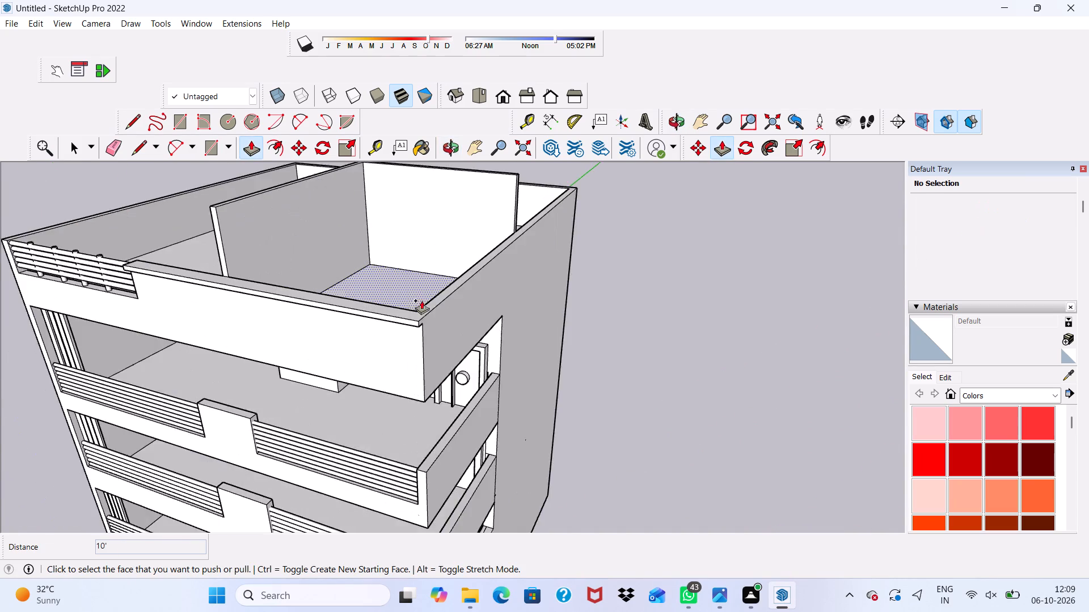
Draw a line about 9 1/2" long across the parapet top from its inner front corner to the side parapet's outer edge.
scroll(421, 300, up, 8)
scroll(367, 321, down, 2)
key(space)
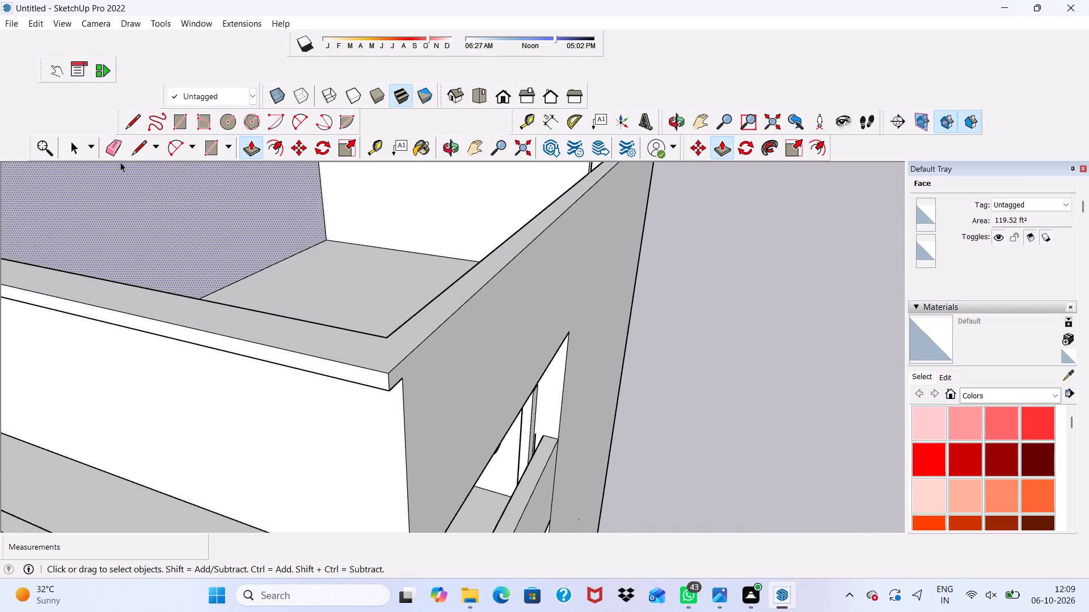
click(138, 115)
scroll(330, 297, up, 2)
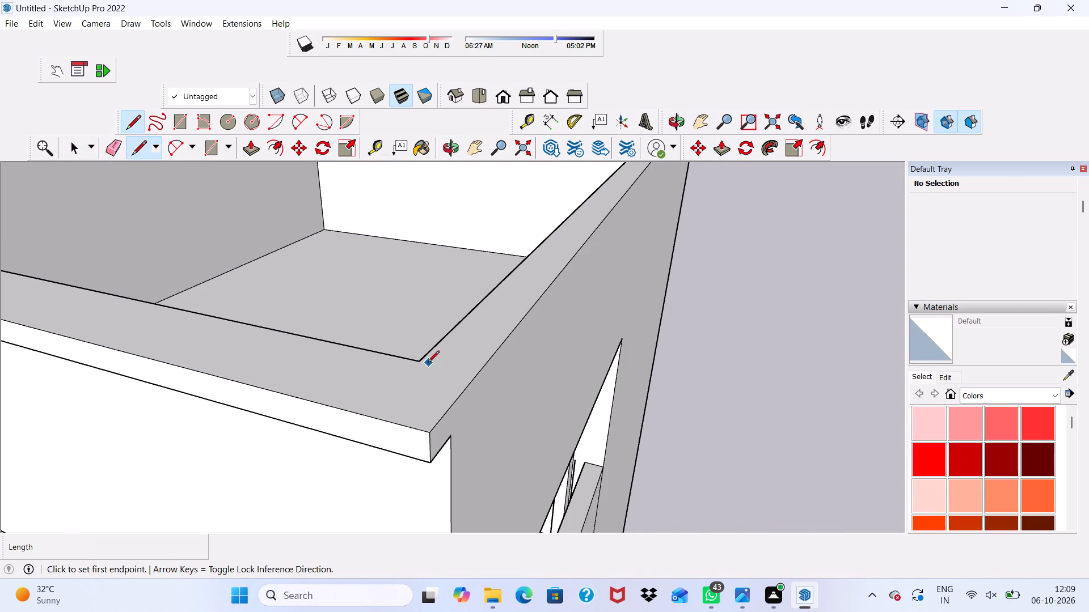
click(415, 365)
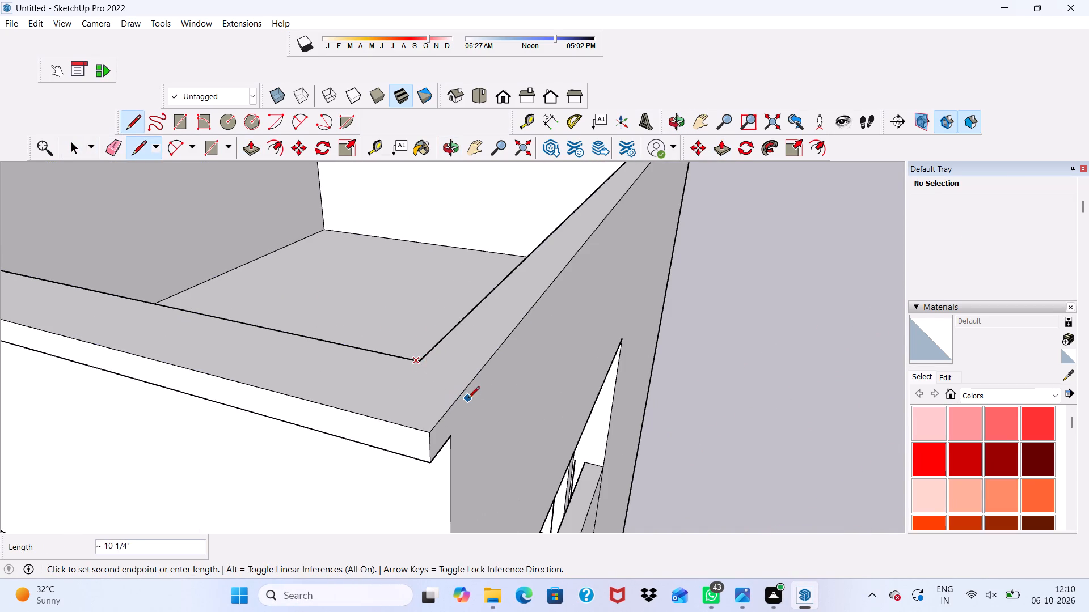
click(475, 376)
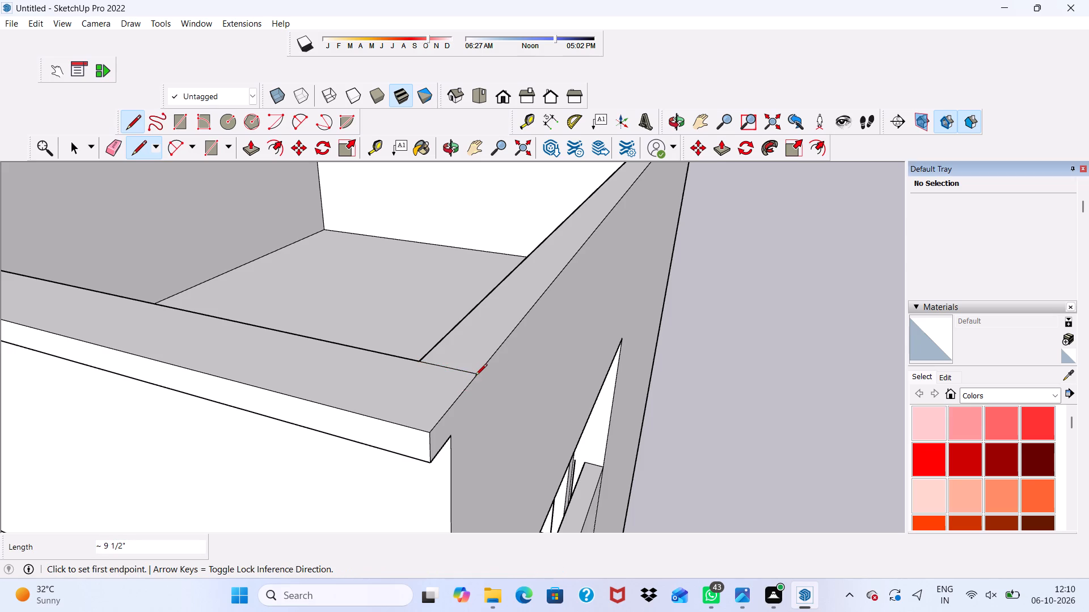
scroll(374, 356, down, 1)
scroll(374, 358, up, 1)
scroll(374, 360, down, 1)
key(space)
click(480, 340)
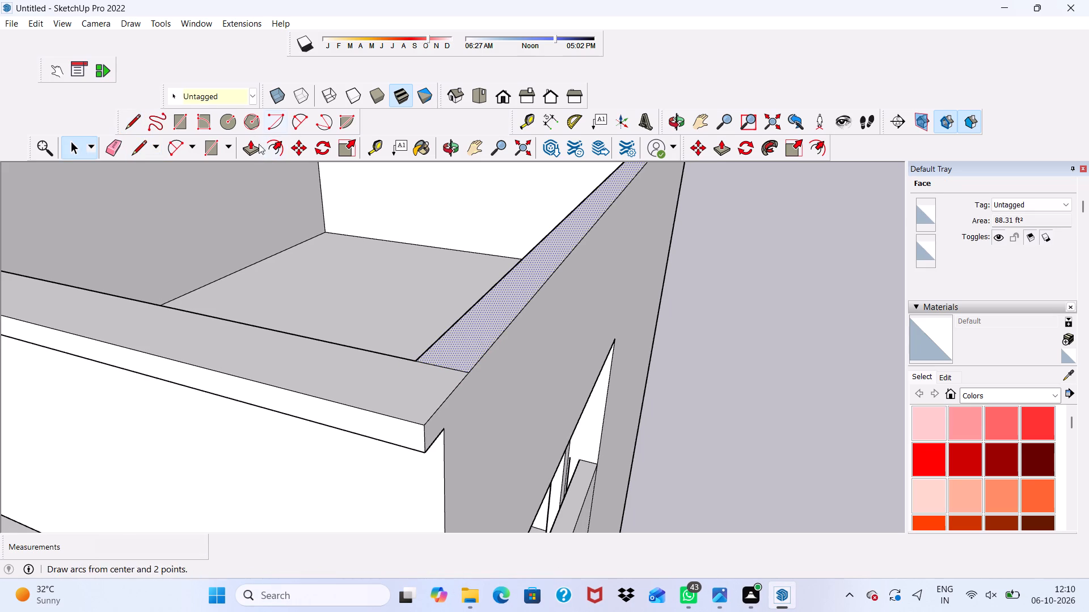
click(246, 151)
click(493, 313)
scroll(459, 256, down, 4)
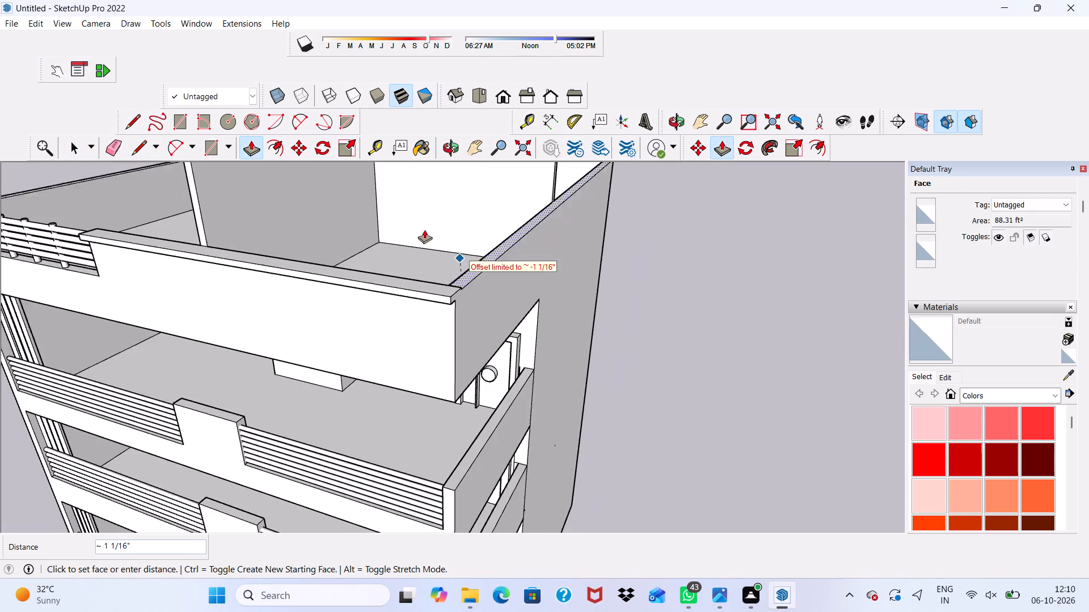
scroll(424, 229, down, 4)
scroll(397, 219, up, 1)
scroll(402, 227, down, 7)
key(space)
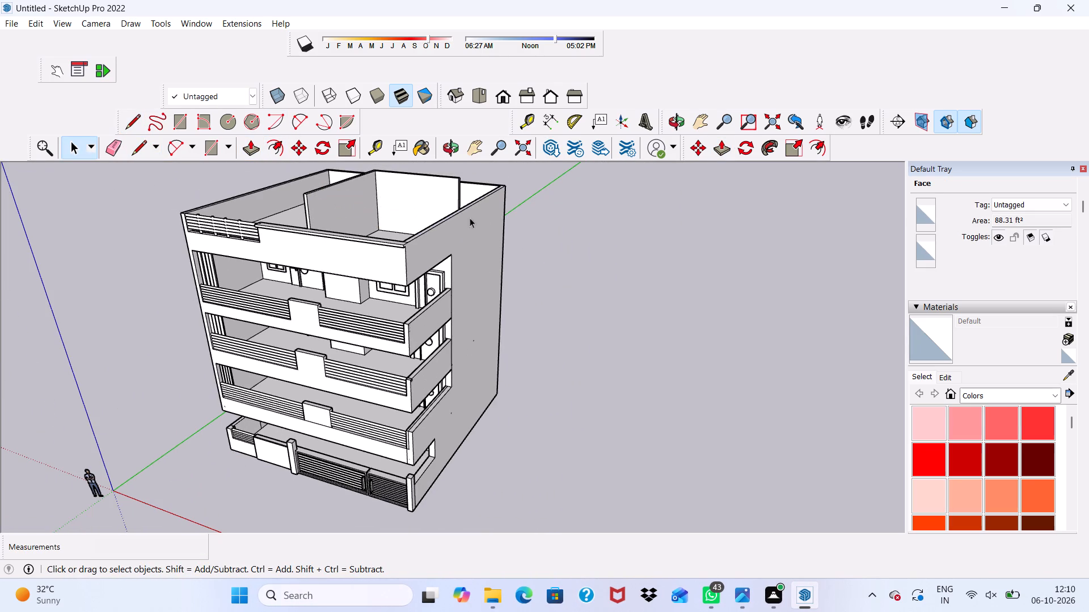
Draw a line across the side parapet's top where the rooftop room wall's outer face meets it.
scroll(461, 210, down, 4)
middle_drag(468, 206, 250, 270)
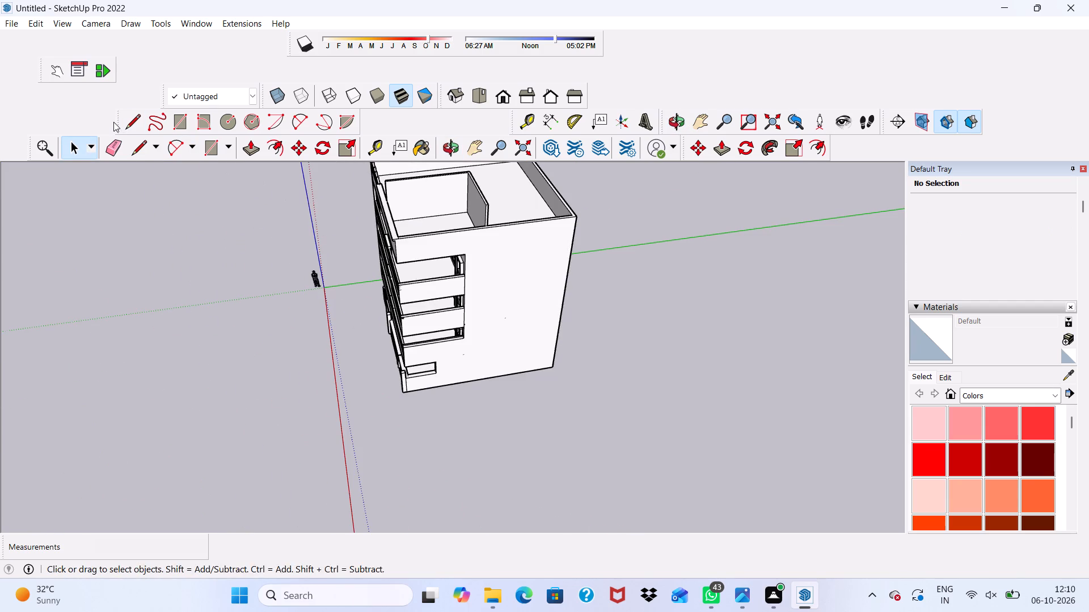
click(136, 121)
scroll(634, 228, up, 7)
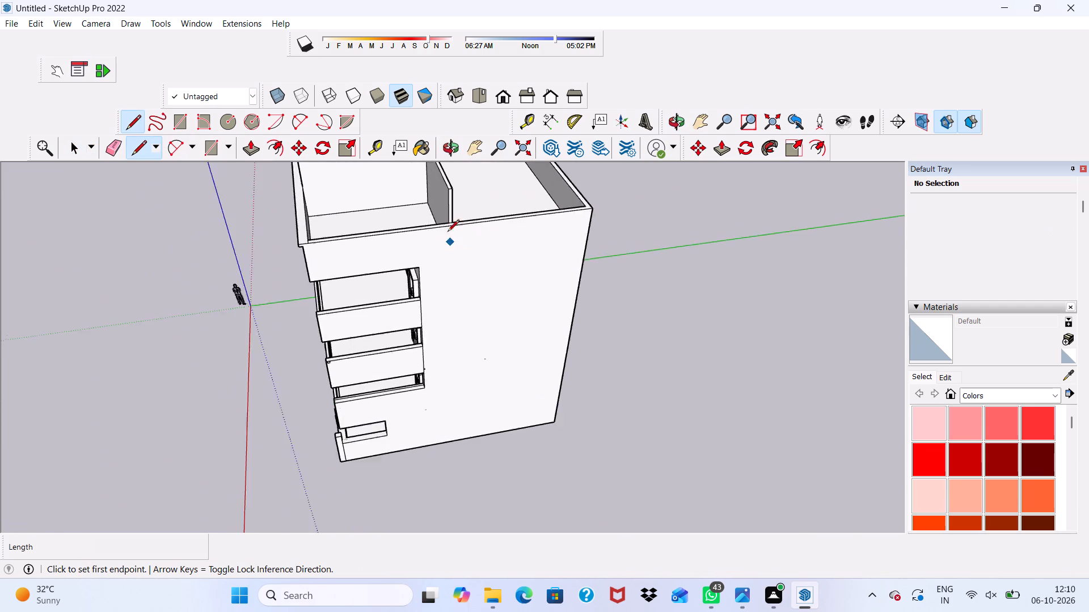
scroll(448, 232, up, 14)
click(471, 230)
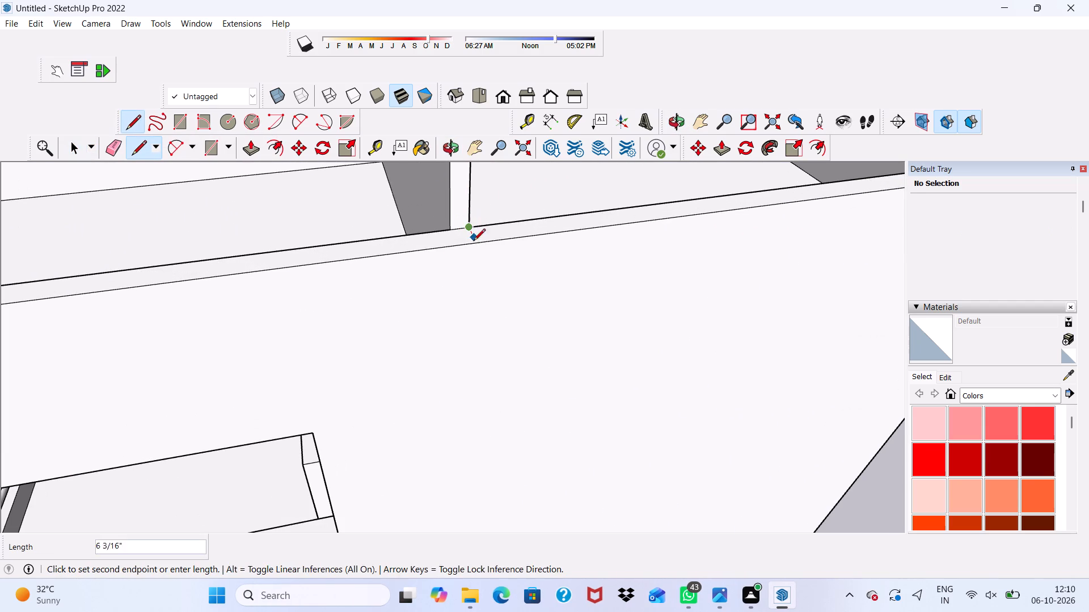
click(475, 245)
key(space)
Push/Pull the side parapet's top strip alongside the rooftop room up 5', level with the room walls.
click(411, 239)
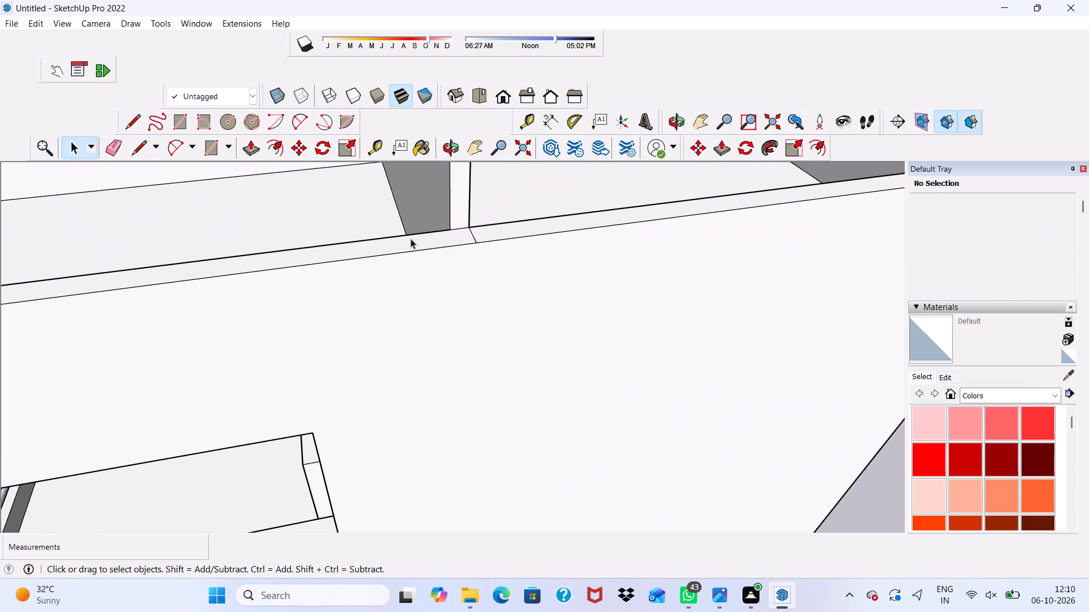
click(248, 144)
click(258, 258)
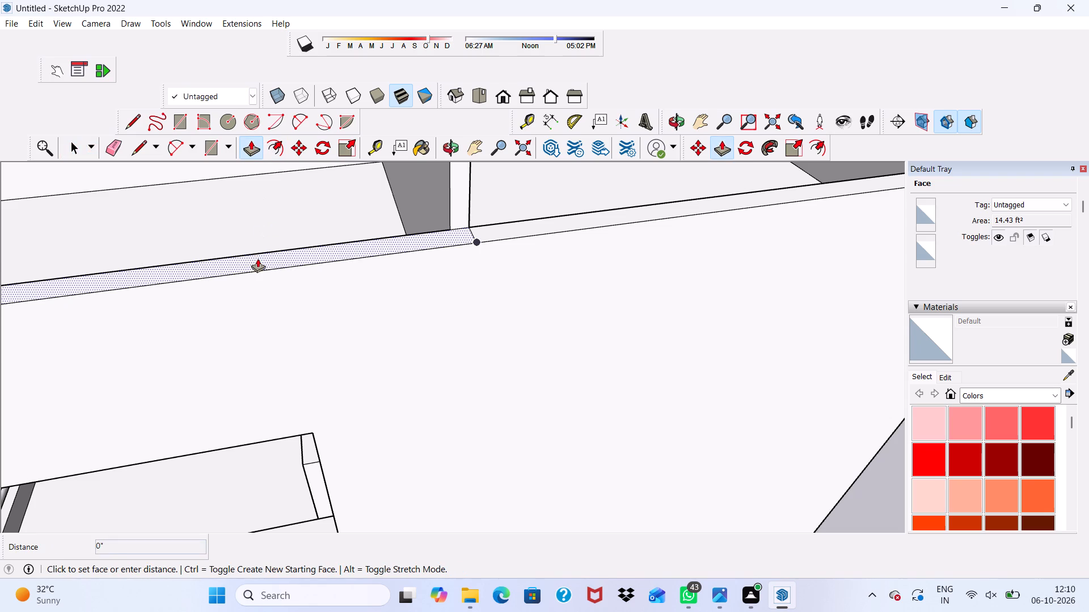
scroll(250, 227, down, 20)
scroll(250, 227, down, 2)
scroll(317, 186, up, 4)
scroll(317, 172, down, 2)
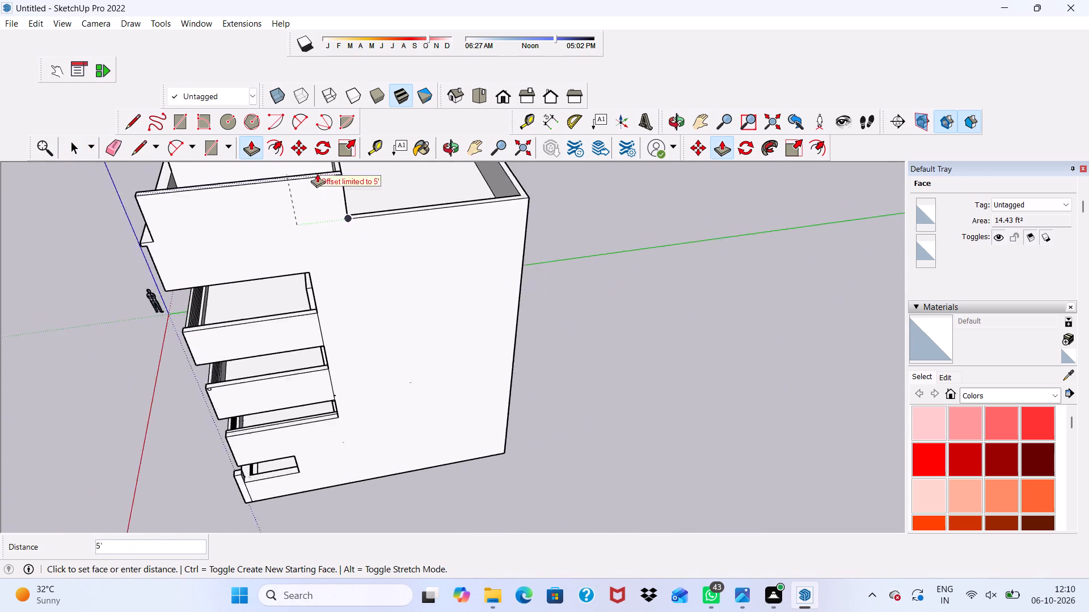
scroll(317, 173, down, 2)
scroll(319, 184, up, 1)
scroll(320, 185, down, 4)
scroll(318, 155, up, 12)
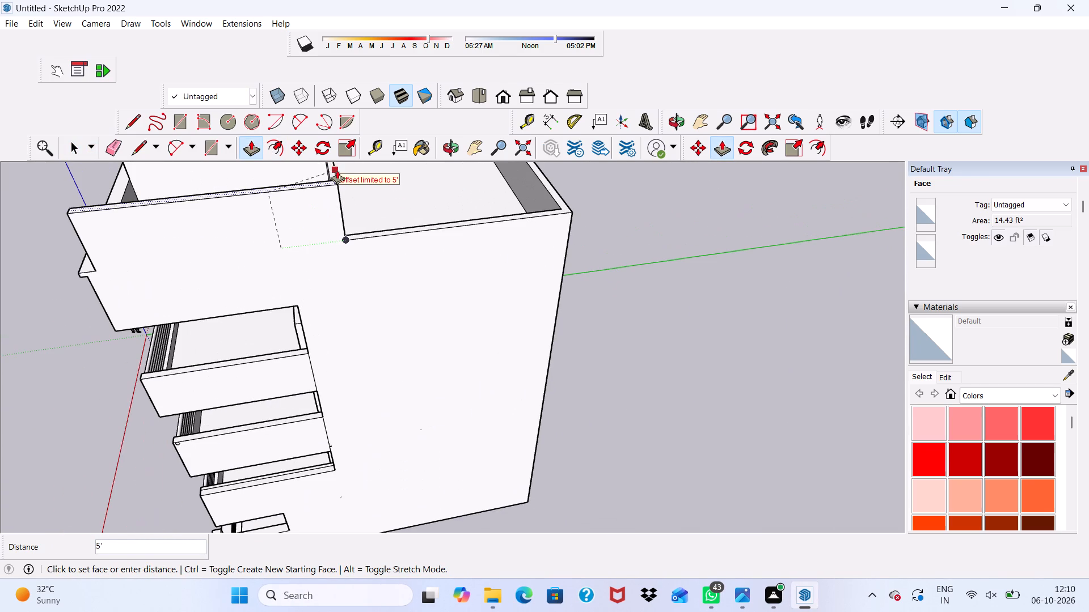
click(337, 170)
Examine the rooftop room and its raised side wall from the front, the side and above.
scroll(323, 195, down, 3)
middle_drag(324, 203, 535, 160)
scroll(394, 213, up, 4)
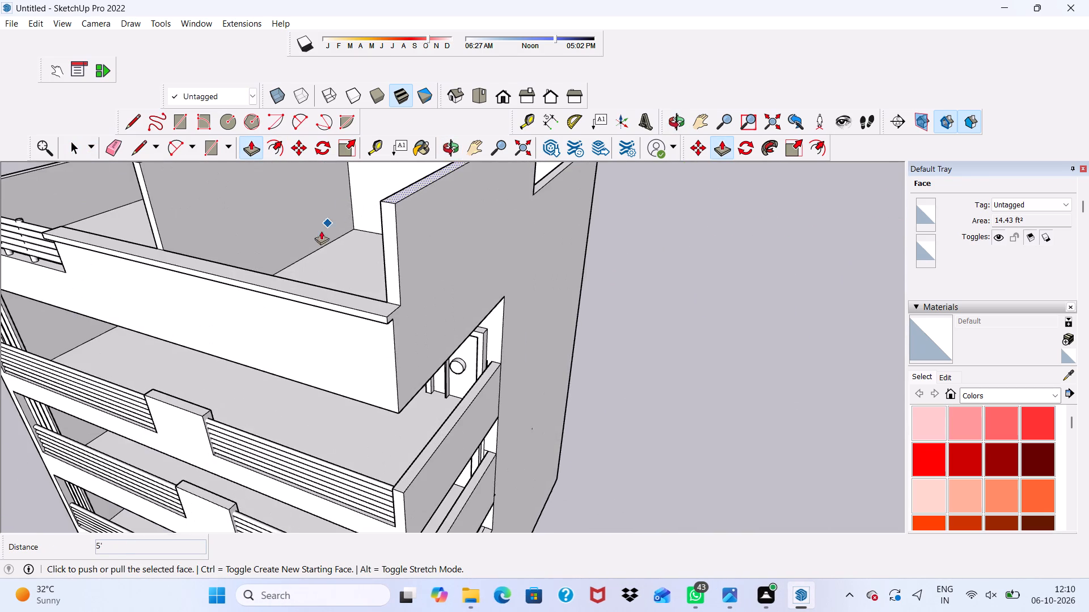
middle_drag(303, 249, 428, 250)
scroll(163, 252, down, 11)
middle_drag(327, 284, 140, 278)
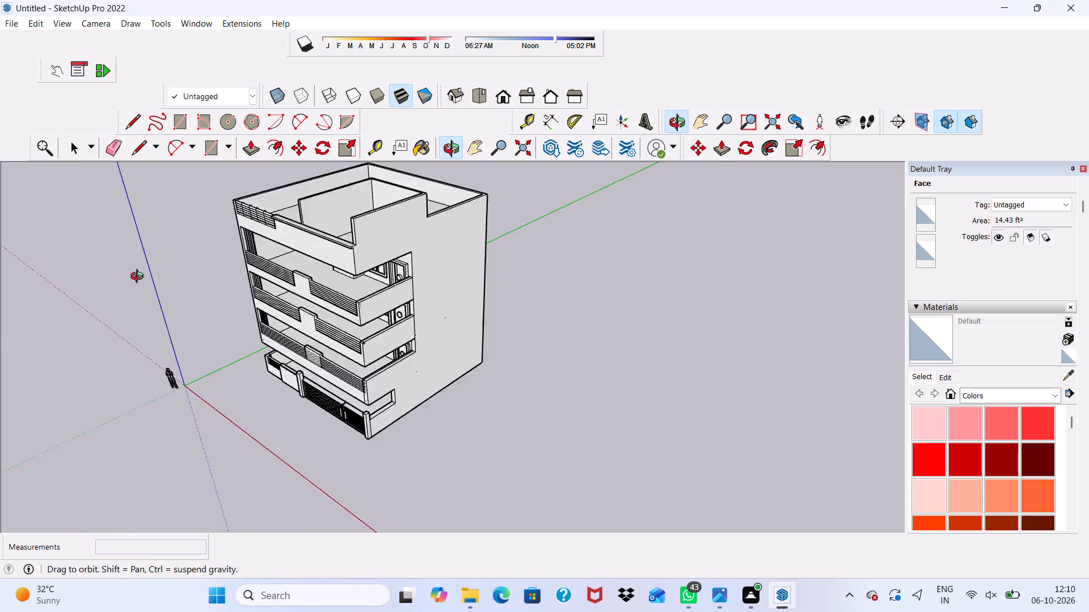
middle_drag(140, 278, 335, 245)
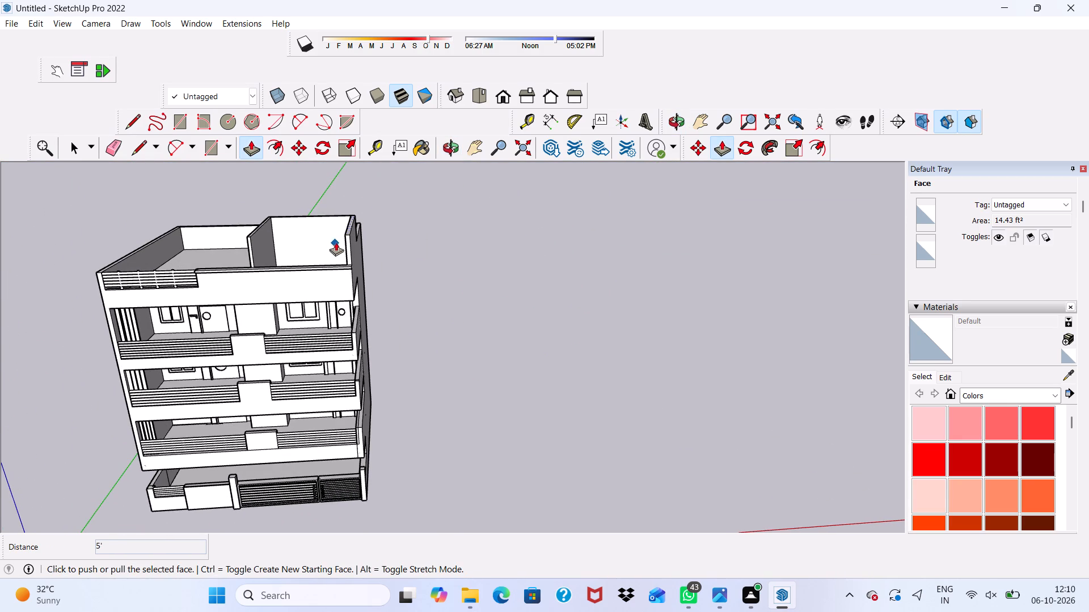
key(space)
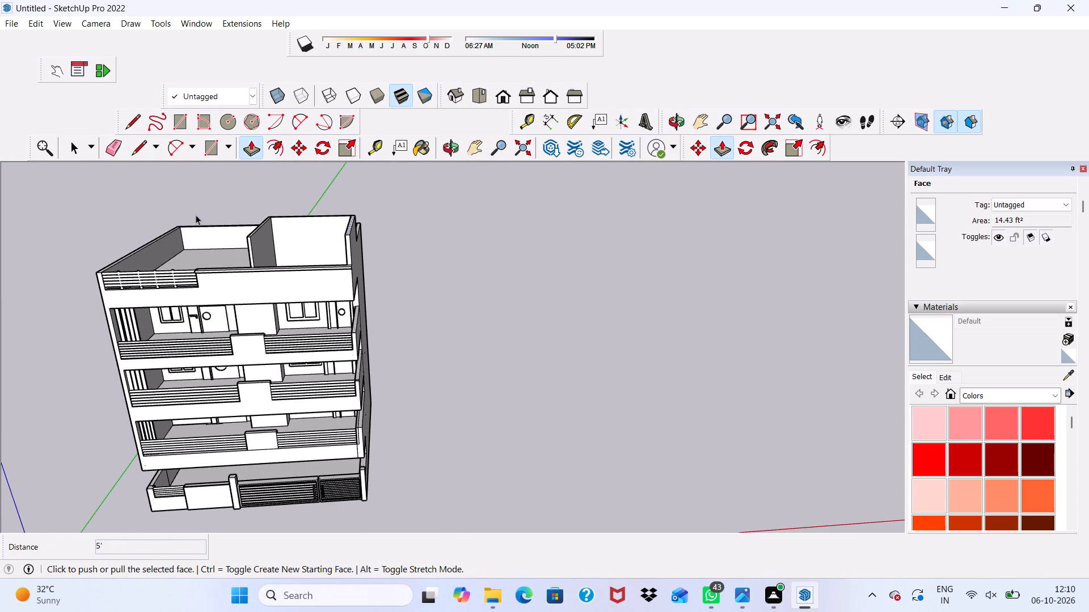
scroll(196, 215, down, 6)
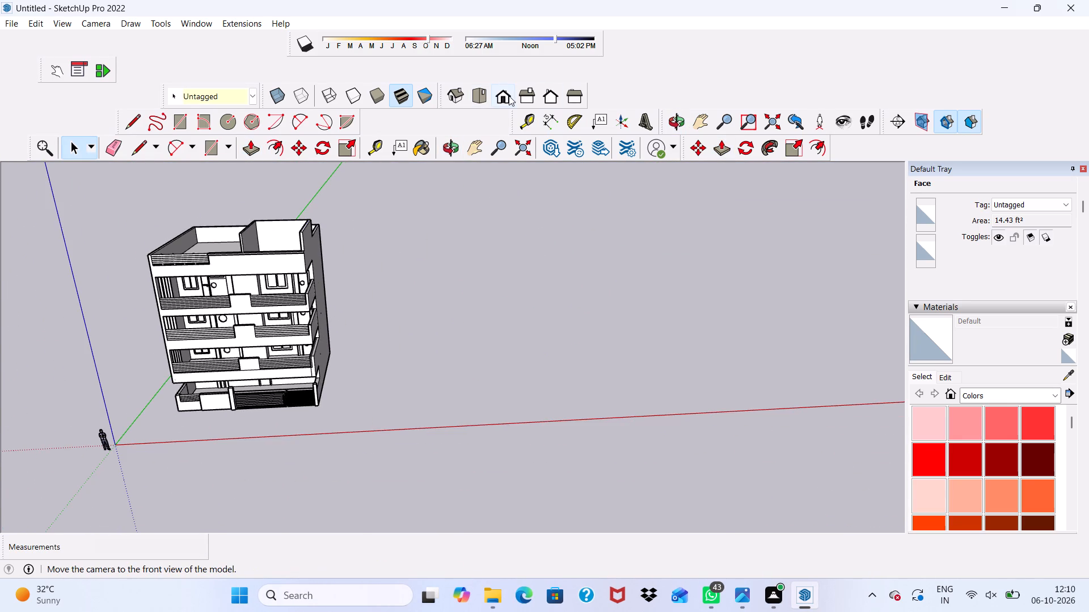
click(509, 96)
scroll(395, 252, down, 1)
scroll(474, 258, up, 5)
middle_drag(476, 257, 418, 301)
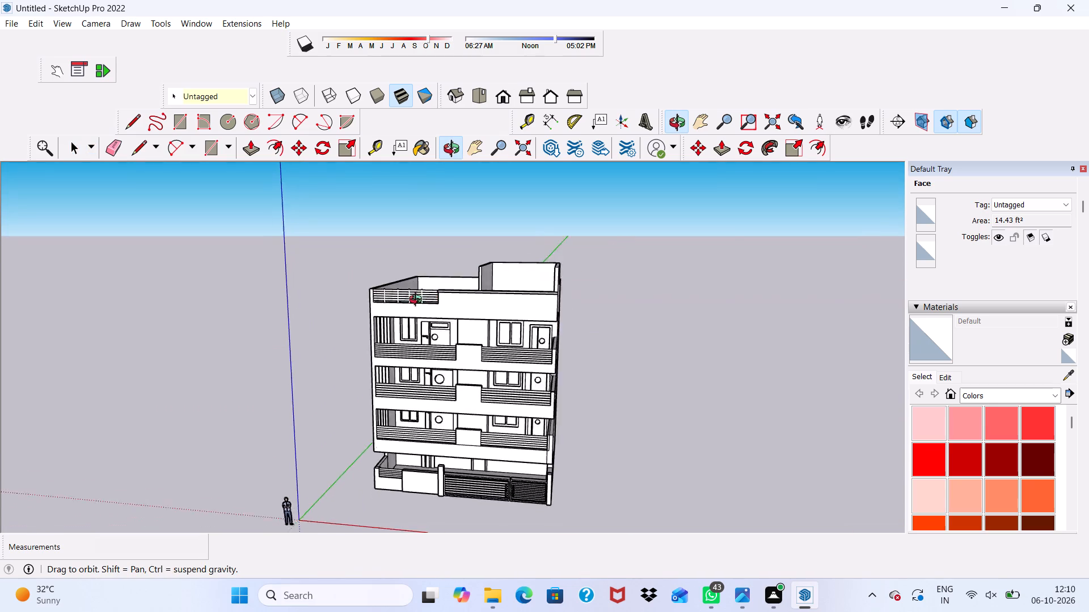
middle_drag(418, 301, 438, 318)
scroll(522, 293, up, 3)
scroll(441, 264, up, 3)
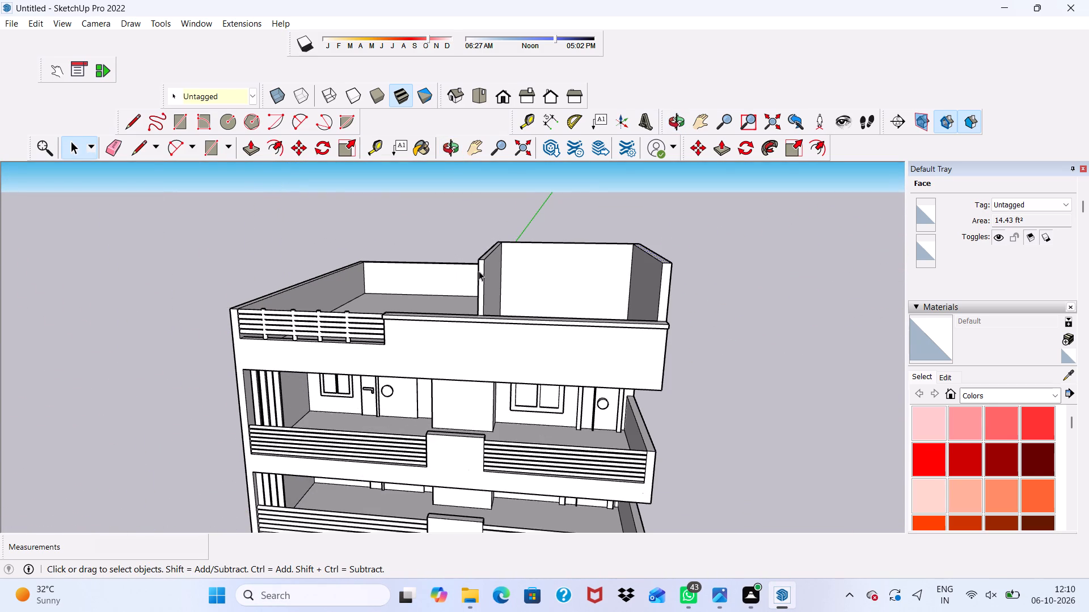
scroll(506, 254, down, 1)
middle_drag(506, 254, 491, 347)
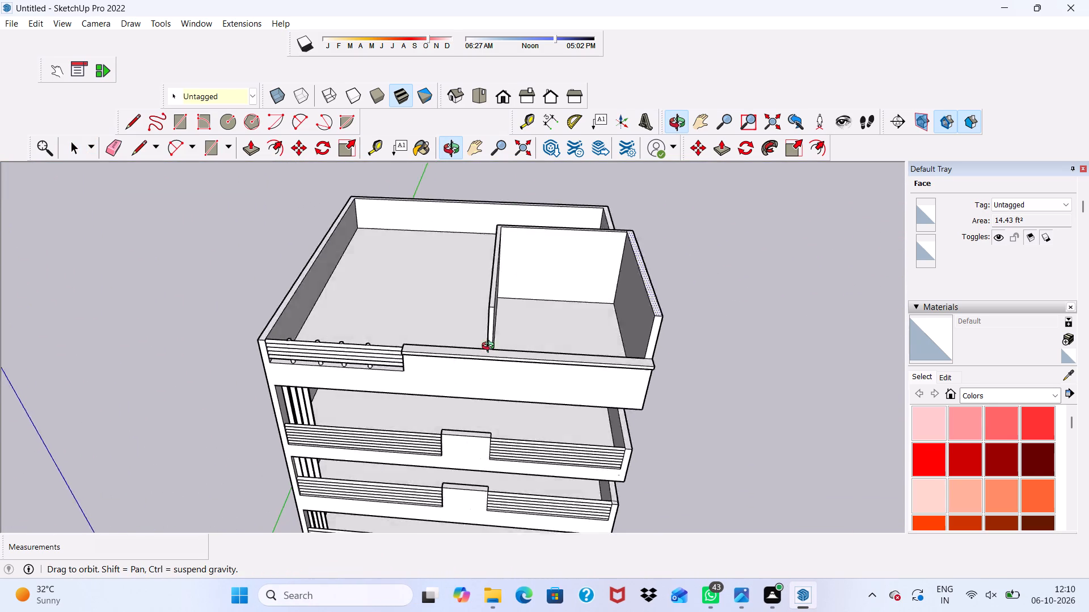
middle_drag(491, 347, 473, 346)
scroll(355, 234, up, 1)
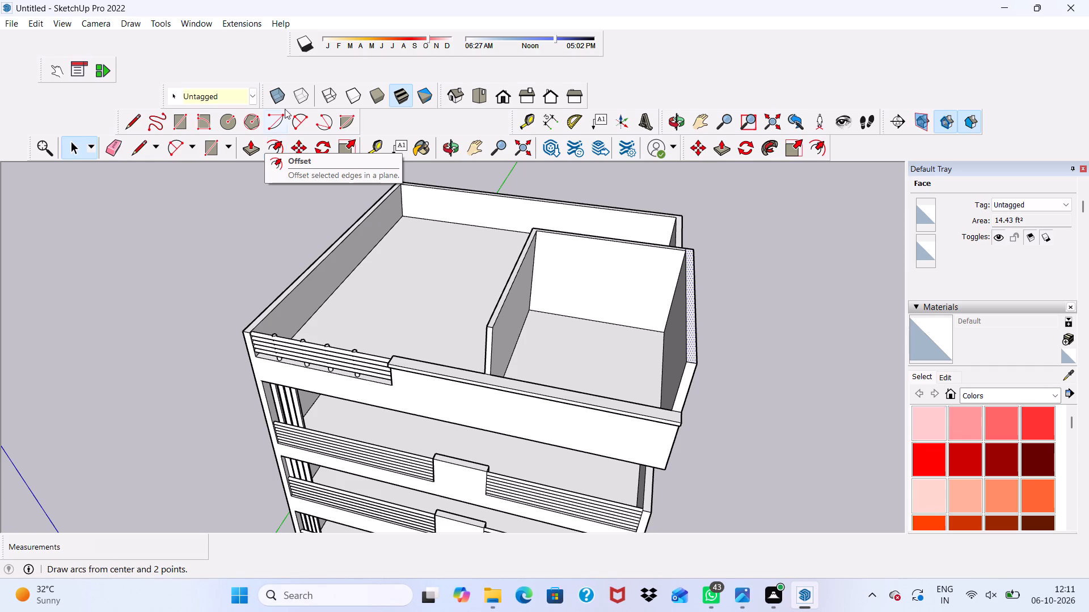
scroll(0, 67, down, 4)
scroll(437, 276, down, 2)
middle_drag(517, 309, 459, 177)
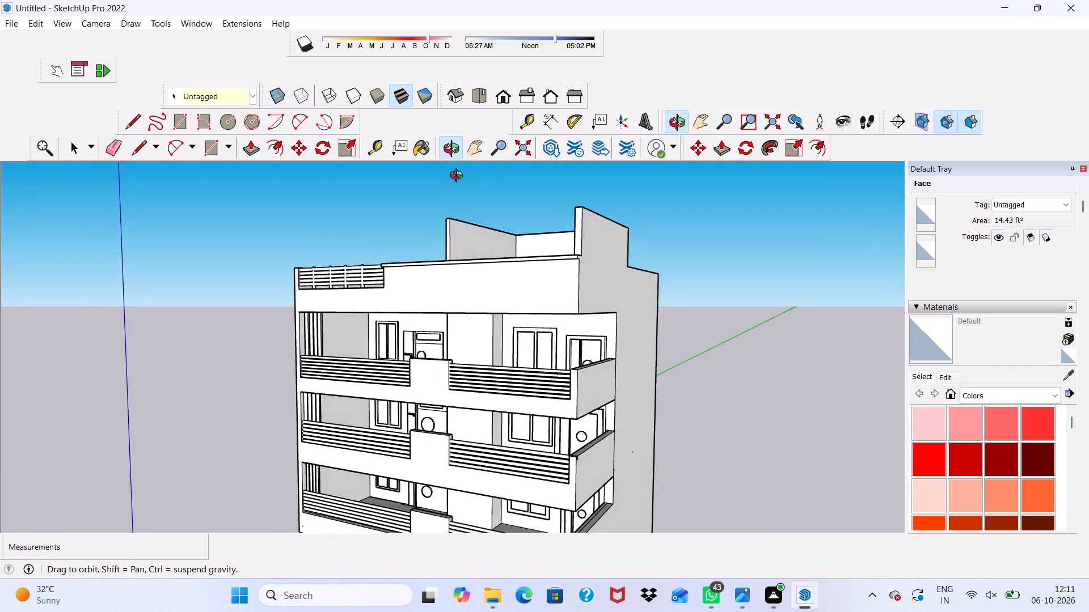
middle_drag(459, 177, 407, 203)
scroll(405, 258, up, 5)
scroll(437, 241, down, 1)
middle_drag(437, 241, 395, 375)
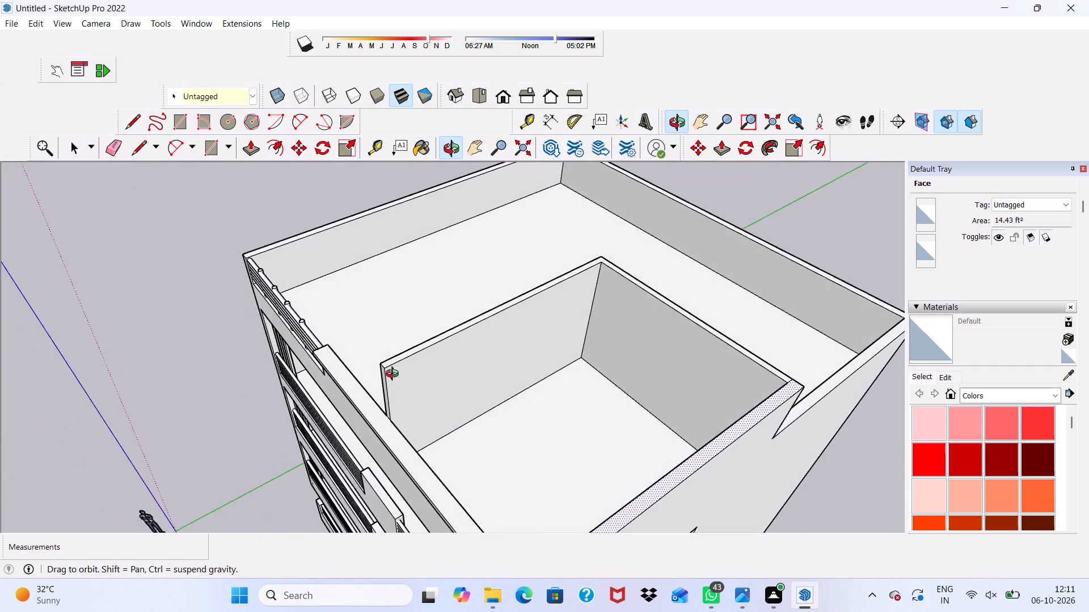
middle_drag(395, 375, 411, 368)
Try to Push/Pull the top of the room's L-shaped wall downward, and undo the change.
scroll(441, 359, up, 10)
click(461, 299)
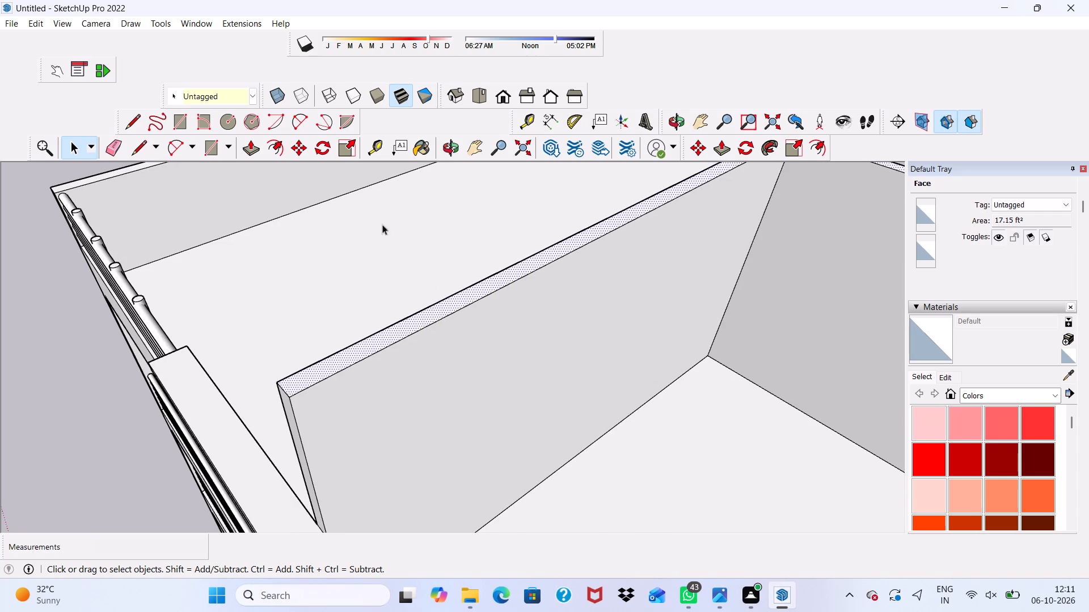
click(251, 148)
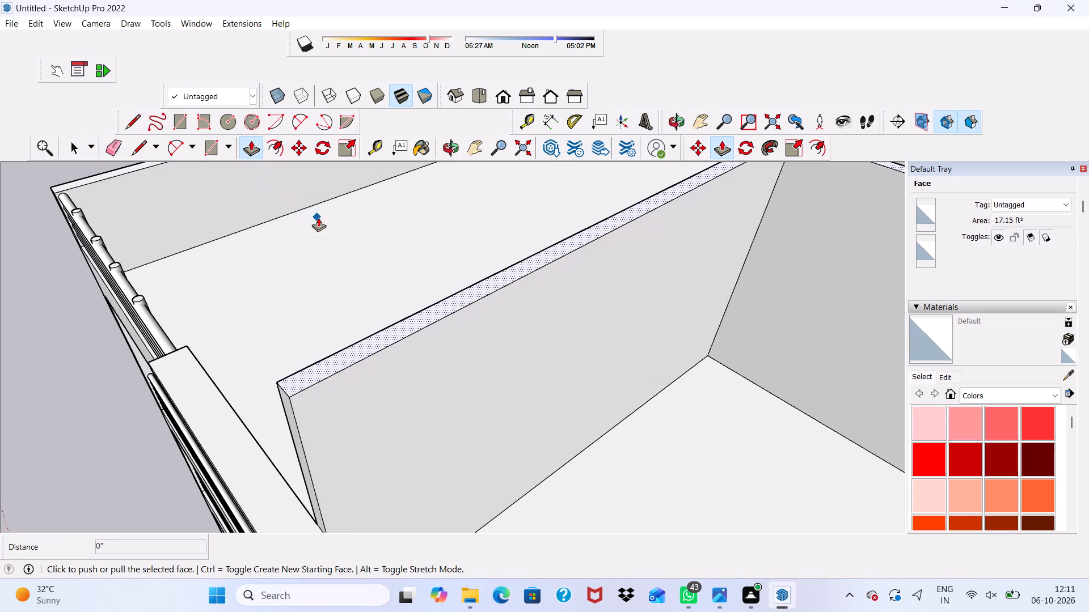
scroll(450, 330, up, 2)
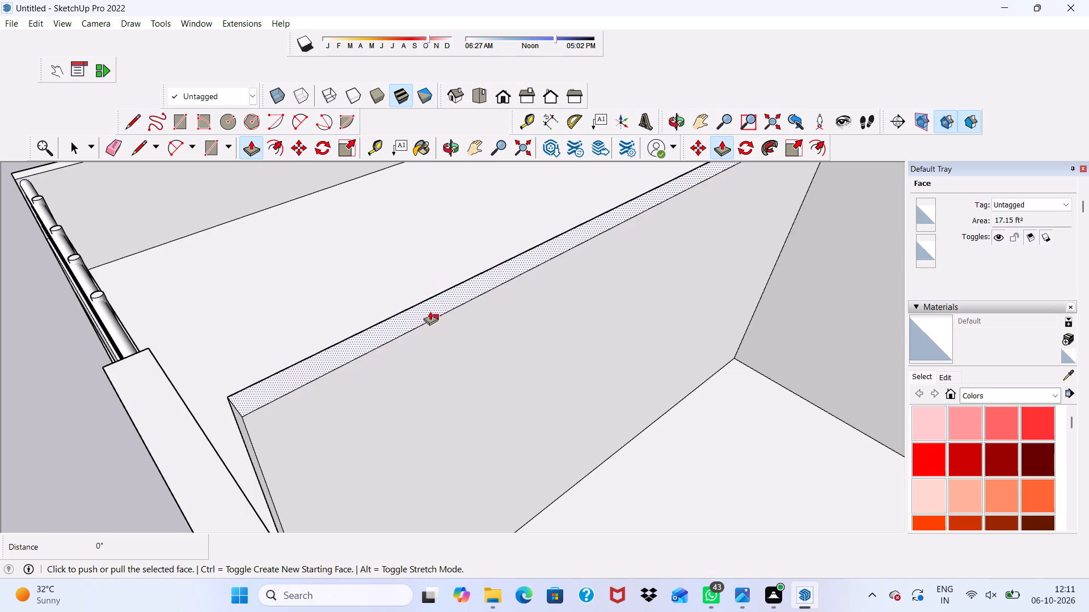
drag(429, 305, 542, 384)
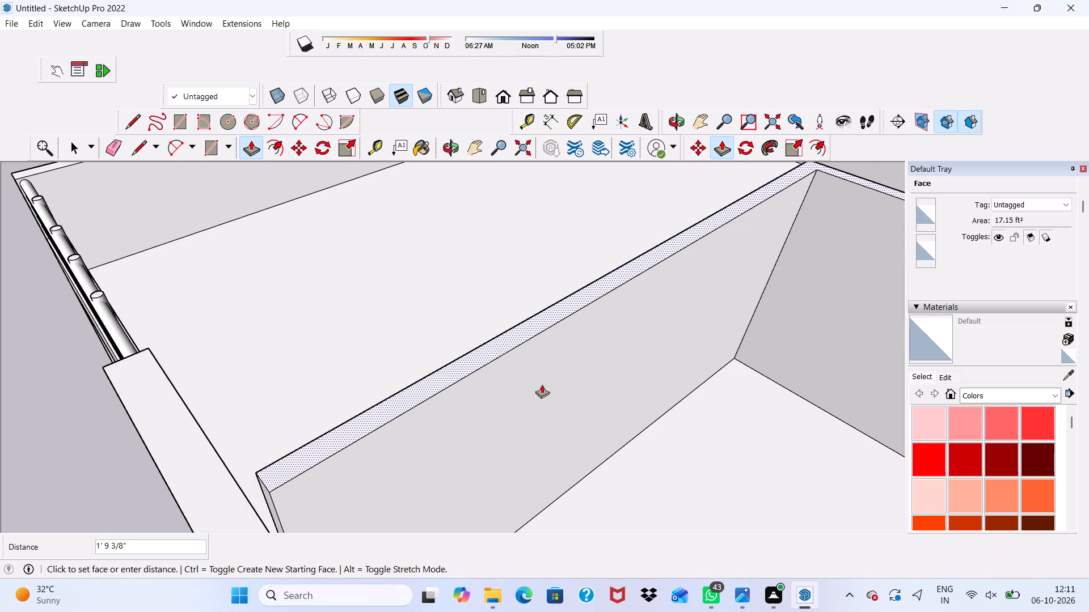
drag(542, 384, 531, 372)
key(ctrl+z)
Push/Pull the open roof floor outside the rooftop room up about 1' 5 13/16".
scroll(395, 341, up, 1)
scroll(389, 345, down, 1)
scroll(385, 347, up, 1)
scroll(382, 349, down, 4)
drag(377, 354, 334, 335)
Draw a 6" line across the L-shaped wall's top from its inner back corner to the outer edge, separating the two wall legs.
scroll(334, 335, down, 7)
scroll(639, 369, up, 1)
scroll(647, 378, down, 2)
middle_drag(647, 380, 611, 340)
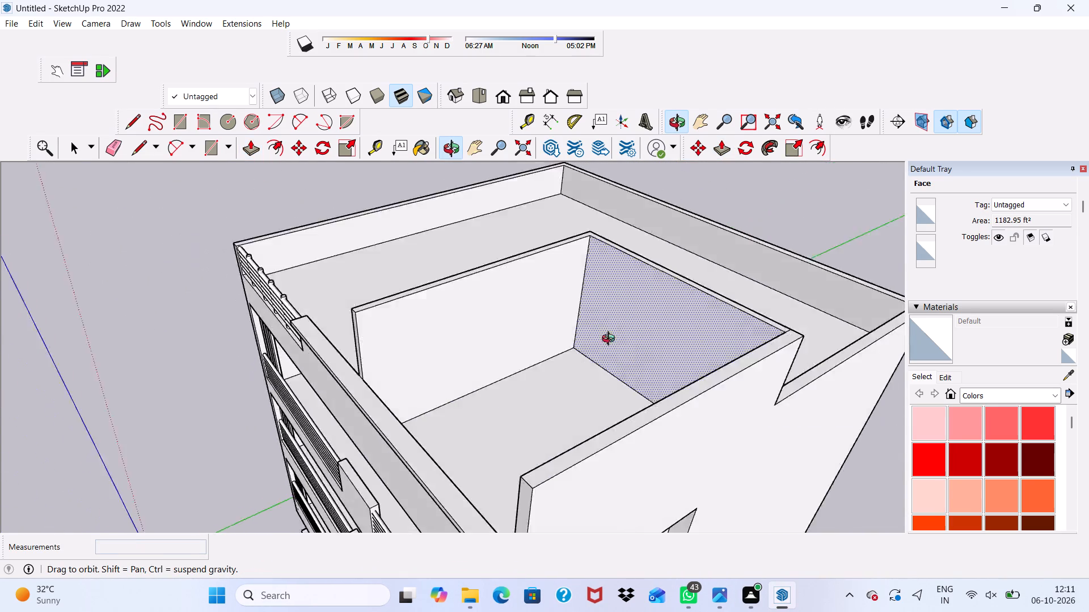
middle_drag(611, 340, 534, 292)
scroll(499, 284, up, 4)
middle_drag(472, 277, 458, 399)
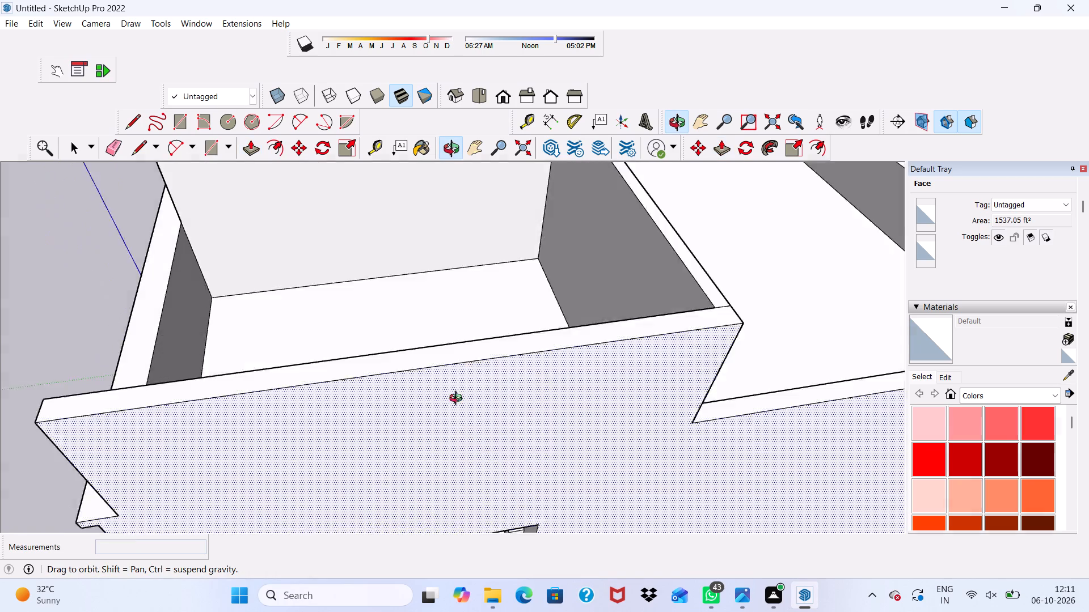
middle_drag(458, 399, 213, 478)
scroll(472, 351, down, 3)
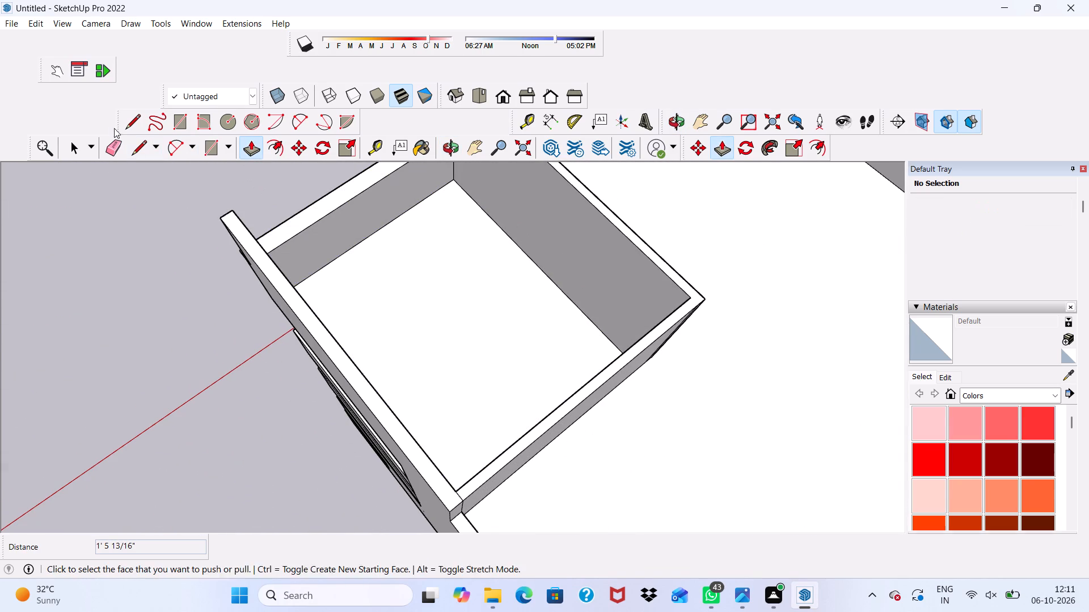
click(136, 120)
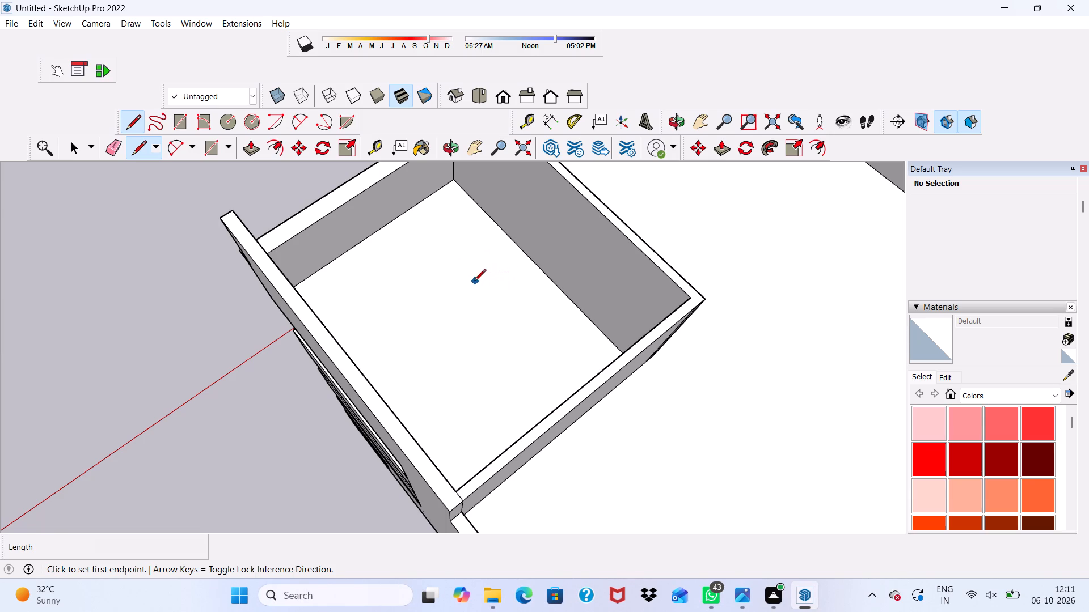
scroll(638, 300, up, 3)
scroll(509, 288, down, 8)
scroll(362, 304, up, 1)
scroll(362, 310, down, 1)
middle_drag(402, 309, 135, 292)
middle_drag(134, 296, 134, 301)
scroll(372, 321, up, 10)
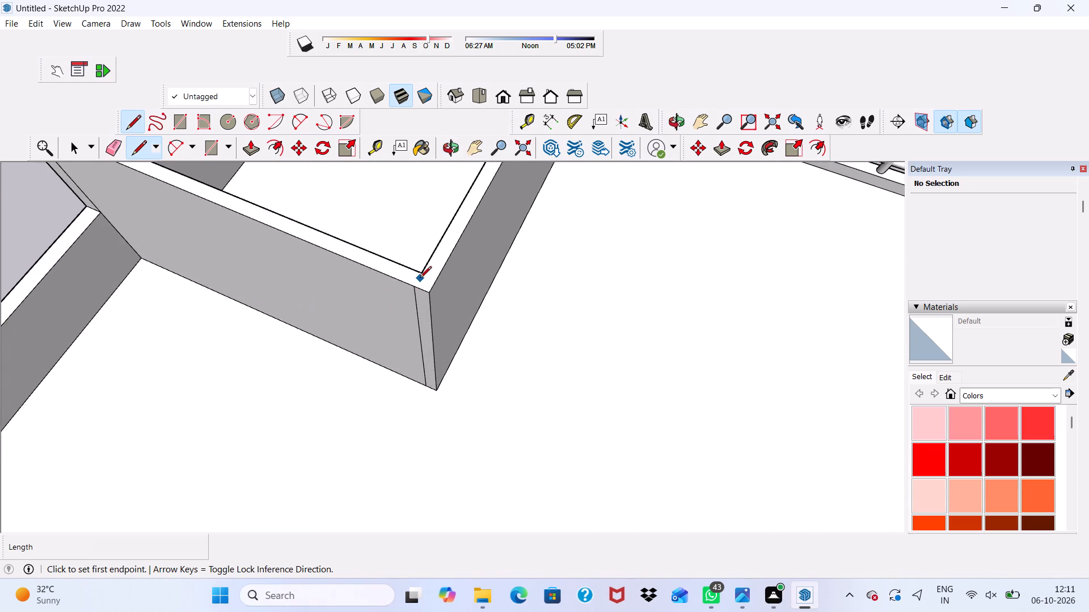
scroll(420, 279, up, 3)
click(421, 271)
click(449, 287)
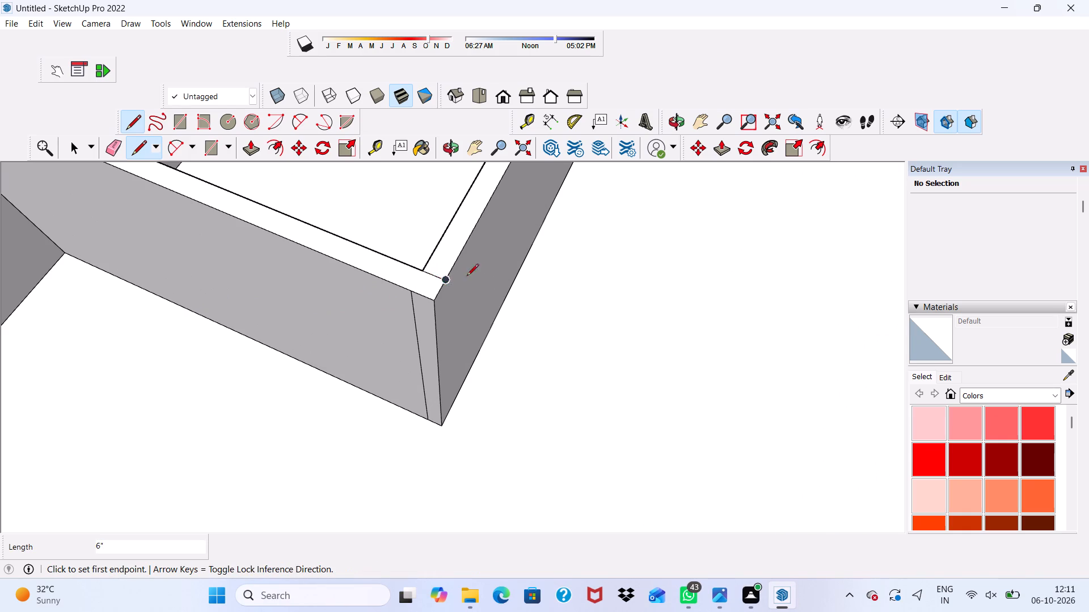
key(space)
Push/Pull the top of the wall leg running toward the front parapet down 8' 6 3/16" to the open roof floor.
click(444, 262)
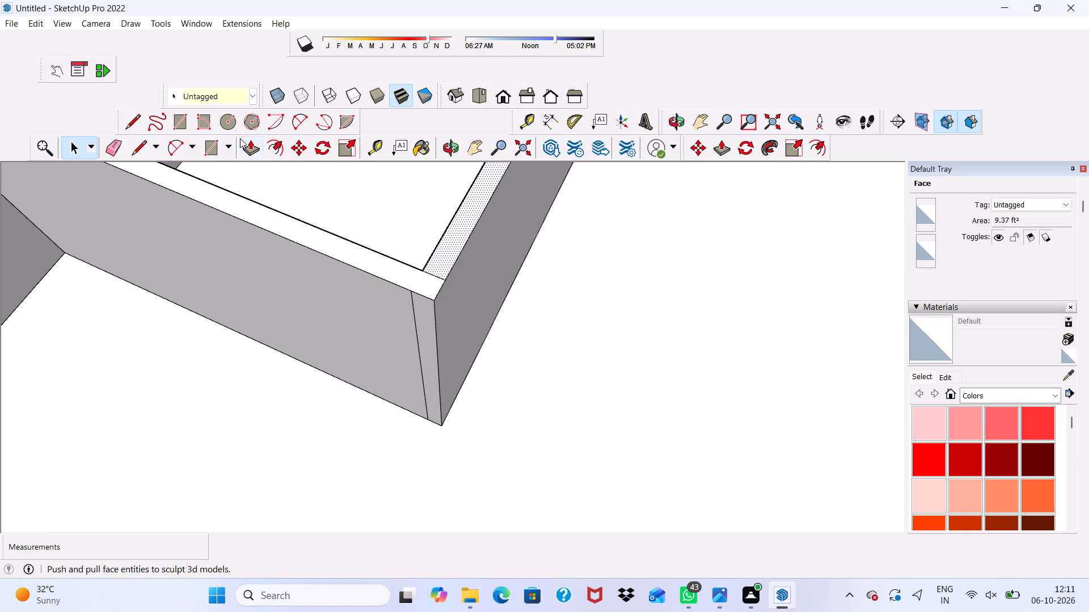
click(247, 144)
drag(457, 236, 462, 243)
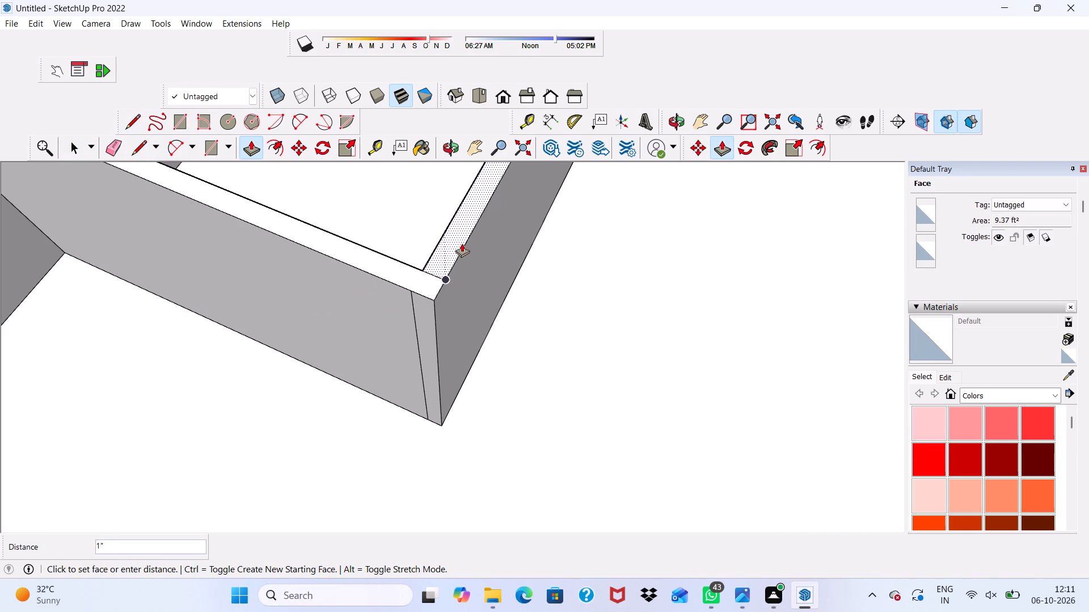
drag(462, 243, 508, 324)
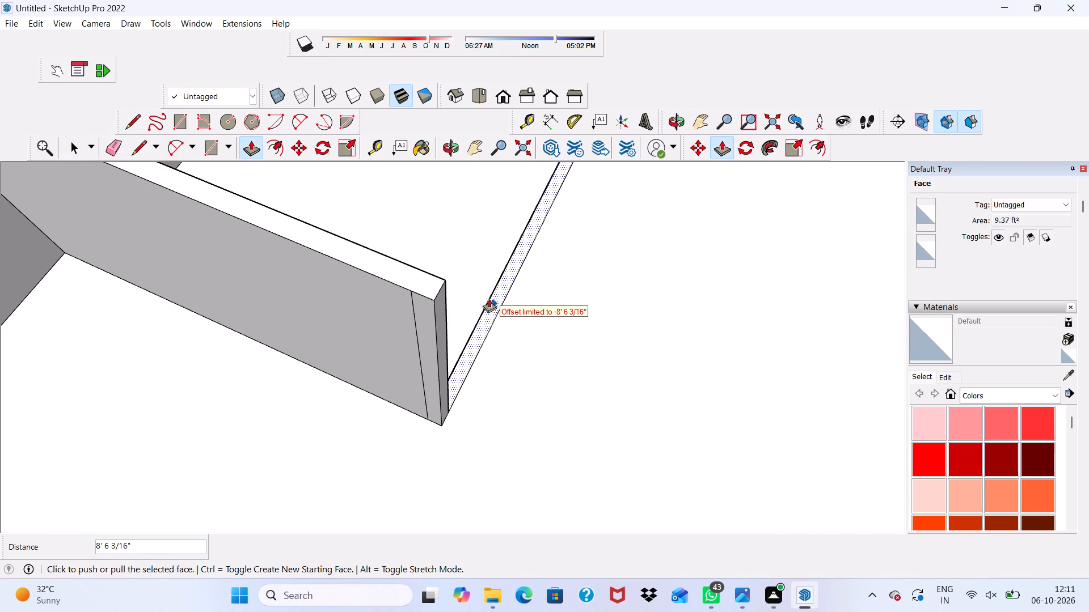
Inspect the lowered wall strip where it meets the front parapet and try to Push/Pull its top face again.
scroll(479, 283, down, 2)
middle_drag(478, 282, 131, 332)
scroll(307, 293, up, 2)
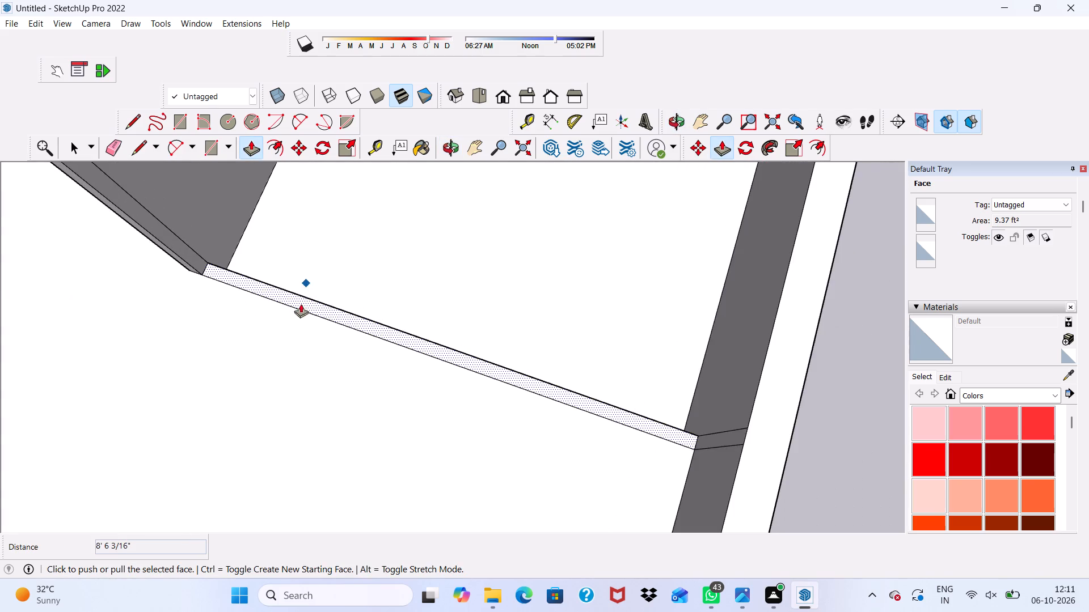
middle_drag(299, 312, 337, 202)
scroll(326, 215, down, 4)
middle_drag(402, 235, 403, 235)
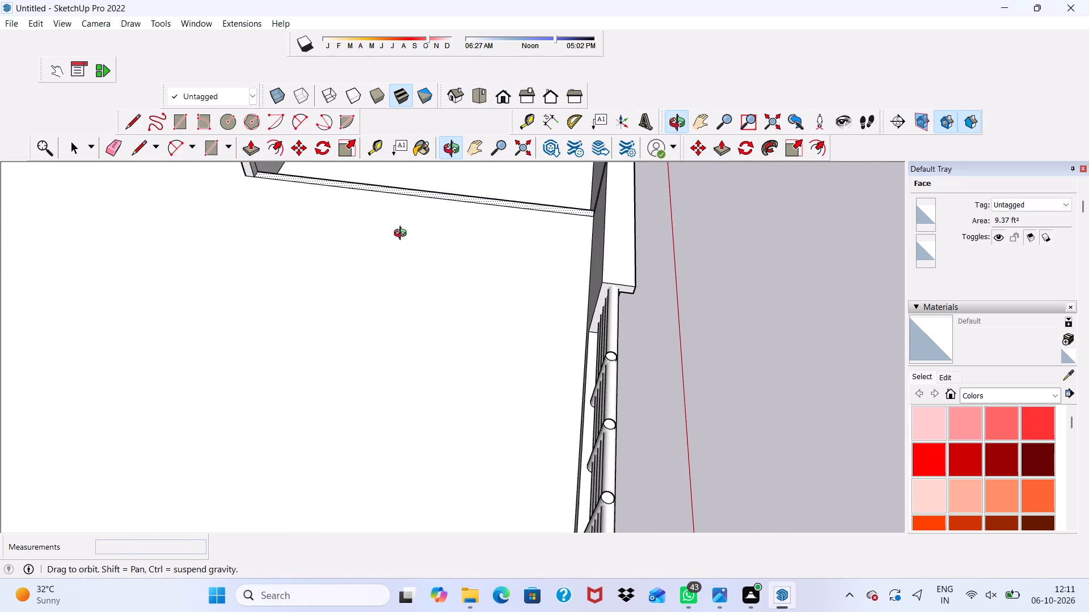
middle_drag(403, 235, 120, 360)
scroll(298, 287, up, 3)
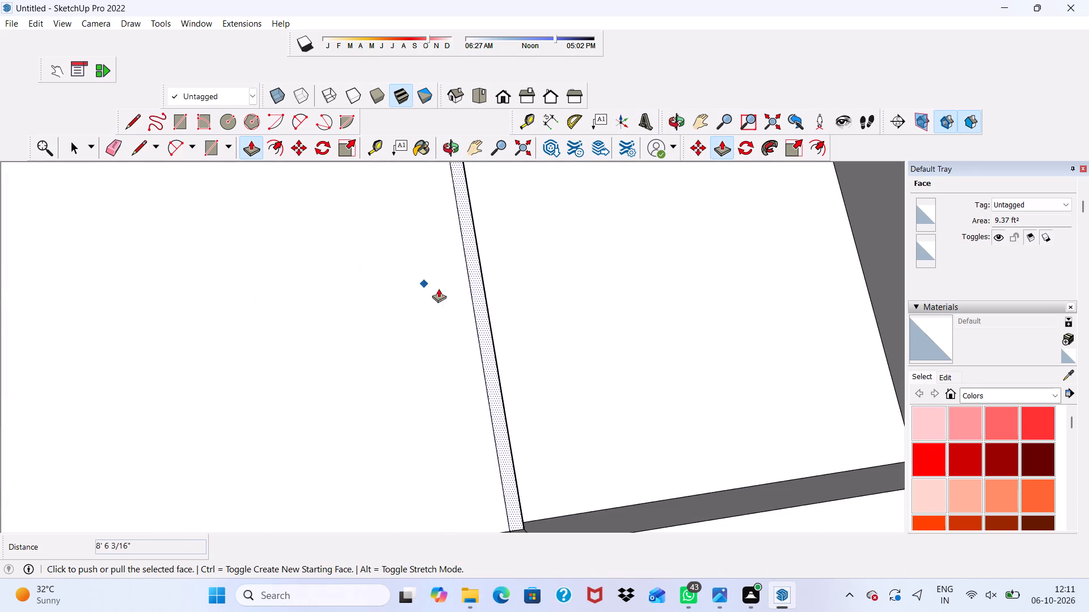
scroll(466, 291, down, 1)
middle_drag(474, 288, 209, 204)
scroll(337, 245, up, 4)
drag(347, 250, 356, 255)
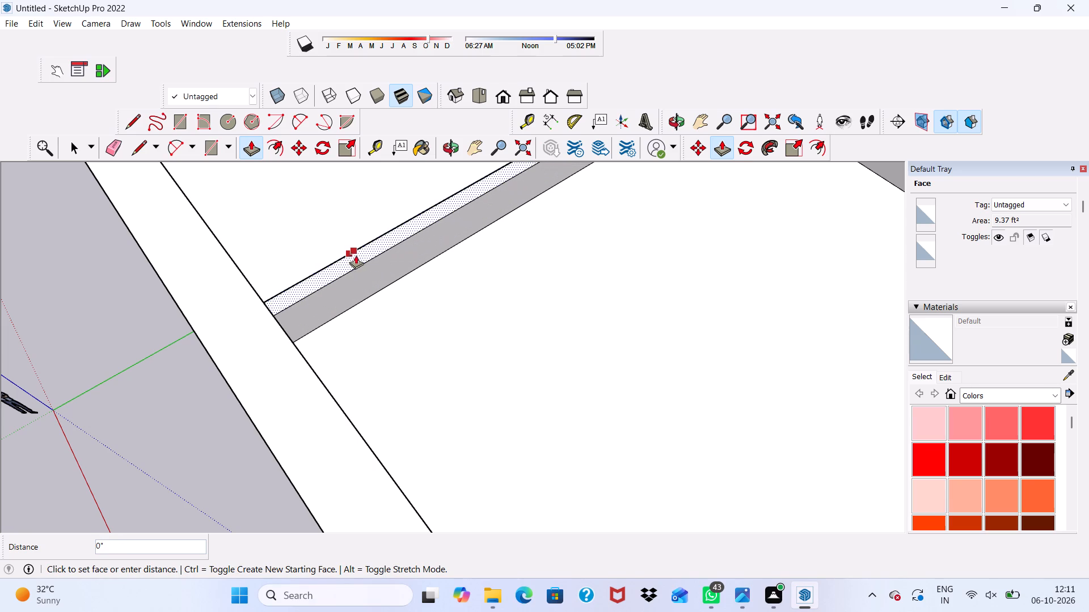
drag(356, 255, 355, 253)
Erase the leftover vertical seam lines at the free end of the standing rooftop wall.
scroll(250, 228, down, 5)
middle_drag(340, 282, 673, 273)
scroll(336, 240, down, 4)
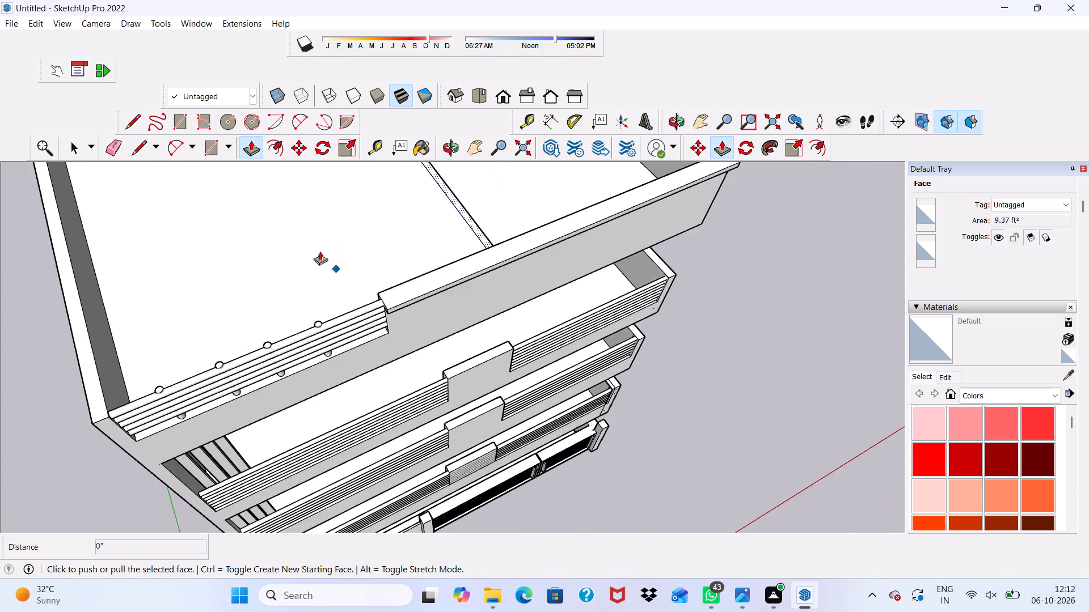
scroll(320, 251, down, 9)
scroll(313, 239, up, 1)
middle_drag(315, 233, 475, 270)
middle_click(475, 270)
scroll(217, 233, up, 3)
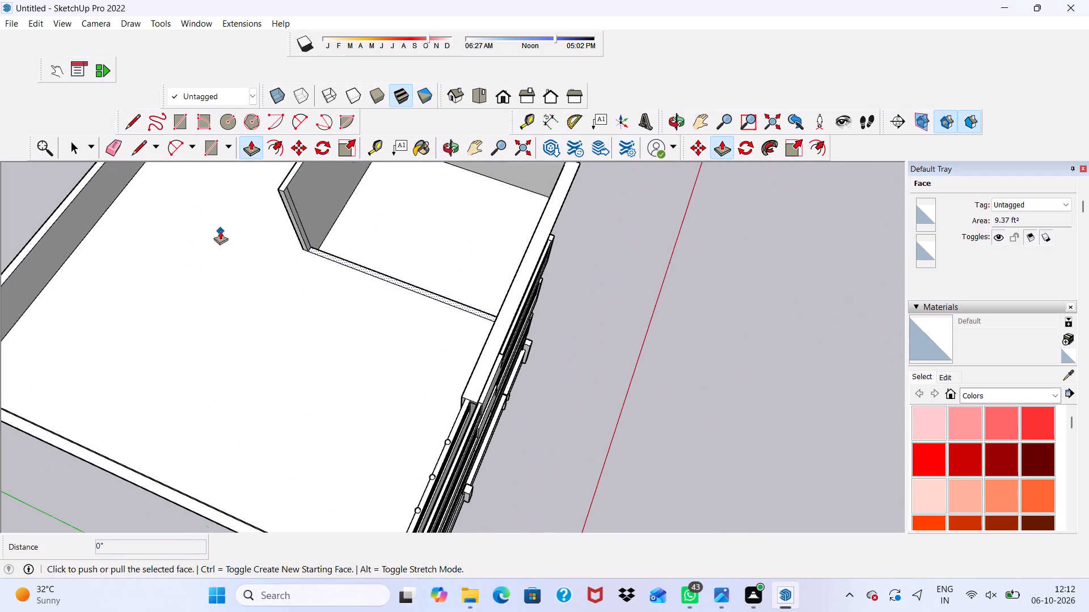
click(112, 146)
scroll(343, 239, up, 3)
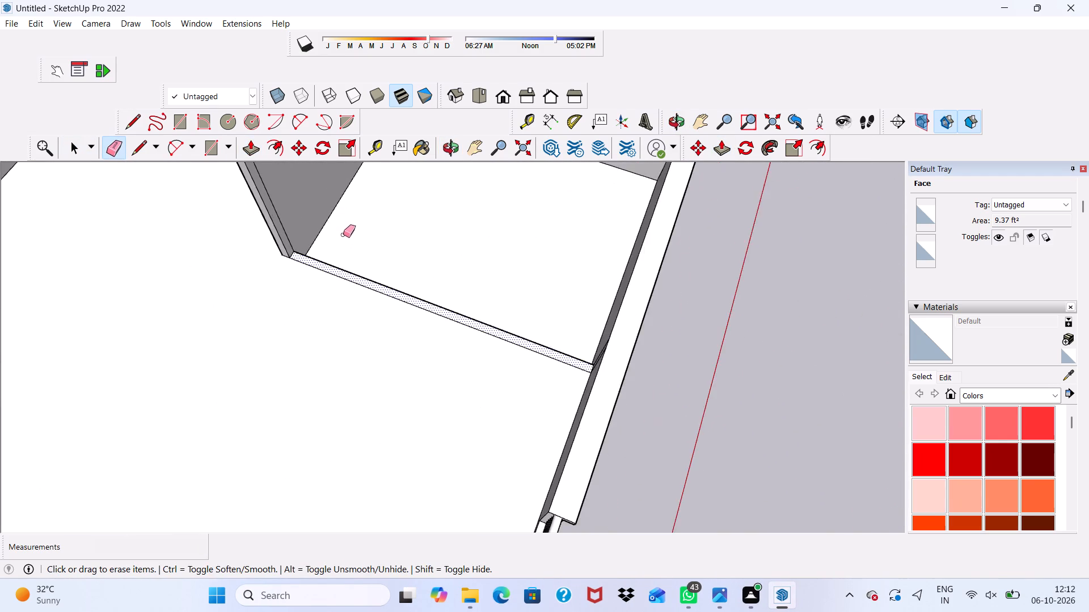
scroll(343, 235, up, 4)
drag(275, 209, 282, 206)
scroll(250, 227, down, 2)
middle_drag(239, 245, 491, 220)
scroll(427, 249, up, 3)
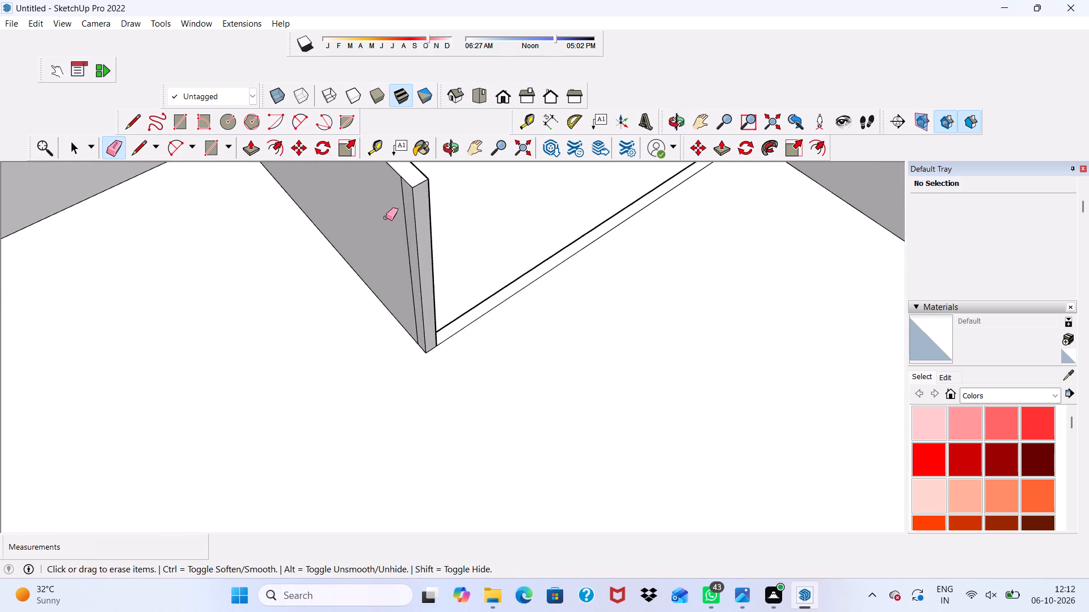
scroll(386, 218, up, 3)
drag(406, 196, 411, 205)
scroll(392, 215, down, 10)
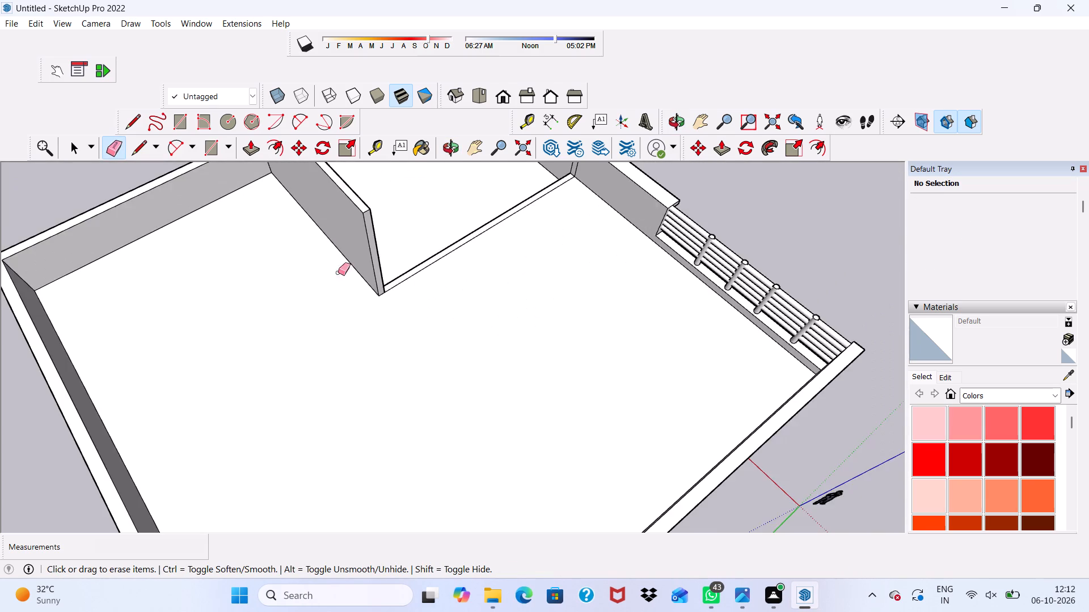
Erase the two vertical lines on the front parapet's inner face where the lowered wall strip meets it.
middle_drag(357, 278, 488, 252)
middle_click(488, 252)
scroll(413, 270, down, 7)
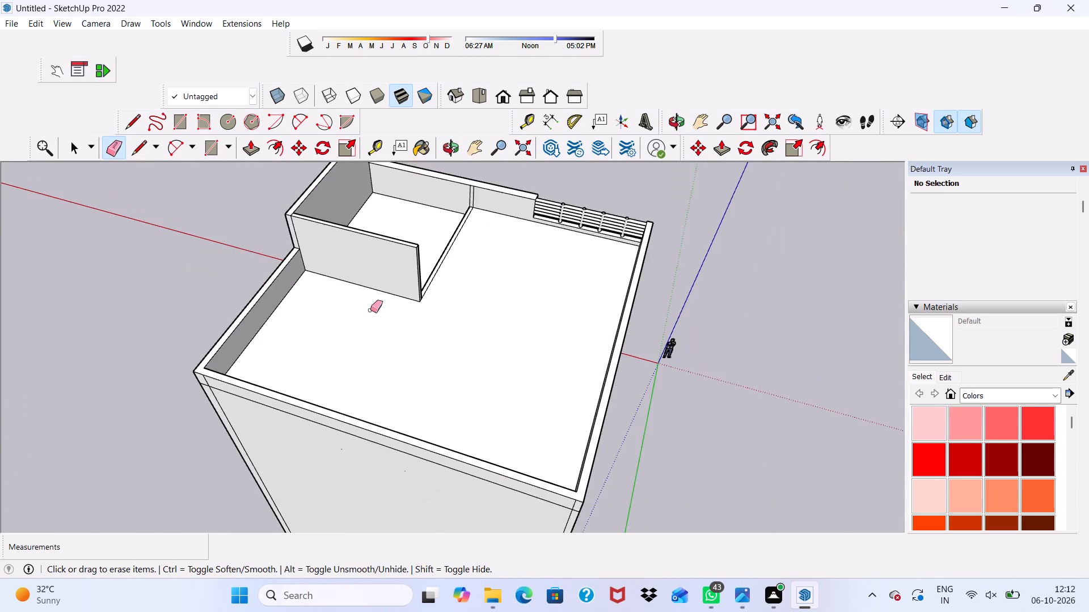
scroll(370, 310, down, 4)
scroll(448, 246, up, 8)
scroll(430, 230, down, 1)
scroll(430, 230, up, 6)
drag(438, 242, 429, 245)
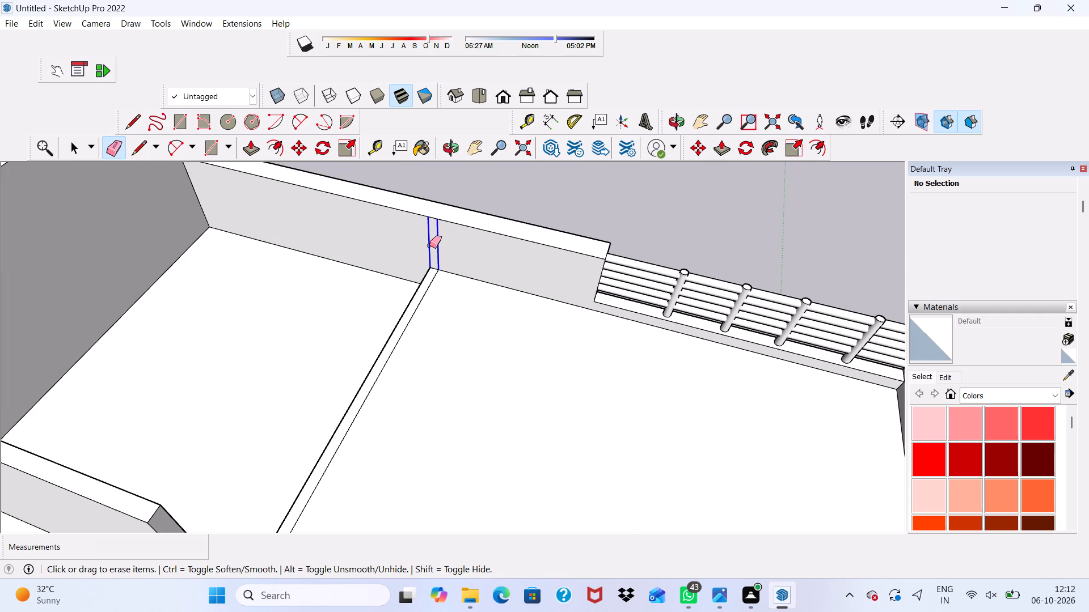
Push/Pull the top of the narrow strip between the room and the open roof down to the room floor's level.
scroll(373, 260, down, 10)
middle_drag(375, 297, 296, 316)
key(space)
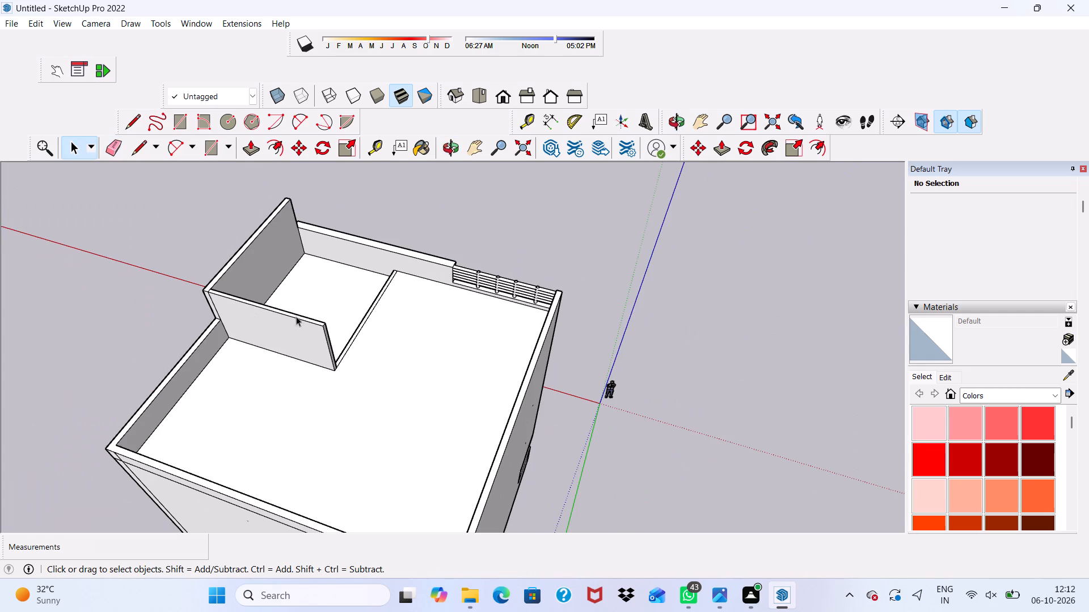
middle_drag(296, 316, 157, 318)
scroll(319, 354, up, 4)
middle_drag(323, 323, 563, 300)
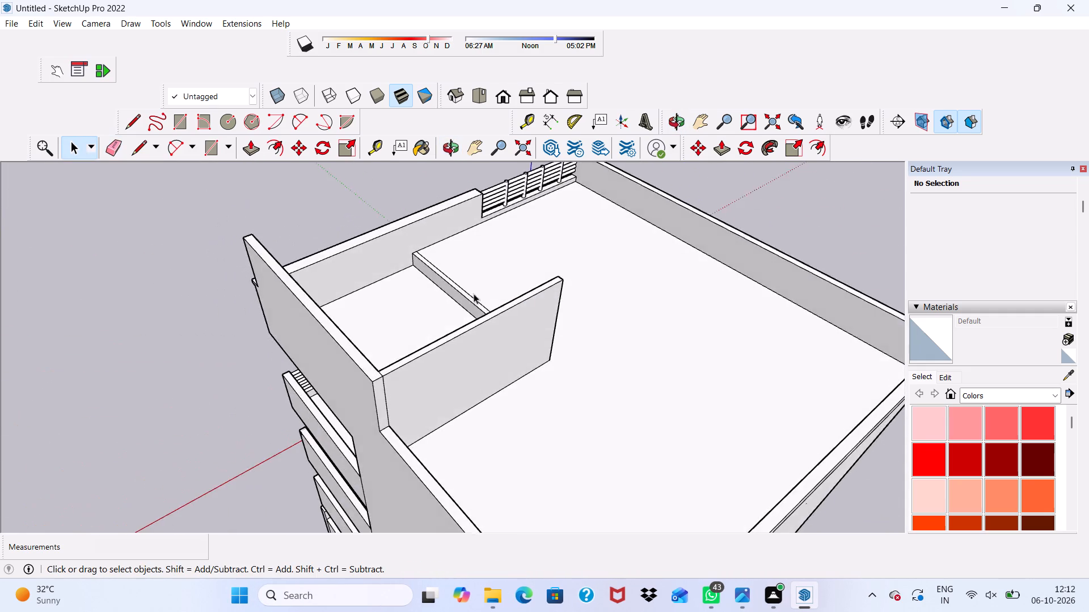
scroll(465, 280, up, 9)
click(411, 290)
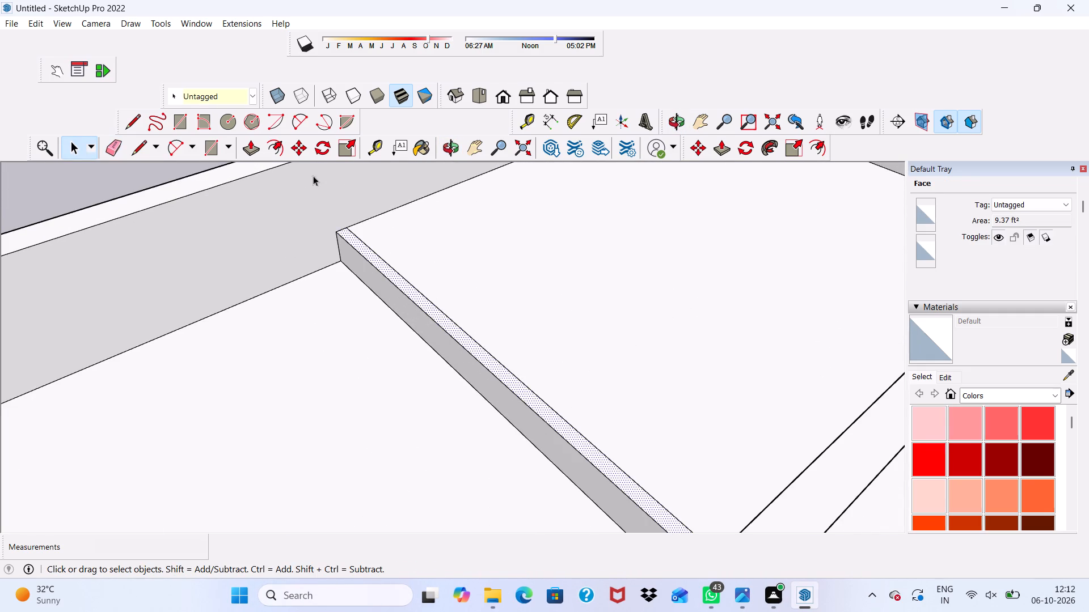
click(249, 141)
drag(404, 277, 407, 286)
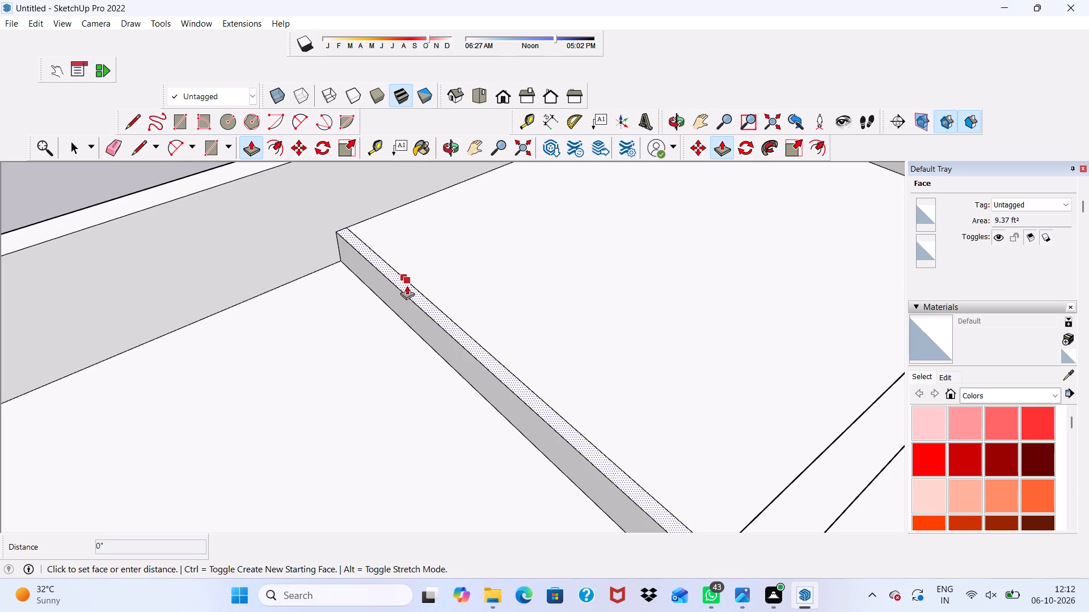
drag(407, 286, 411, 309)
Push/Pull the open roof floor outside the rooftop room down 1' 5 13/16", level with the room floor.
scroll(402, 277, down, 4)
middle_drag(416, 281, 172, 318)
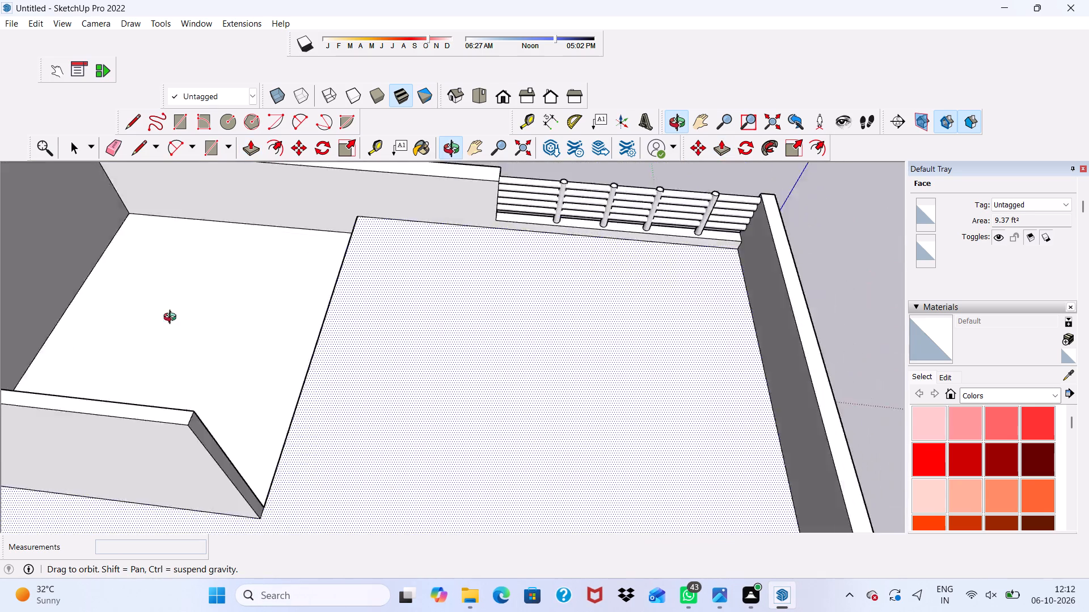
middle_drag(172, 318, 339, 207)
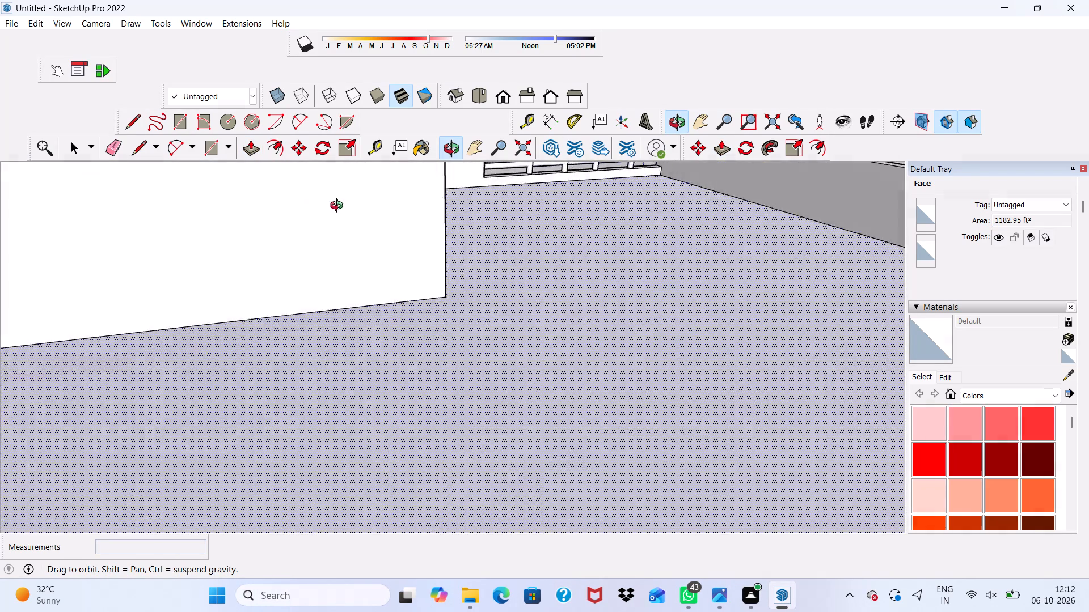
middle_drag(339, 207, 391, 264)
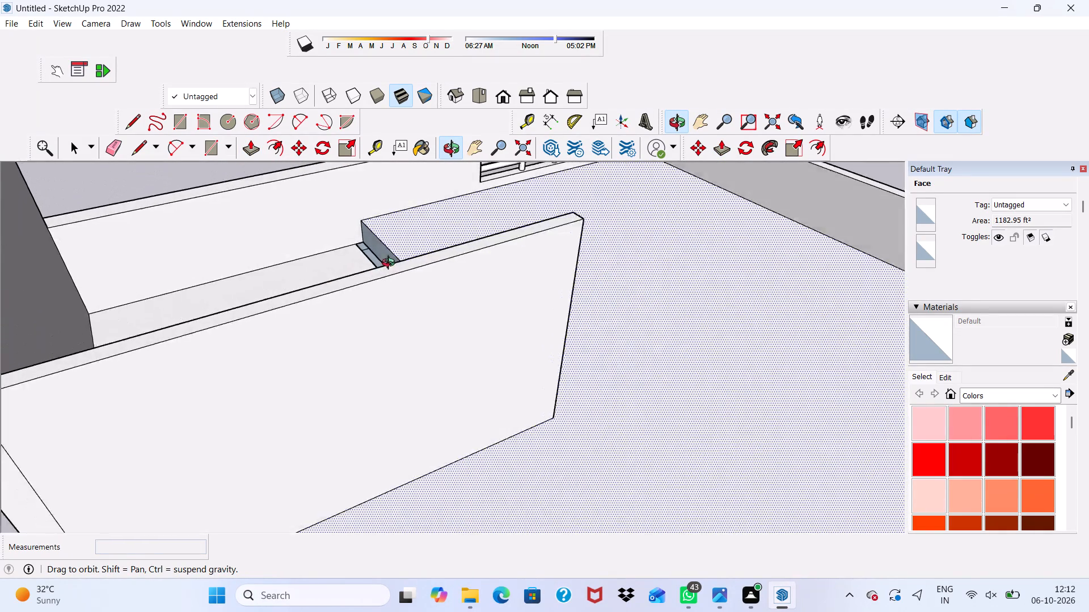
middle_drag(391, 264, 419, 274)
scroll(426, 270, up, 4)
click(428, 252)
drag(428, 252, 434, 277)
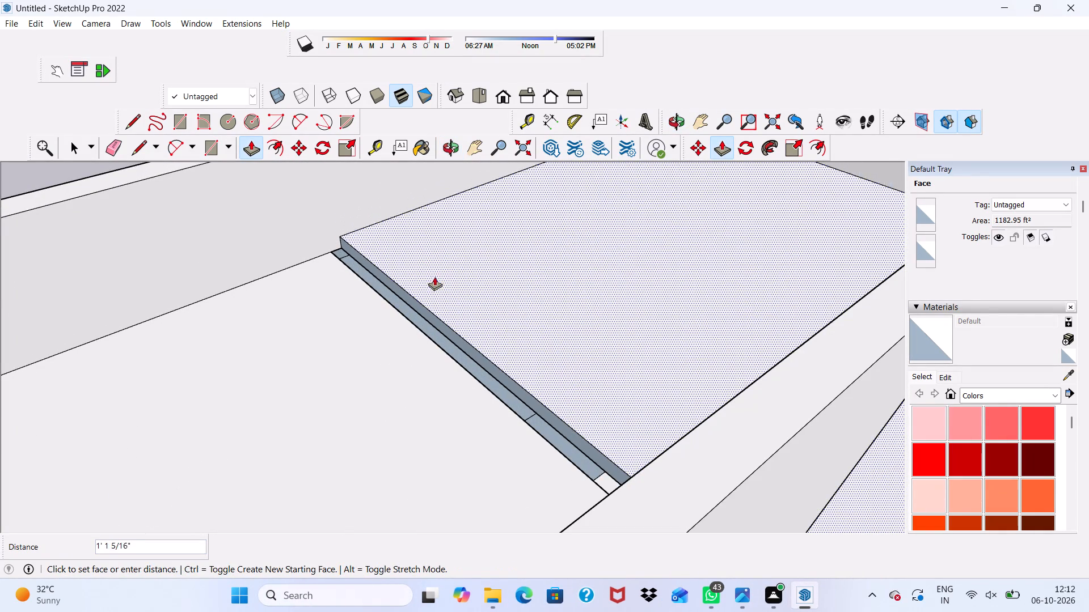
drag(434, 277, 396, 310)
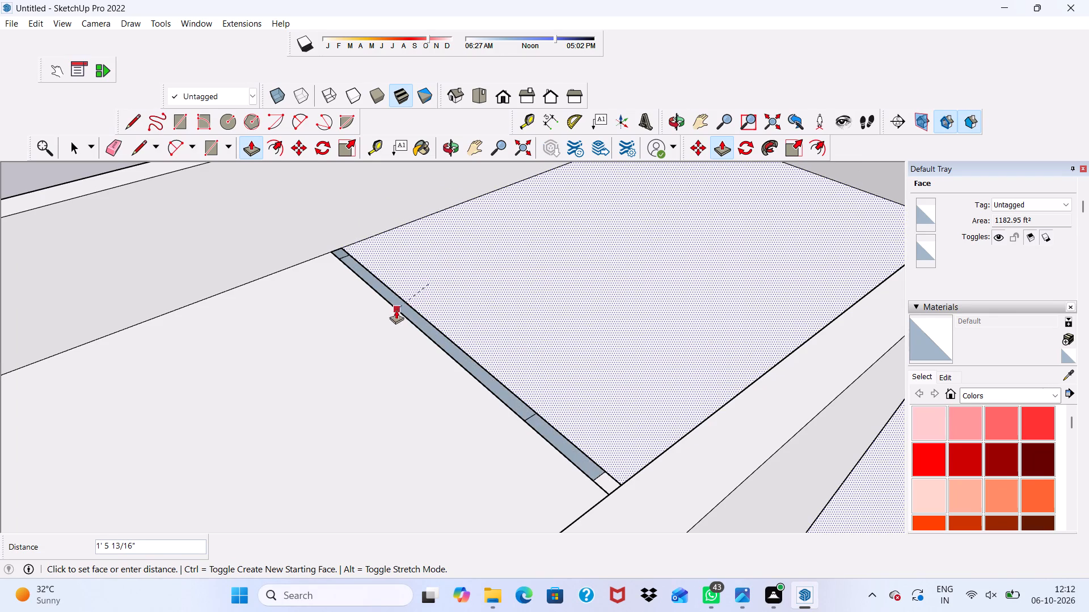
drag(396, 310, 395, 311)
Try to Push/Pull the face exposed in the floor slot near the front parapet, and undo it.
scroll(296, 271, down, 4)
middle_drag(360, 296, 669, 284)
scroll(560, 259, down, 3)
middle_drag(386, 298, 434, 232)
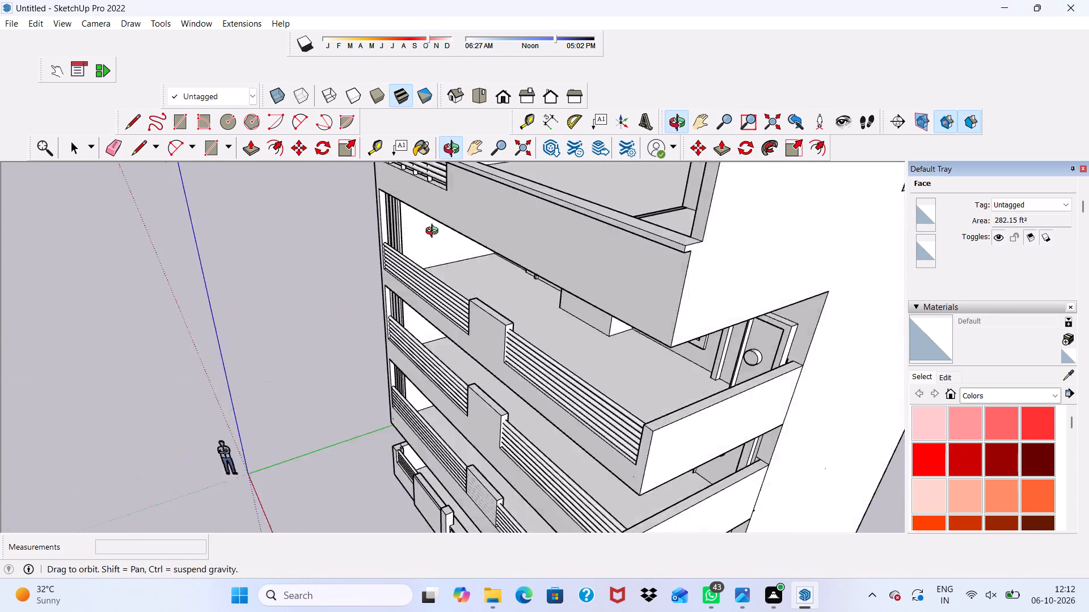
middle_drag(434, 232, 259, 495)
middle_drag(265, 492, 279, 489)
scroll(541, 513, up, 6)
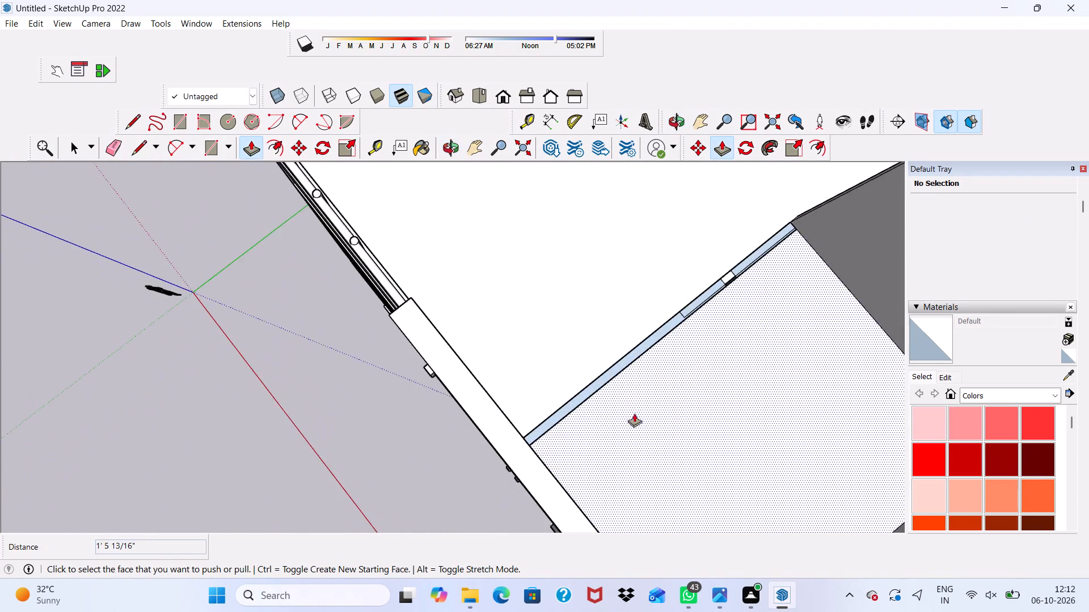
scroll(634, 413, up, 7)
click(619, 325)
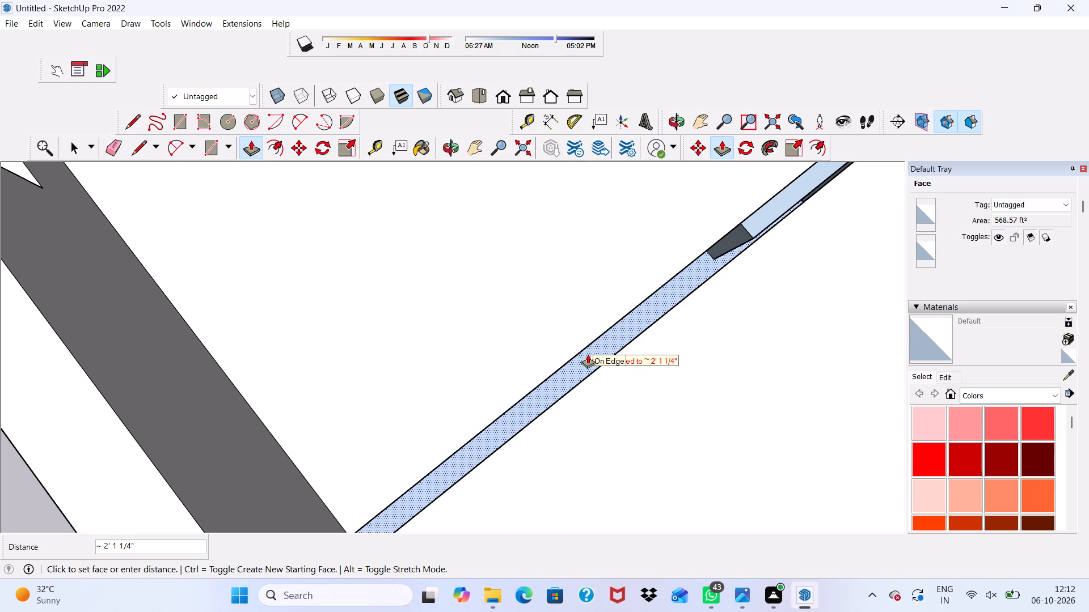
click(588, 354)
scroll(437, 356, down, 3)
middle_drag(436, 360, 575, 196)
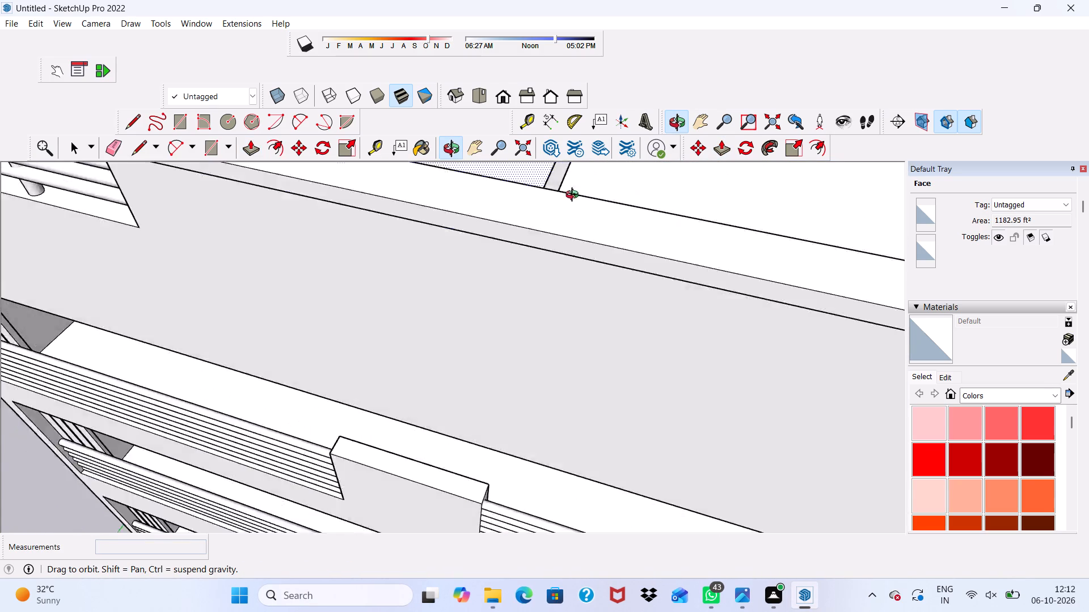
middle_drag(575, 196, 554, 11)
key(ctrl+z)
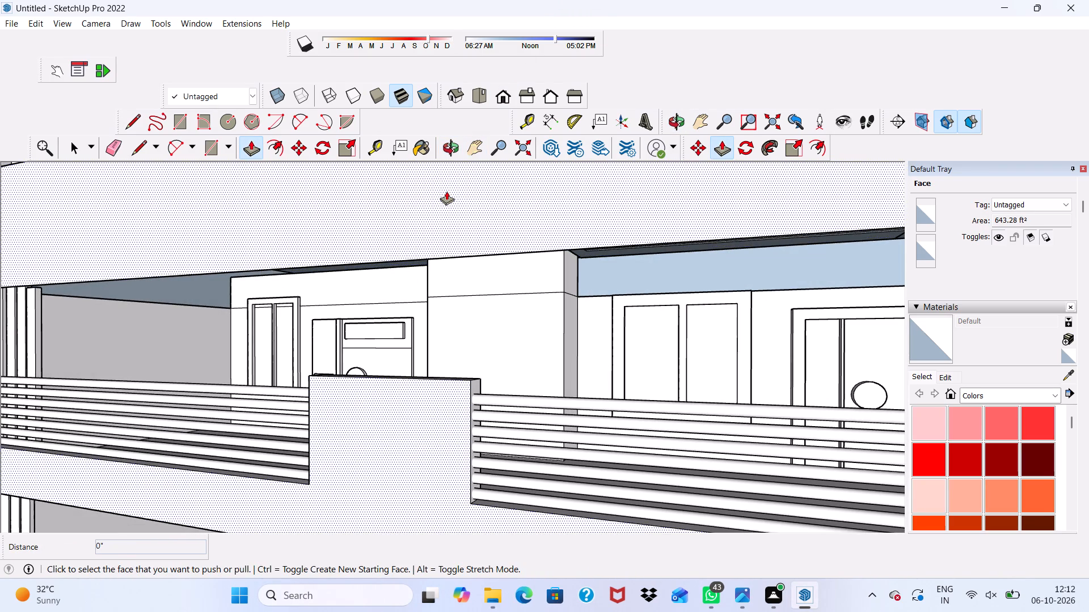
Push/Pull the blue face exposed in the slot's section next to the front parapet by 1/8" as a new face.
scroll(262, 327, down, 2)
scroll(254, 343, up, 1)
scroll(255, 348, down, 2)
scroll(332, 325, up, 1)
scroll(332, 325, down, 2)
scroll(328, 337, up, 1)
scroll(330, 341, down, 3)
middle_drag(313, 282, 422, 484)
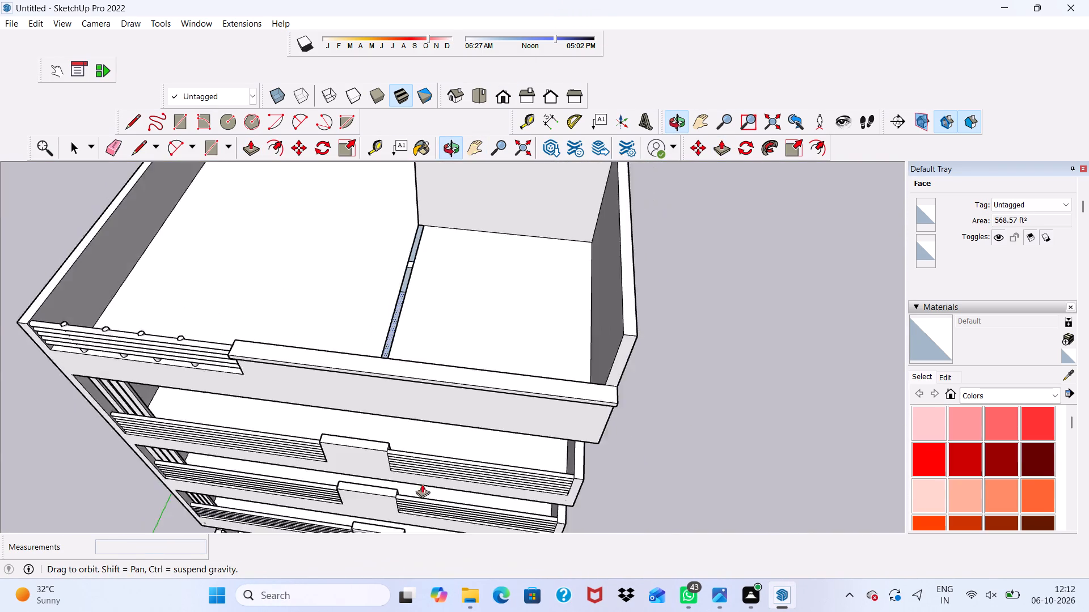
middle_drag(407, 488, 437, 480)
middle_drag(422, 484, 392, 492)
middle_drag(448, 476, 466, 464)
scroll(407, 346, up, 12)
click(394, 327)
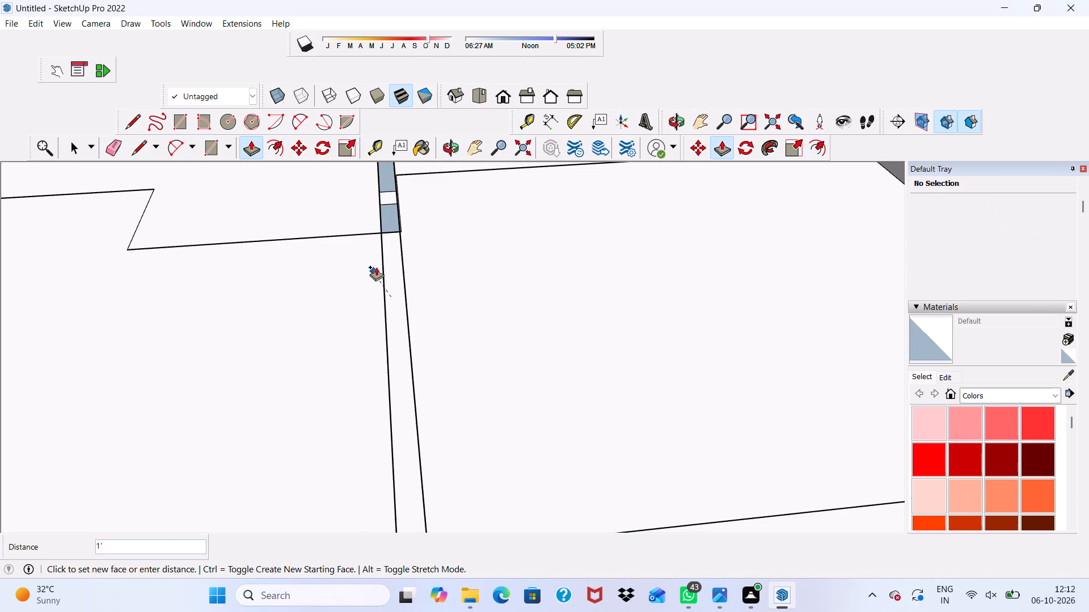
scroll(382, 199, down, 9)
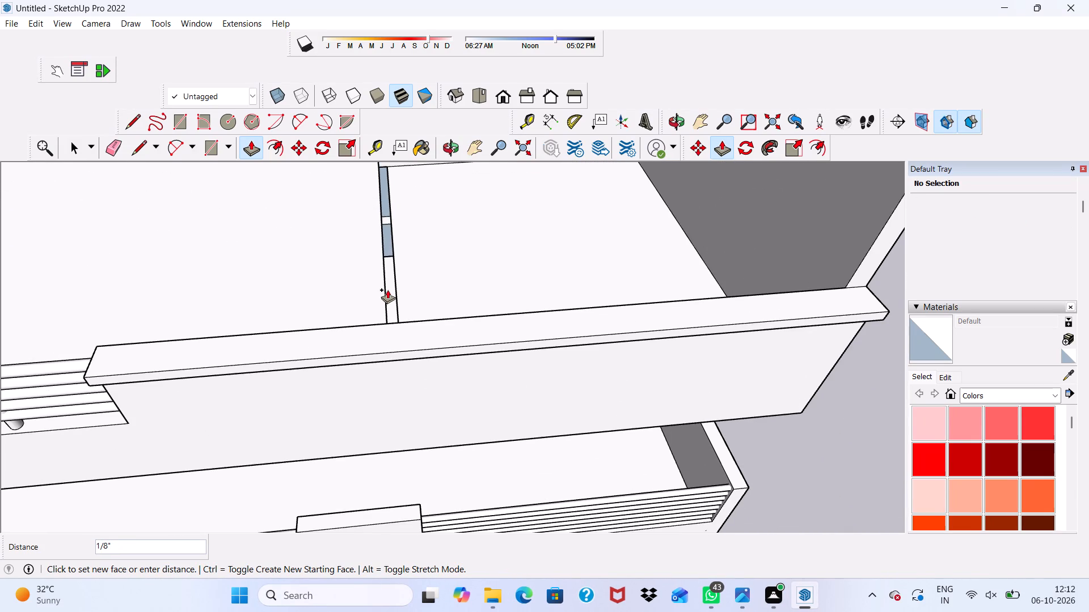
click(387, 290)
Examine the balcony ceilings, front facade and side wall below the roof for effects of the slot edit.
scroll(387, 290, down, 2)
middle_drag(387, 290, 385, 116)
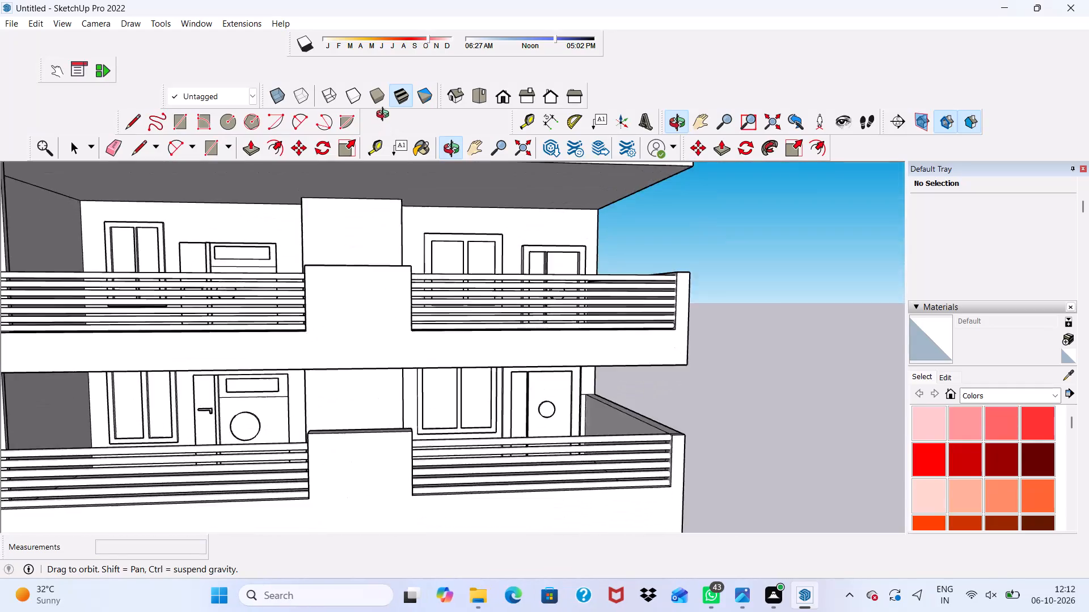
middle_drag(385, 116, 378, 106)
middle_drag(373, 114, 353, 140)
middle_drag(329, 176, 303, 260)
scroll(228, 256, up, 3)
scroll(193, 242, down, 2)
scroll(181, 301, up, 1)
scroll(186, 314, down, 1)
scroll(177, 297, up, 3)
scroll(176, 298, down, 3)
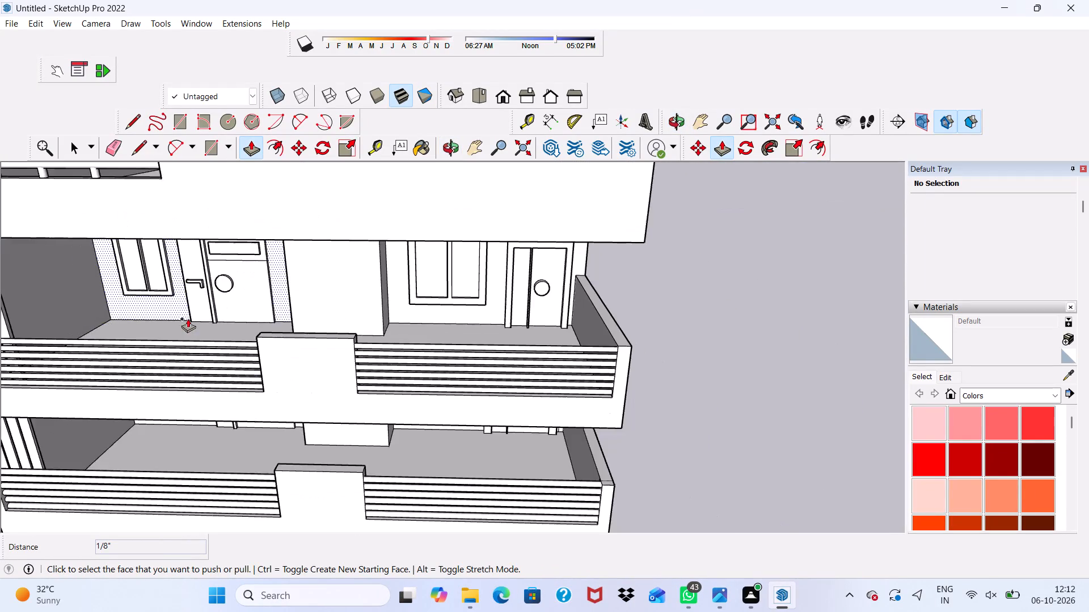
middle_drag(188, 318, 41, 328)
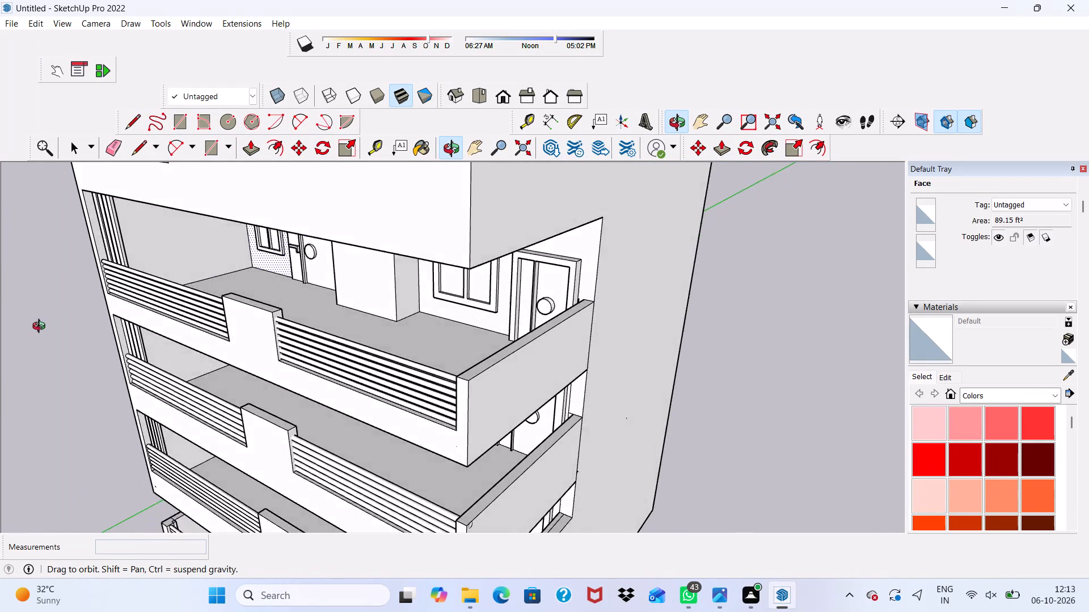
middle_drag(41, 328, 23, 346)
middle_drag(17, 354, 0, 398)
middle_click(0, 611)
key(space)
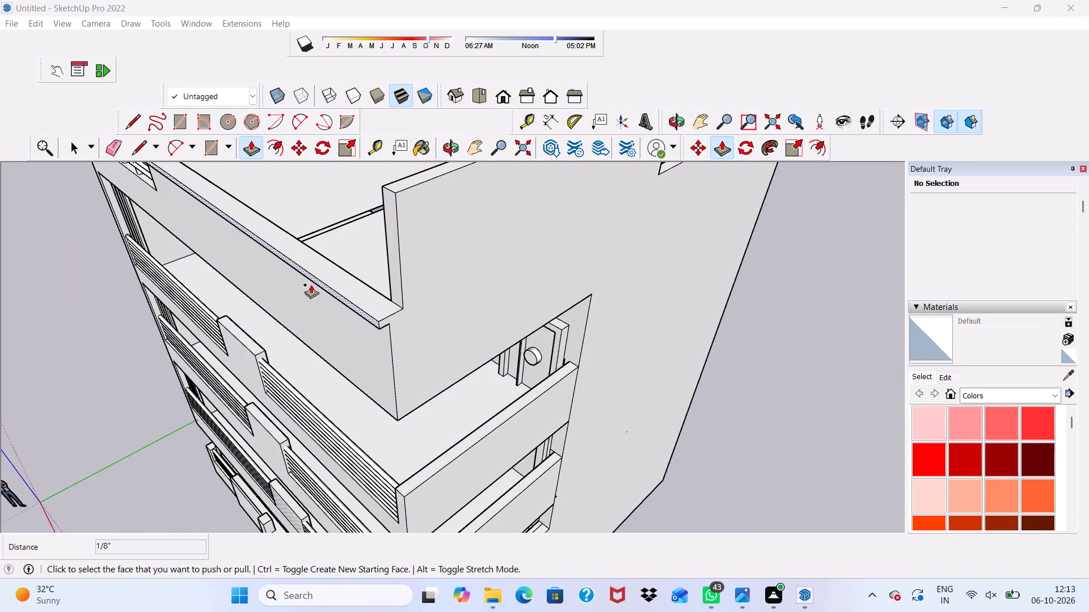
scroll(284, 262, down, 4)
middle_drag(313, 287, 508, 347)
key(space)
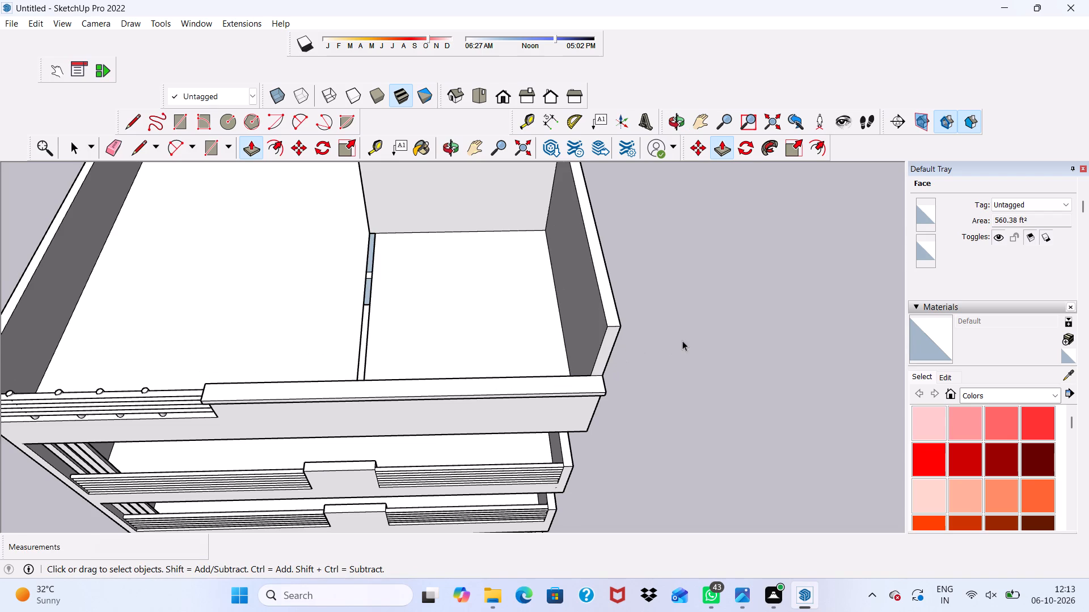
key(space)
Push/Pull the blue face exposed in the slot beside the standing wall's end by 11 5/8".
scroll(431, 326, up, 3)
scroll(373, 292, down, 4)
middle_drag(387, 313, 737, 265)
scroll(411, 301, up, 2)
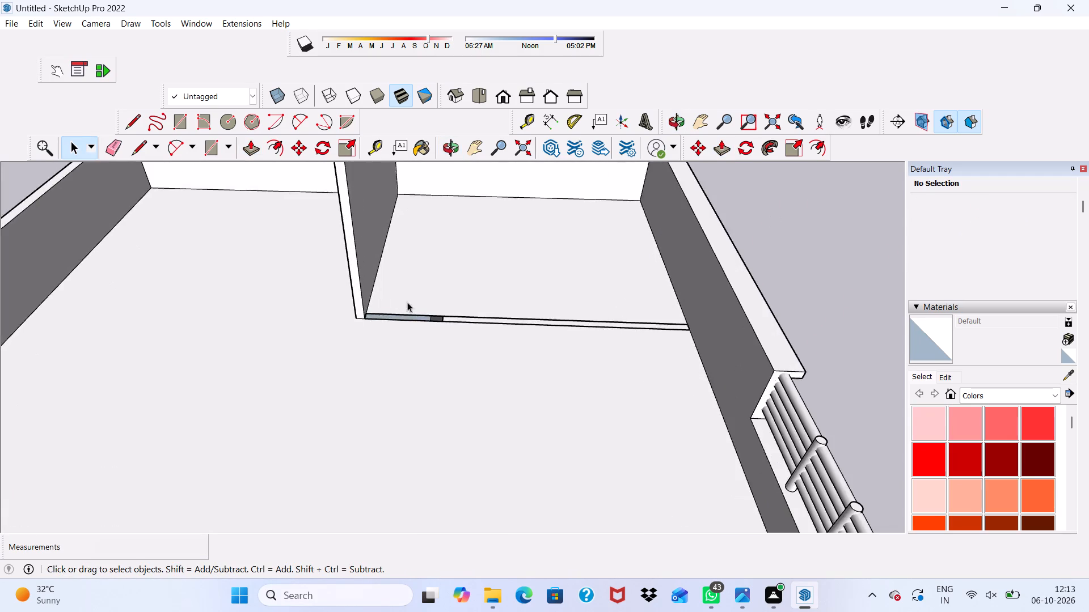
scroll(407, 302, up, 11)
middle_drag(407, 260, 318, 285)
middle_click(317, 285)
scroll(298, 344, up, 3)
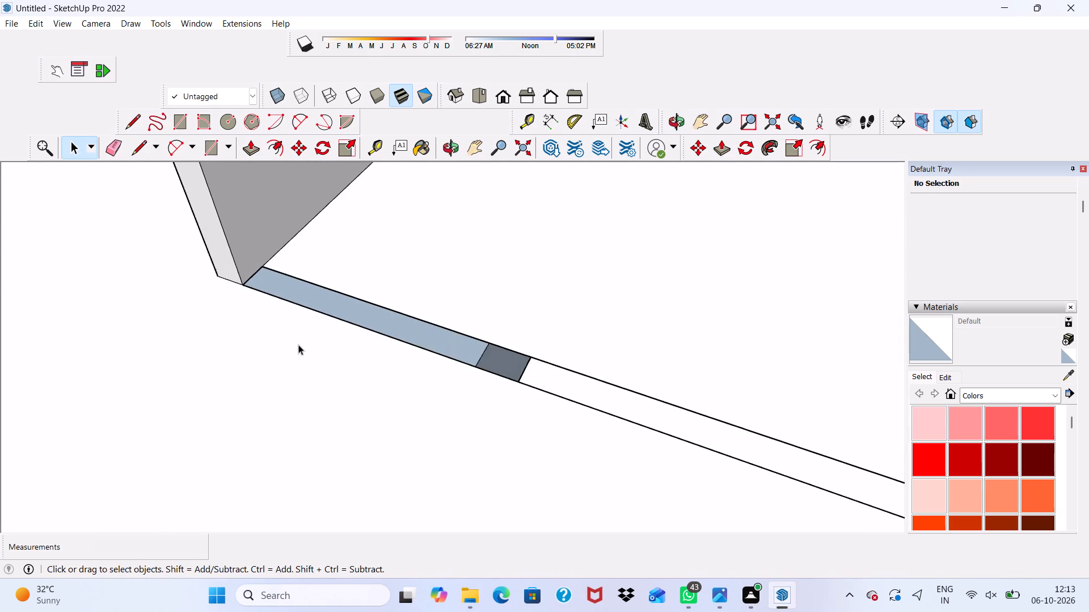
scroll(298, 345, up, 7)
click(290, 269)
scroll(503, 295, down, 4)
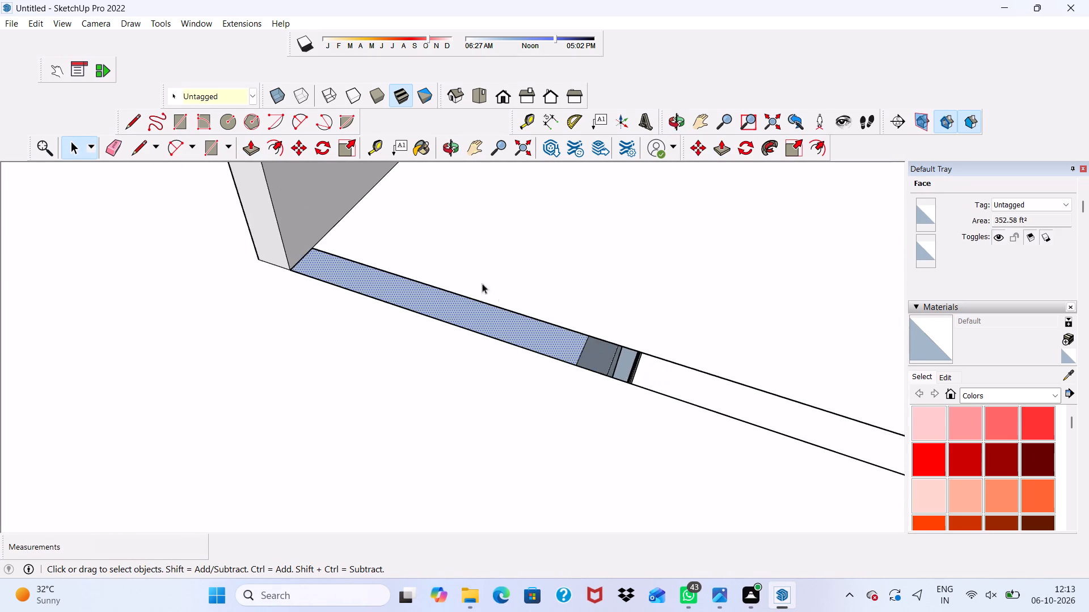
scroll(373, 262, down, 2)
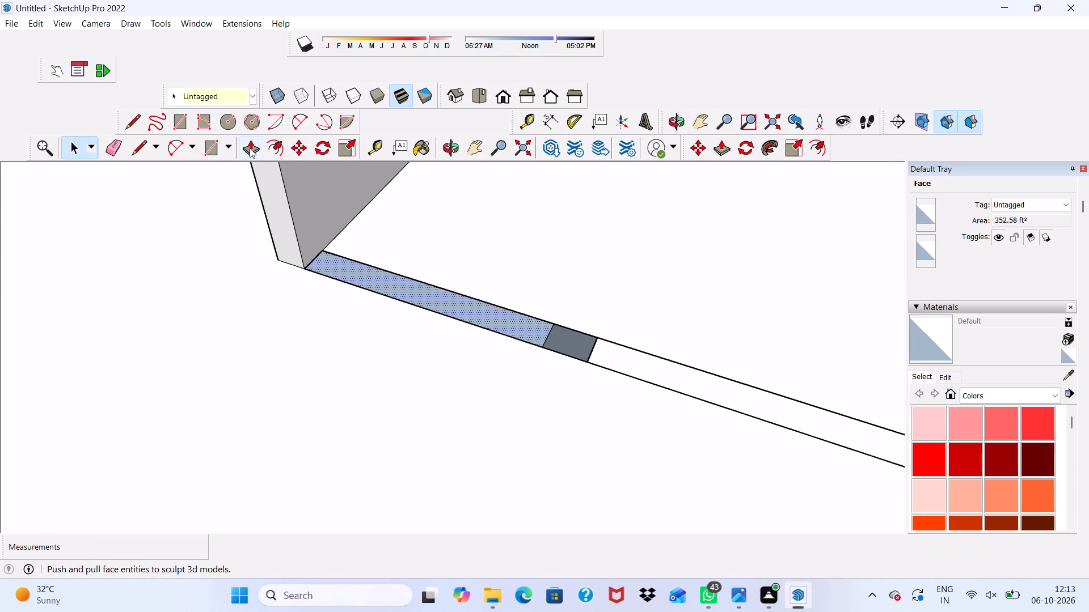
click(252, 146)
click(384, 279)
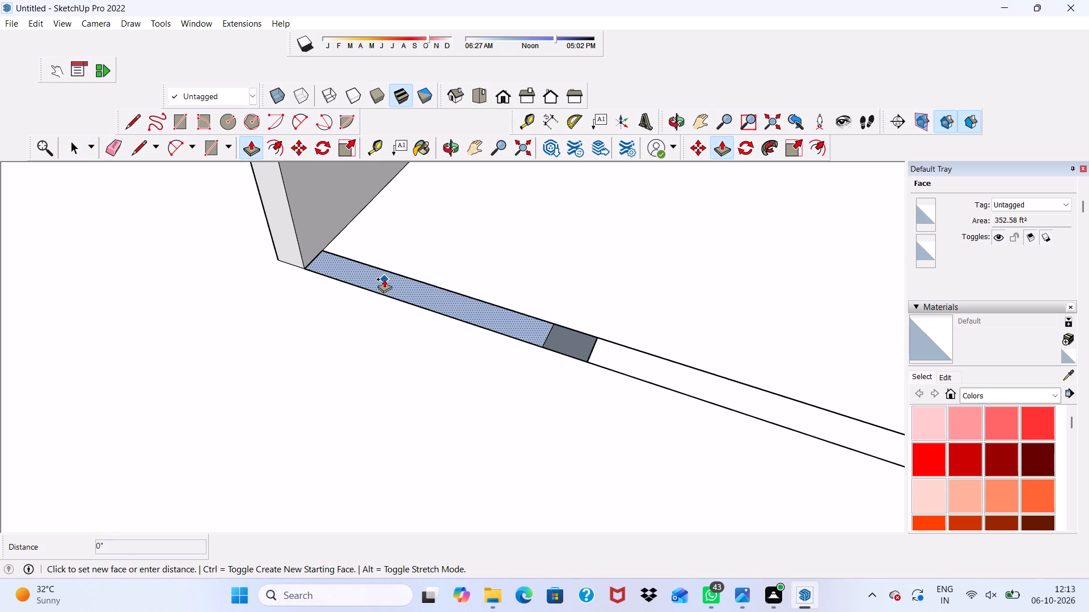
click(522, 334)
scroll(568, 339, up, 3)
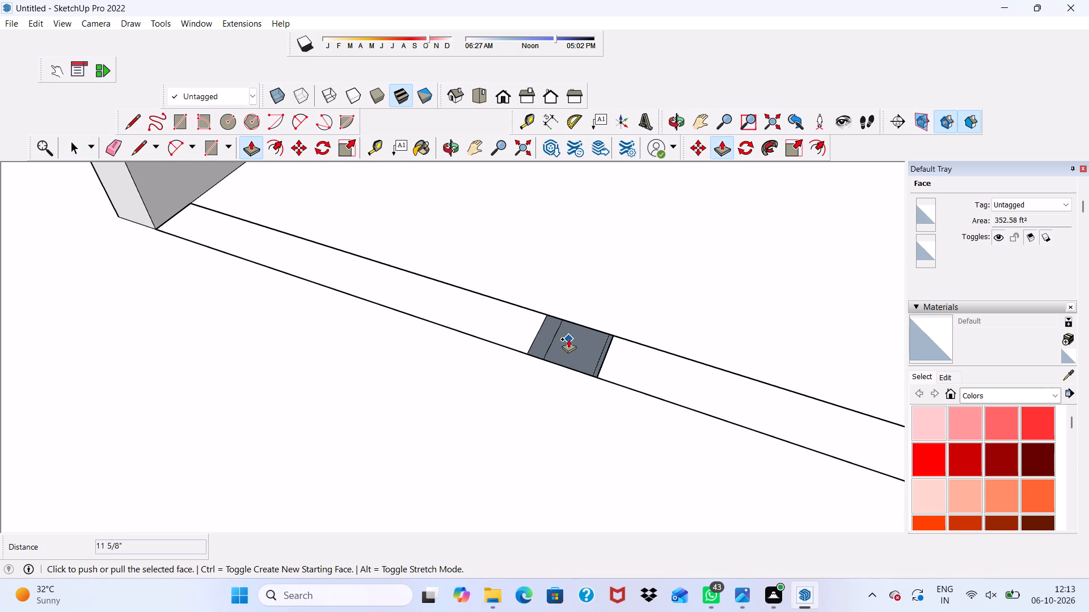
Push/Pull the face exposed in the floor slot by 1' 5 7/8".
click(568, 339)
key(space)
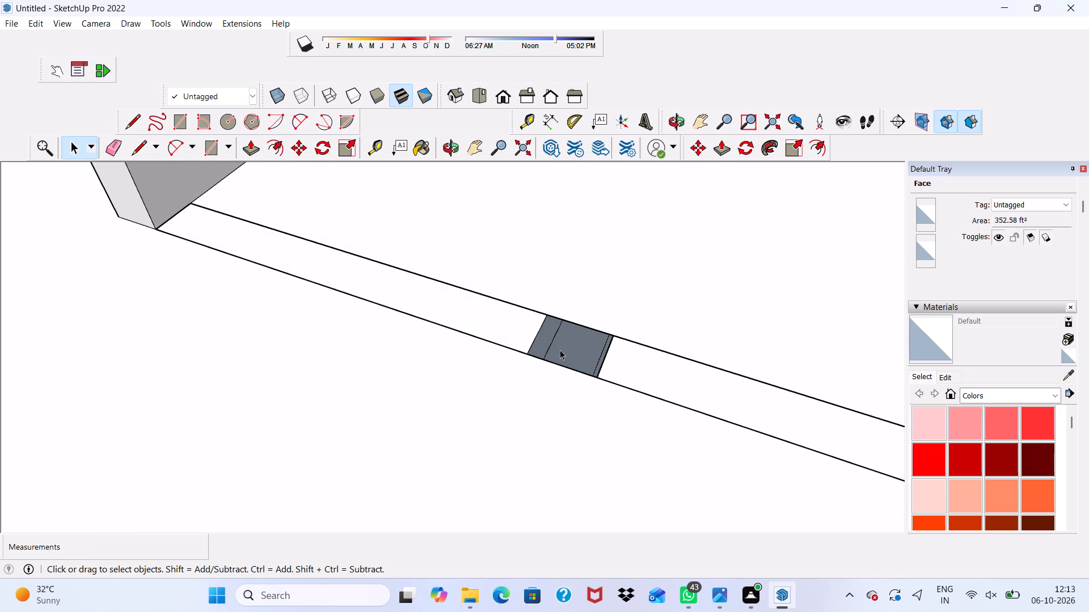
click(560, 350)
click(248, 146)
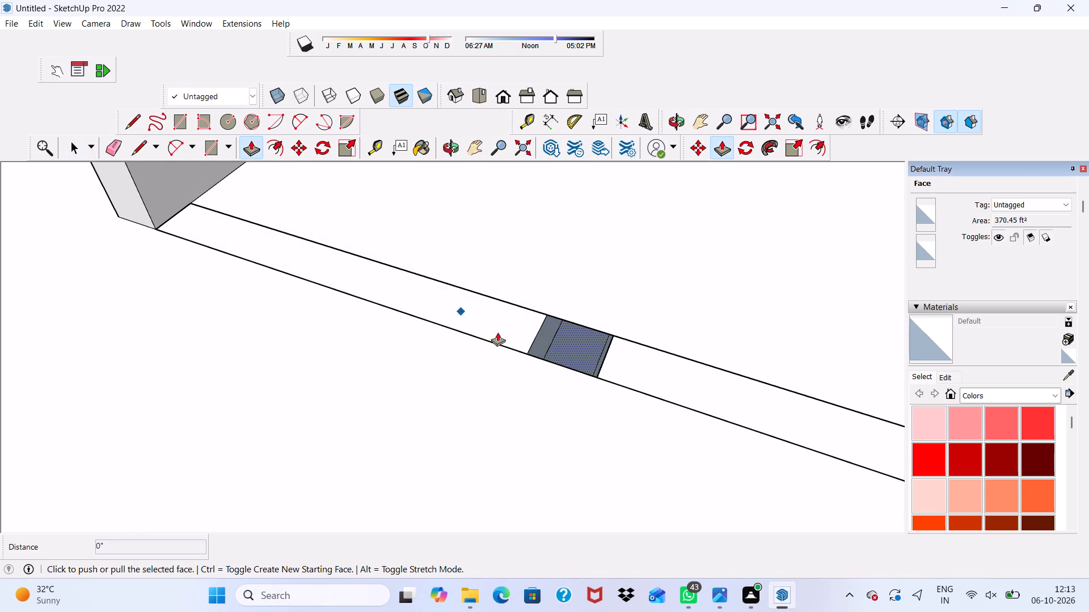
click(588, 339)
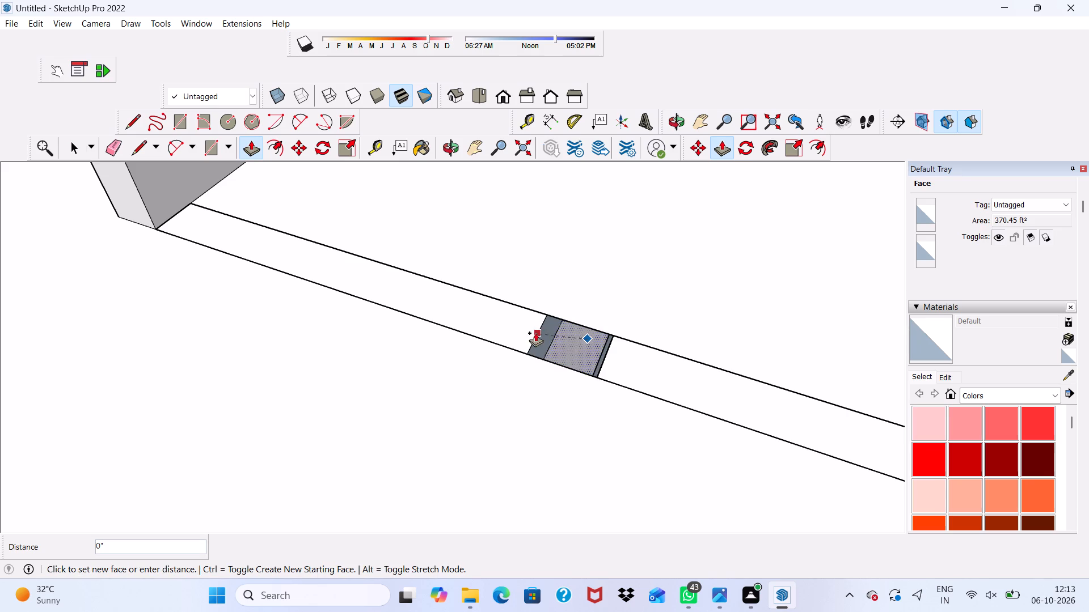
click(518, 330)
Examine the slot opening from above and below for effects of the last Push/Pull.
scroll(567, 345, up, 10)
scroll(538, 322, down, 1)
scroll(538, 322, up, 1)
scroll(538, 322, down, 5)
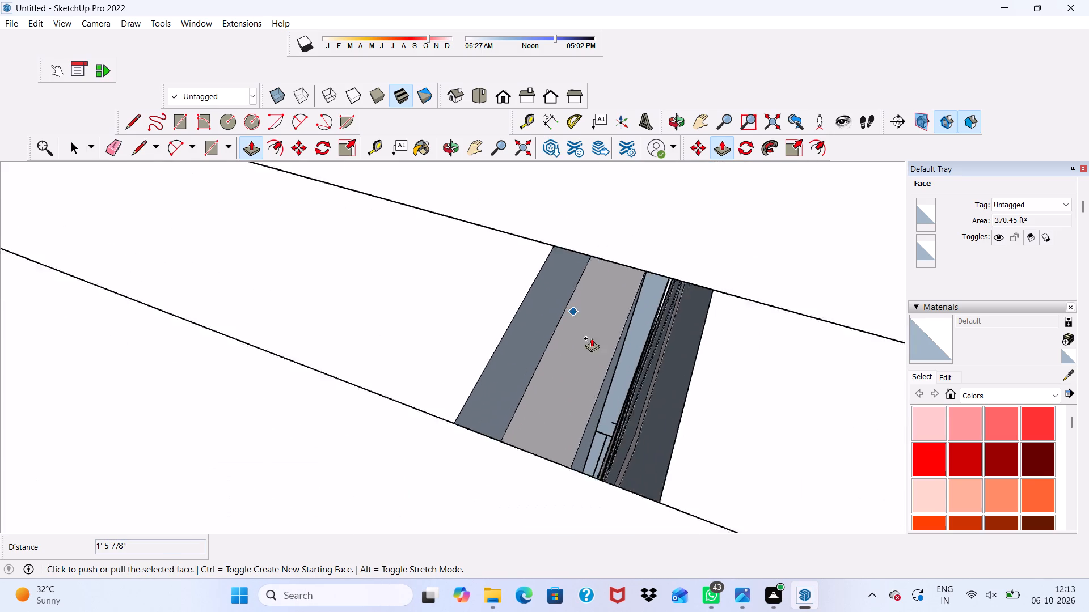
scroll(592, 338, down, 1)
middle_drag(621, 358, 603, 337)
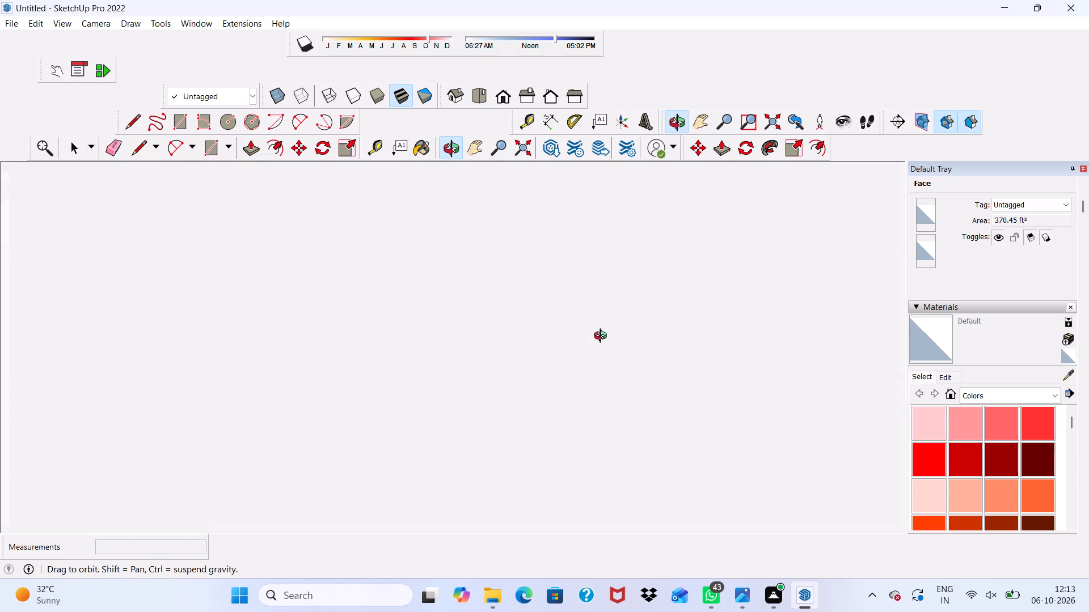
middle_drag(603, 337, 575, 352)
scroll(124, 237, down, 7)
scroll(230, 227, up, 1)
scroll(236, 239, down, 7)
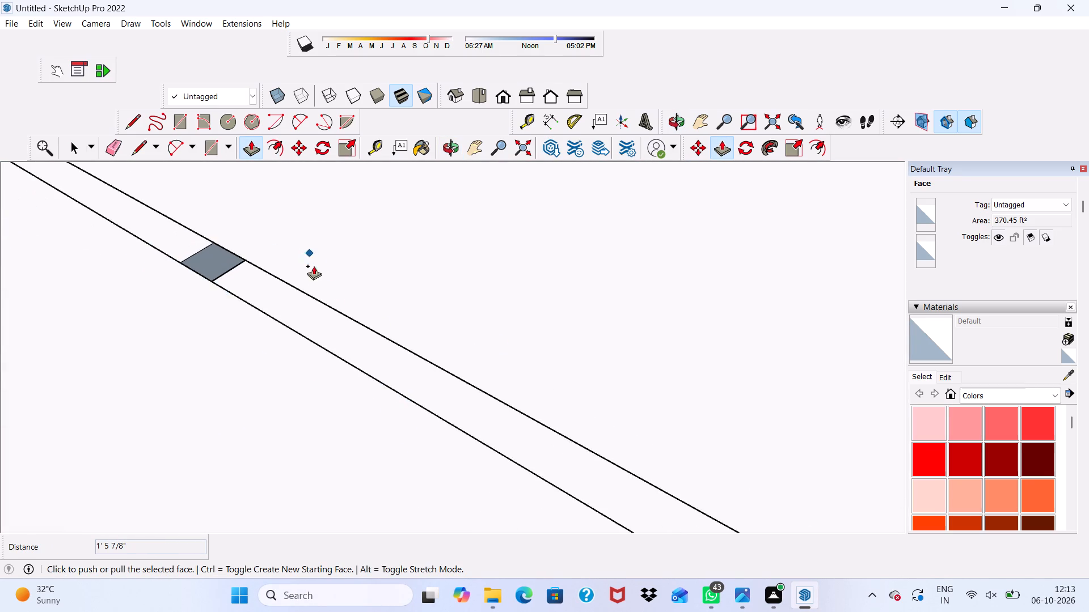
scroll(277, 310, down, 1)
middle_drag(224, 333, 590, 266)
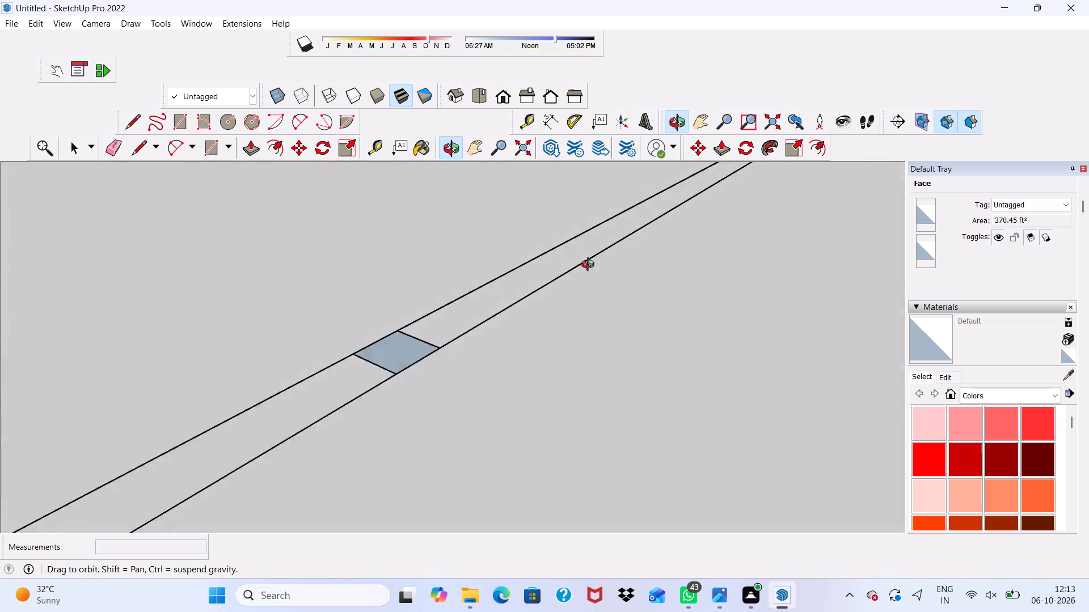
middle_drag(590, 266, 516, 256)
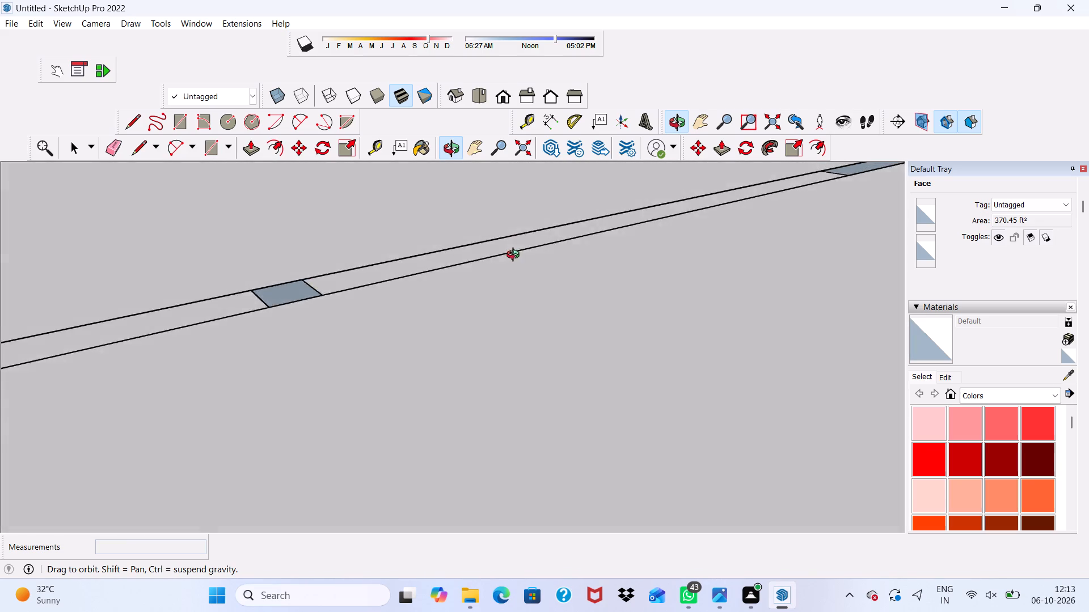
middle_drag(516, 256, 212, 334)
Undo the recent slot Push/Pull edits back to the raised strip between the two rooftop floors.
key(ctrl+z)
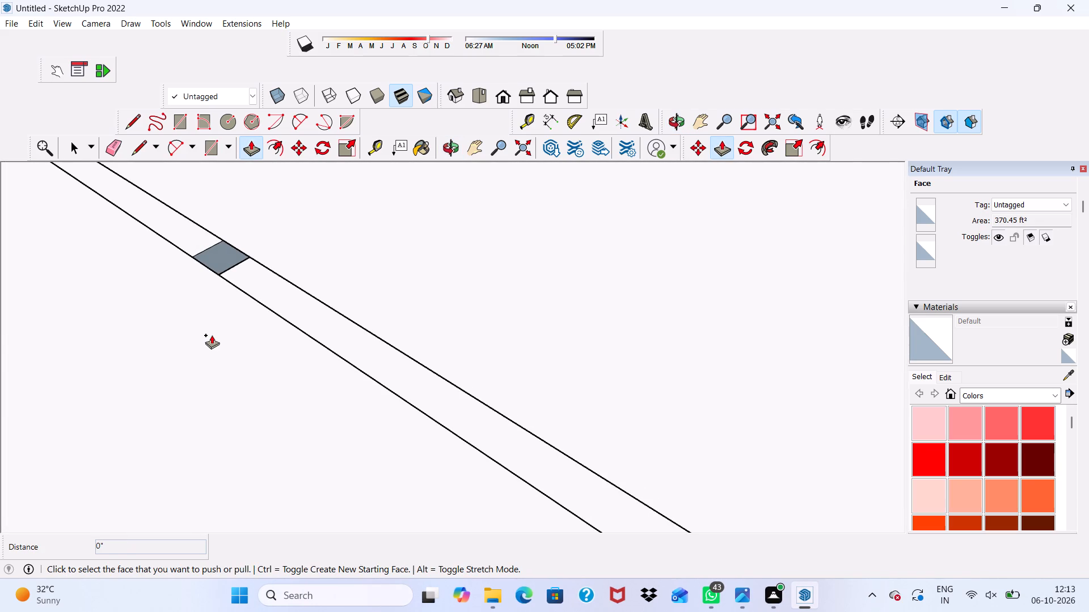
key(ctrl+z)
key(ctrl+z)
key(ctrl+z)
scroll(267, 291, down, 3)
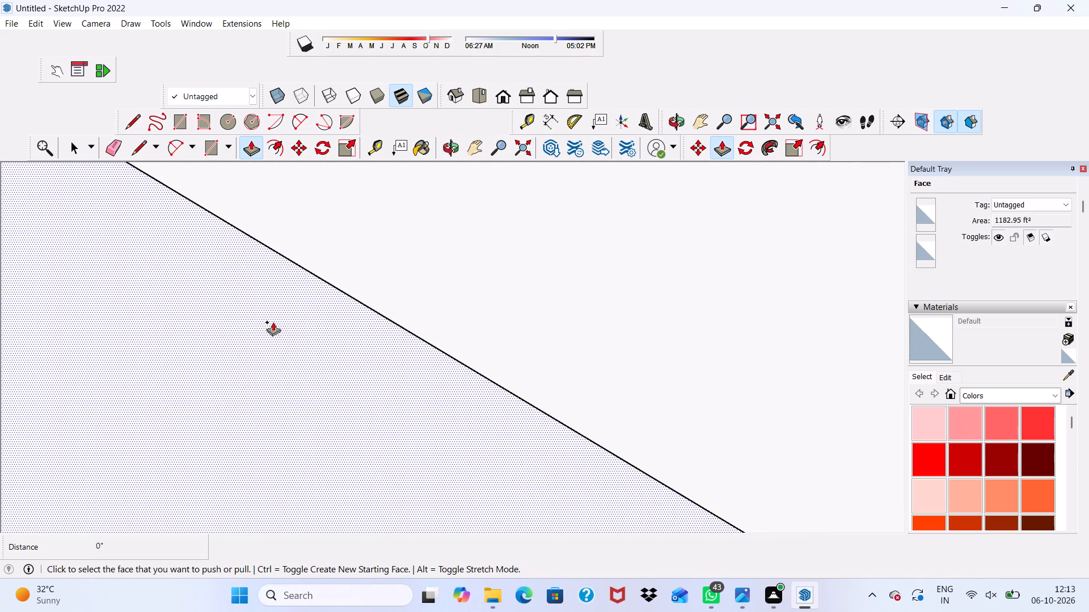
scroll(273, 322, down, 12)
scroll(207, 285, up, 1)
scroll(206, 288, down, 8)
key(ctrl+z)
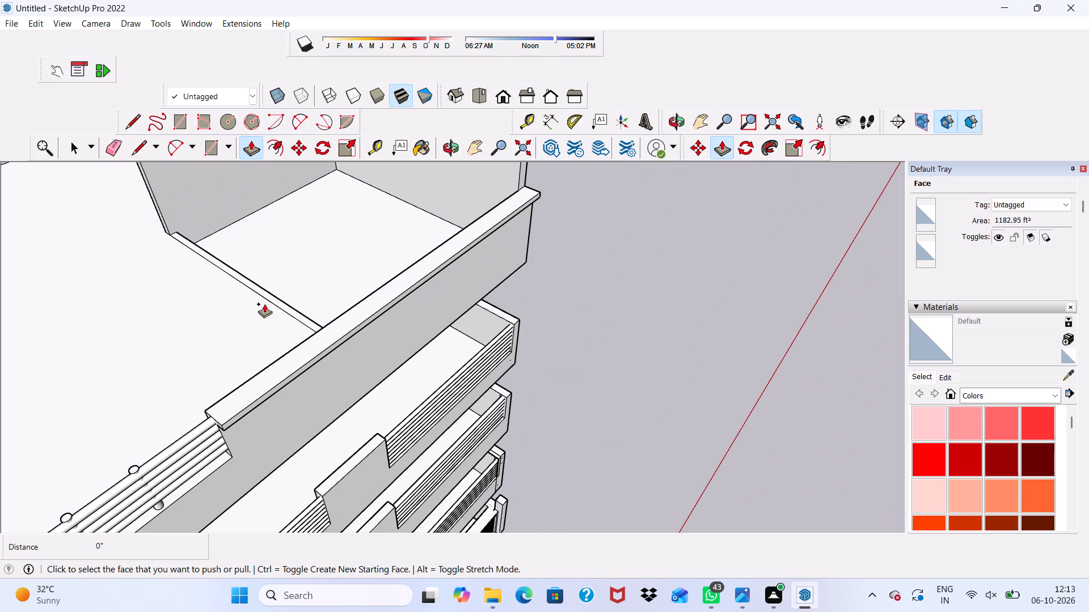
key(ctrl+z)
Lower the large rooftop floor face with Push/Pull by 1' 5 13/16" and a further 5 1/16".
middle_drag(286, 300, 30, 351)
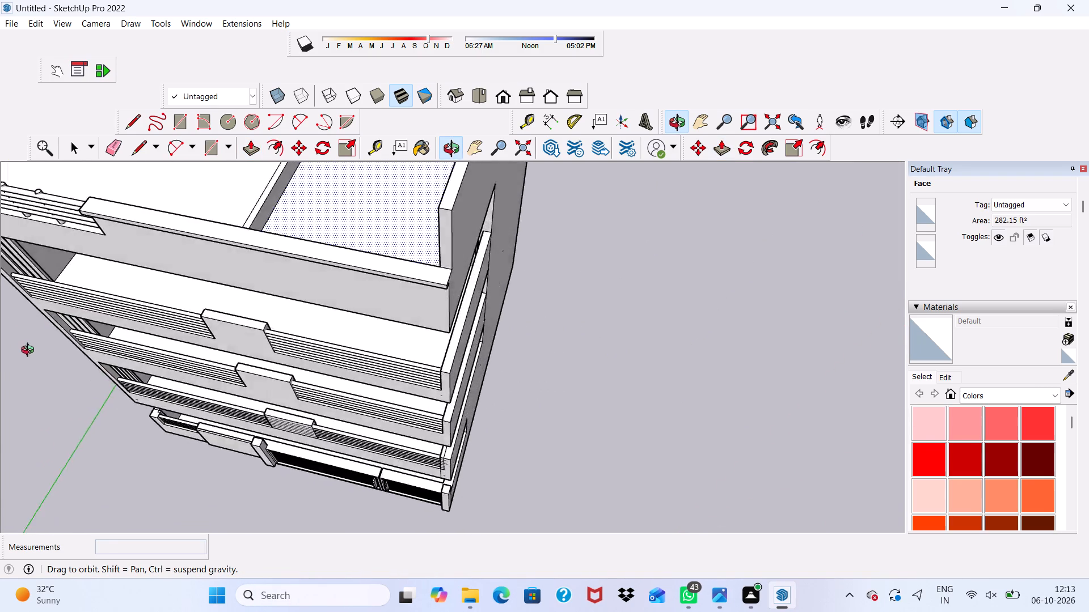
middle_drag(30, 351, 205, 337)
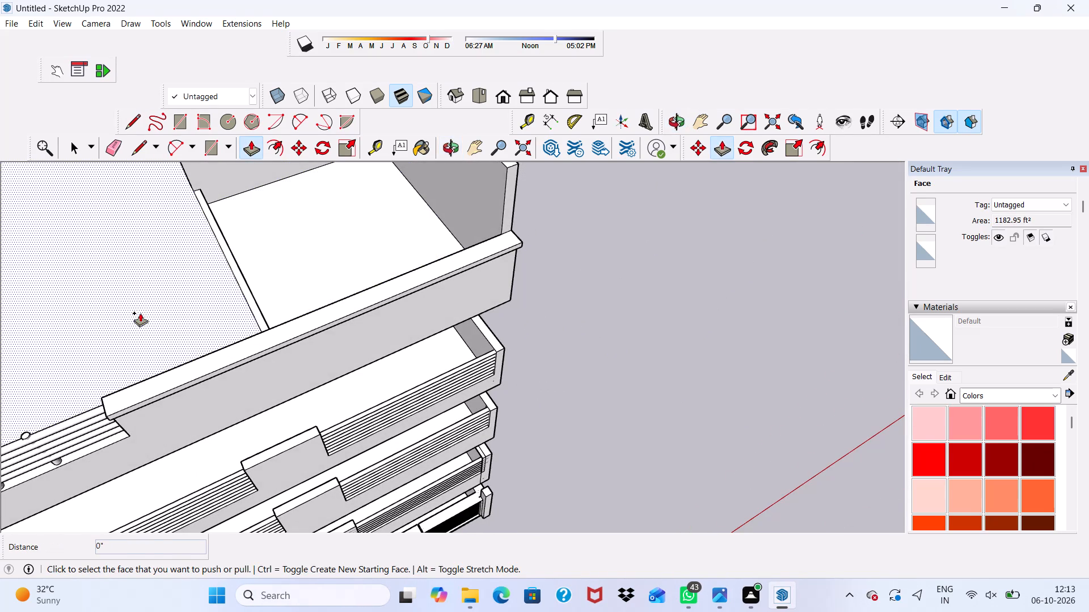
key(space)
click(140, 313)
click(243, 150)
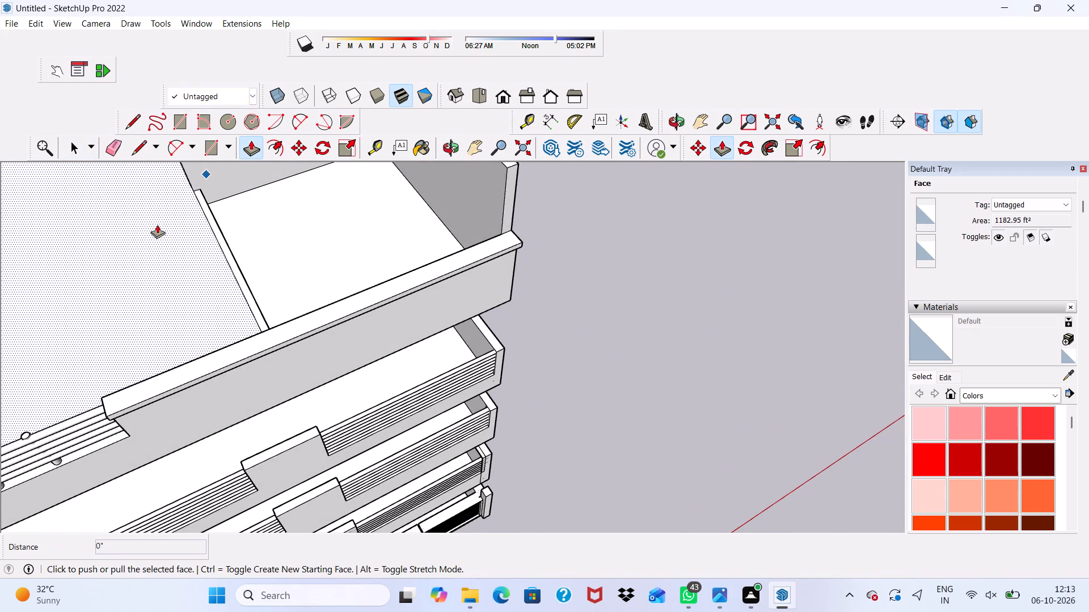
drag(121, 254, 157, 318)
scroll(116, 293, down, 1)
middle_drag(119, 301, 119, 309)
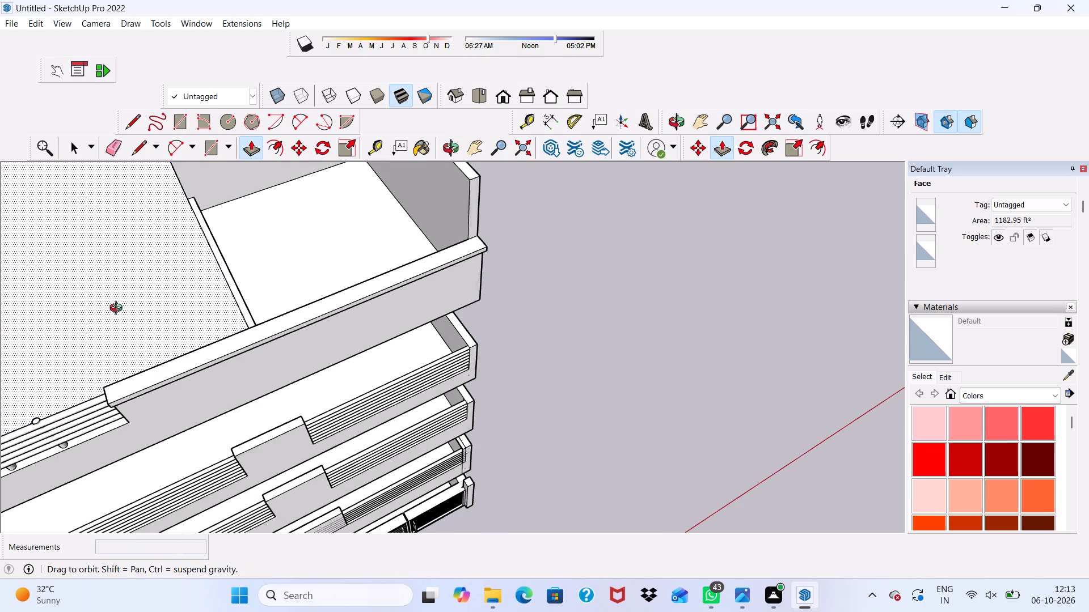
middle_drag(119, 309, 459, 290)
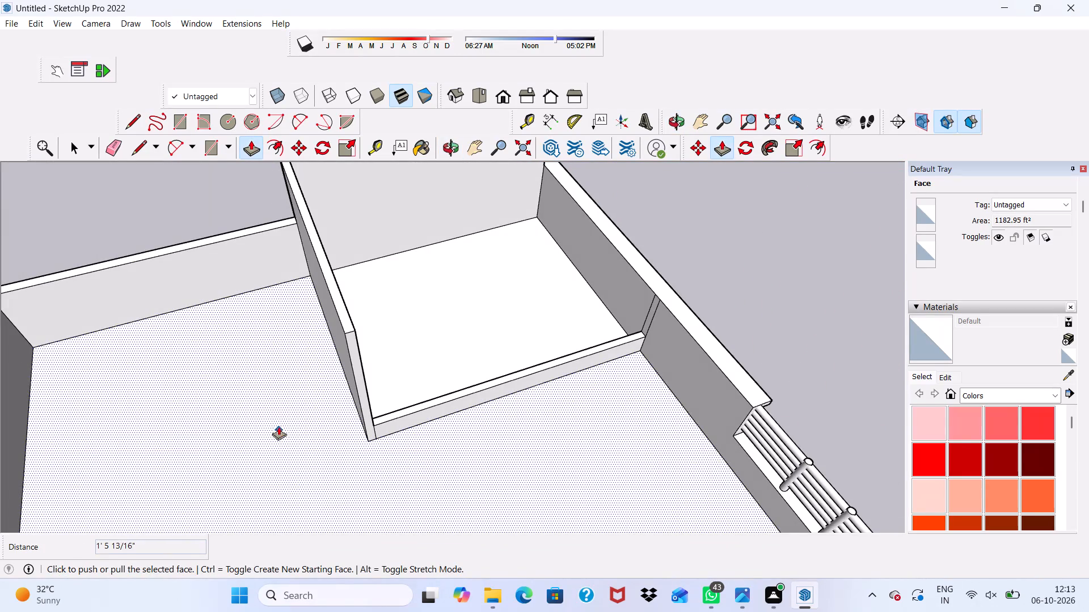
drag(278, 417, 285, 419)
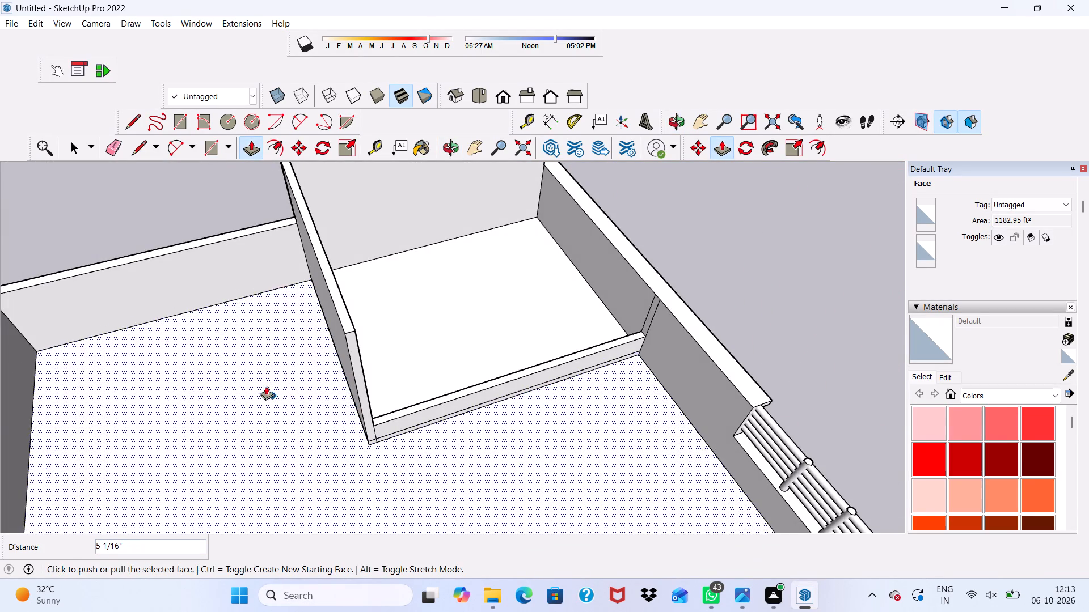
Examine the front balconies and the rooftop walls for effects of lowering the large floor.
scroll(265, 379, down, 4)
middle_drag(184, 311, 0, 101)
scroll(283, 220, up, 4)
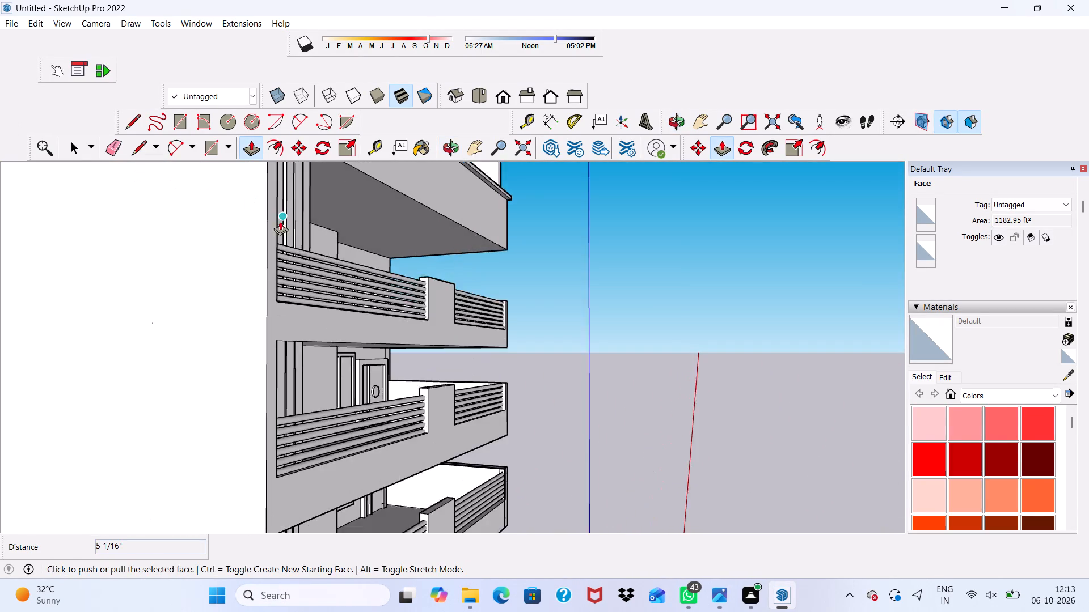
scroll(276, 224, down, 1)
middle_drag(281, 231, 667, 426)
middle_click(673, 426)
scroll(261, 360, up, 4)
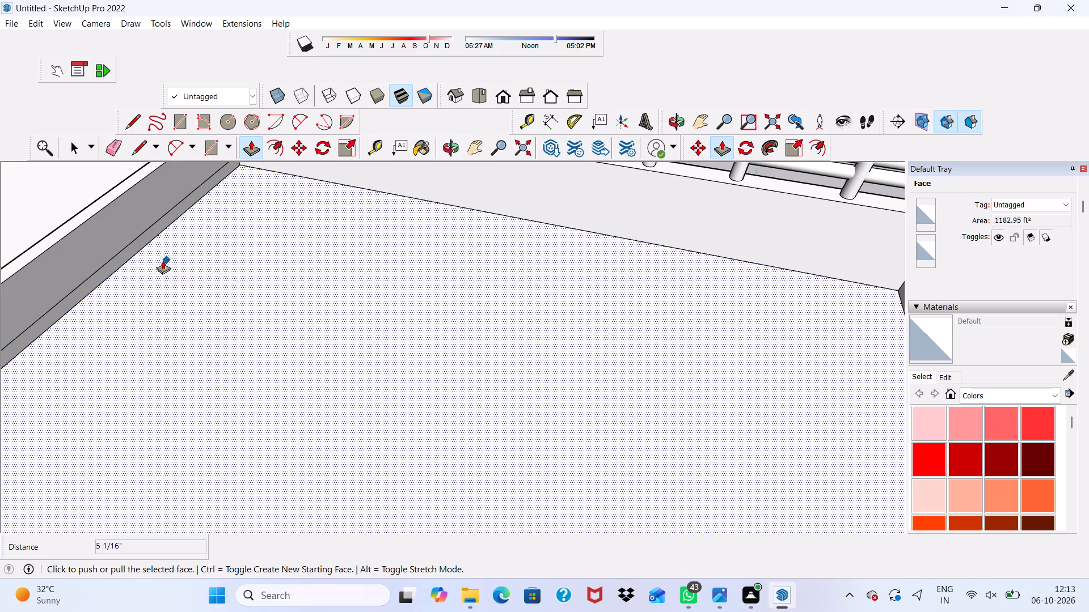
scroll(160, 268, down, 13)
scroll(279, 301, up, 1)
scroll(281, 307, down, 2)
middle_drag(329, 331, 272, 362)
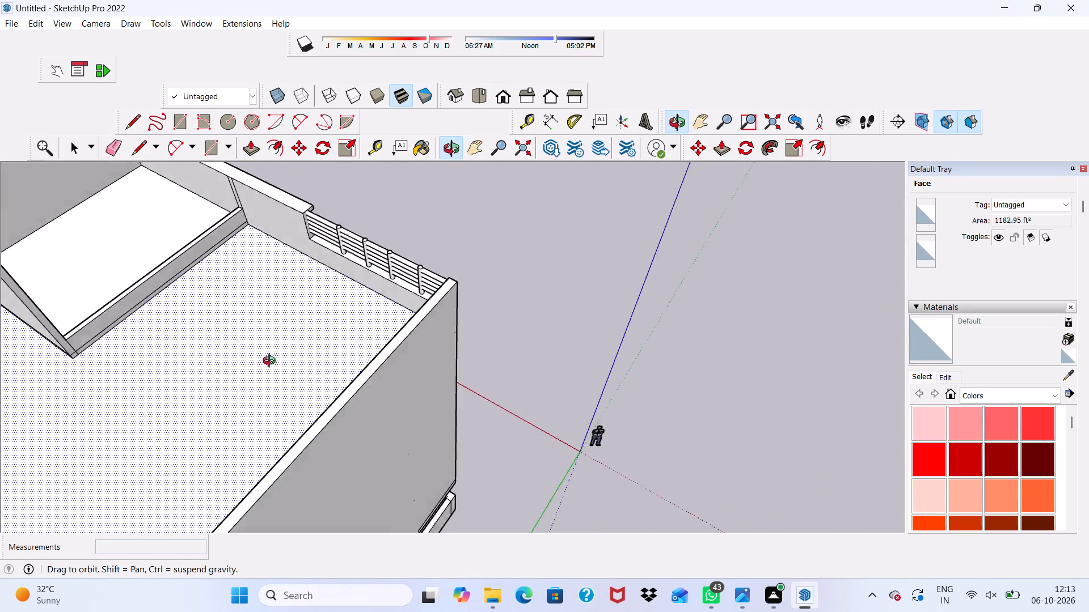
middle_drag(272, 362, 341, 371)
scroll(114, 312, down, 2)
scroll(136, 324, up, 12)
Erase the seam line running along the side of the raised strip between the two rooftop floors.
key(space)
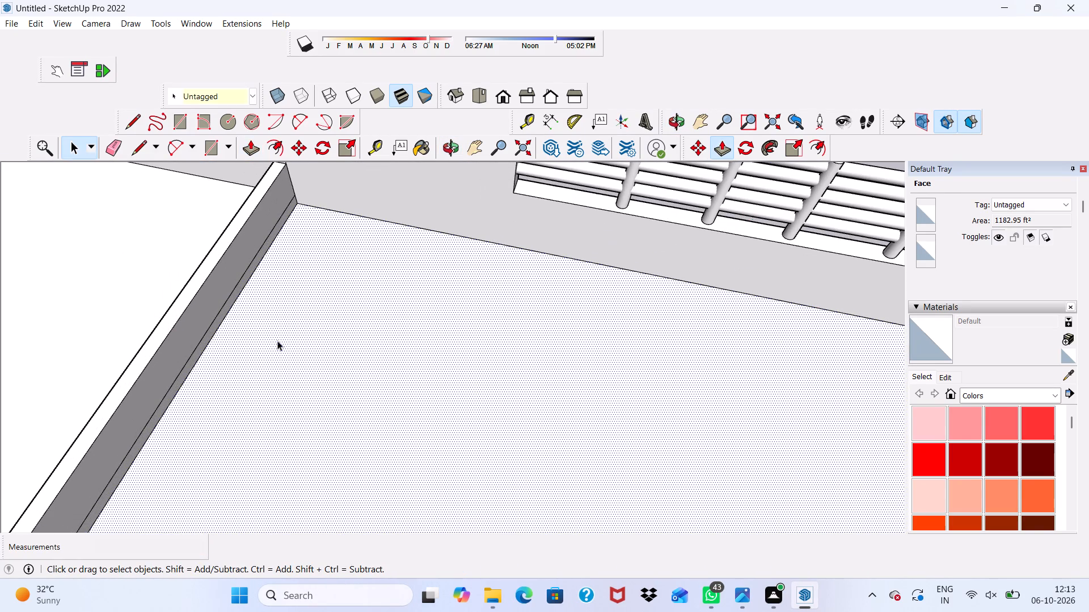
click(117, 144)
scroll(226, 285, up, 3)
click(237, 285)
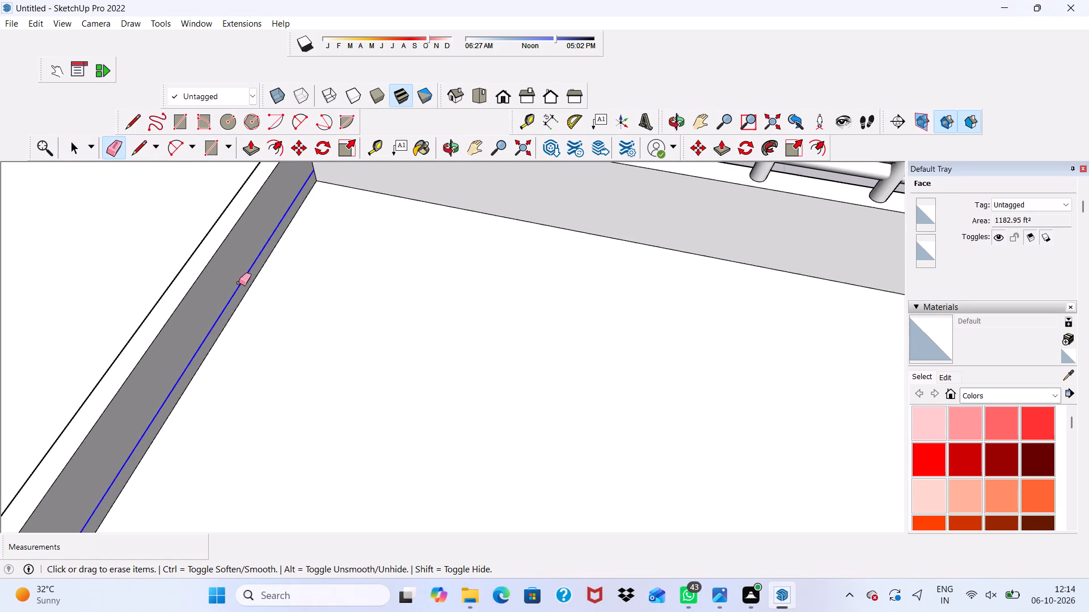
scroll(213, 283, down, 9)
key(space)
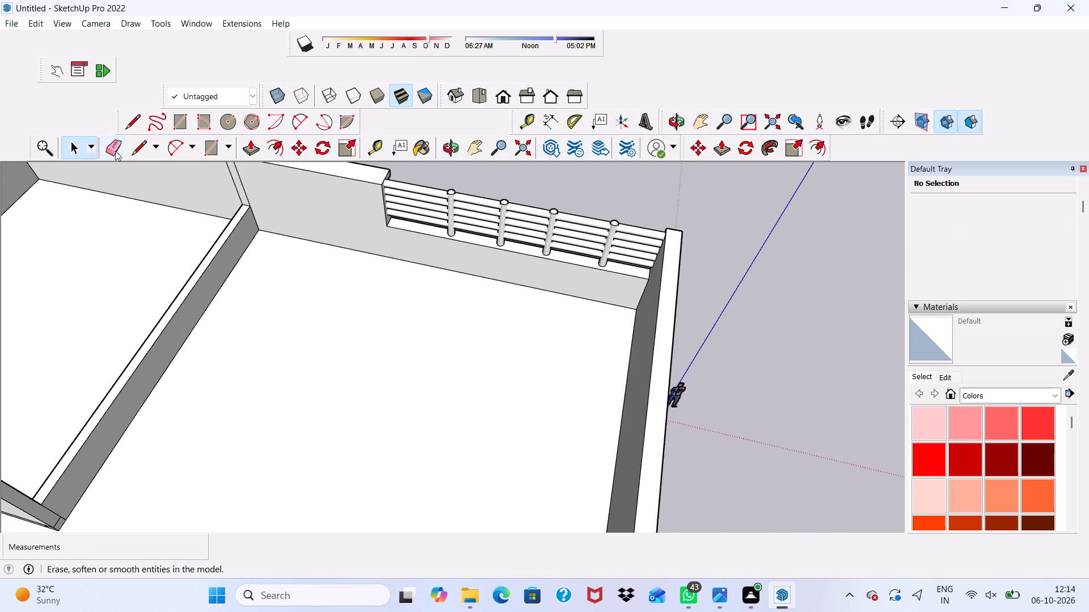
click(103, 143)
scroll(159, 438, up, 3)
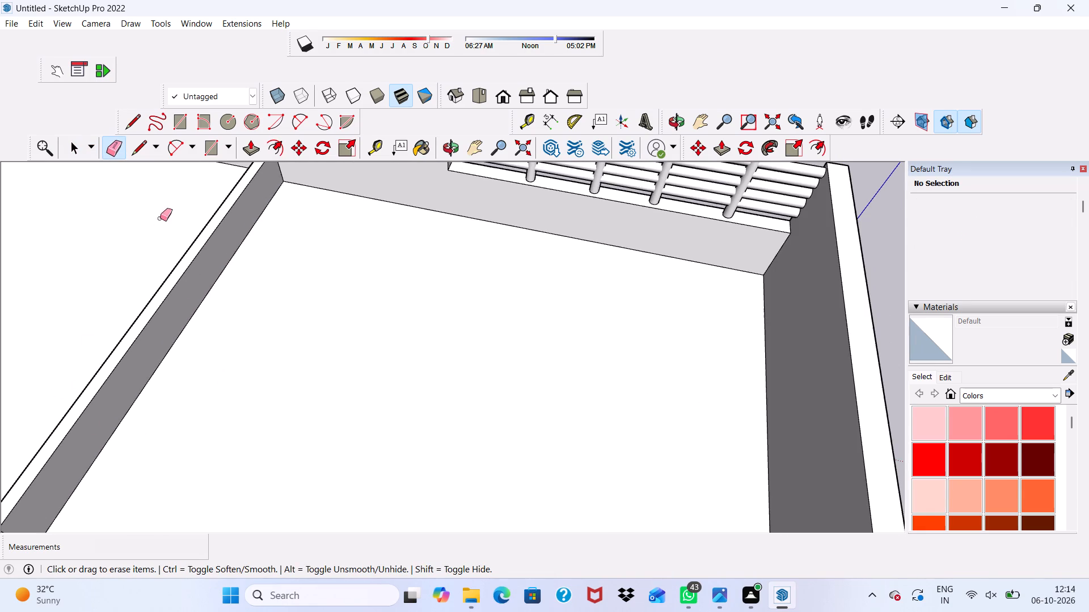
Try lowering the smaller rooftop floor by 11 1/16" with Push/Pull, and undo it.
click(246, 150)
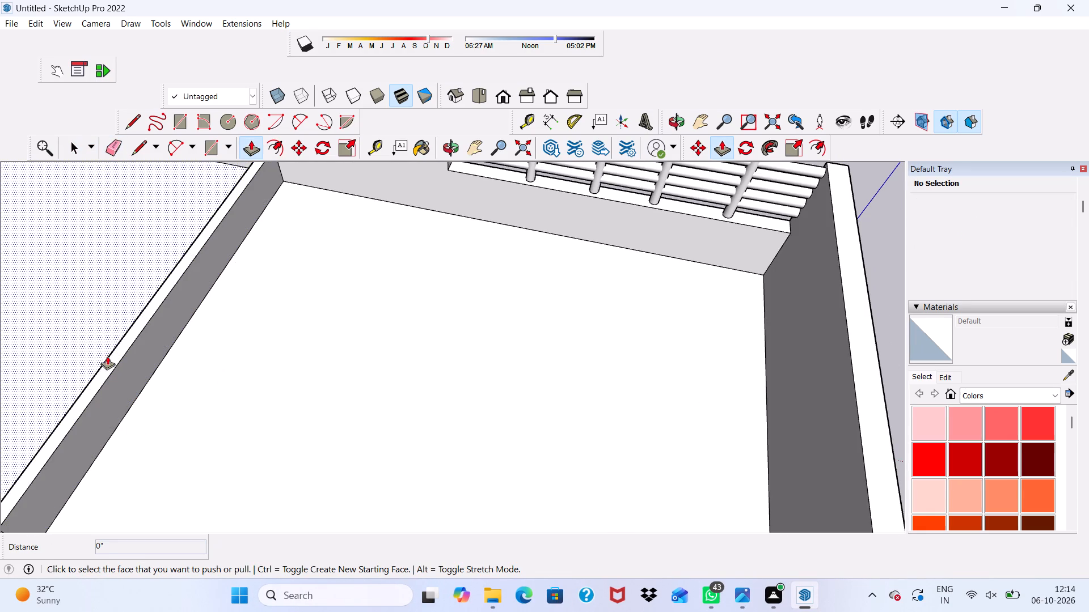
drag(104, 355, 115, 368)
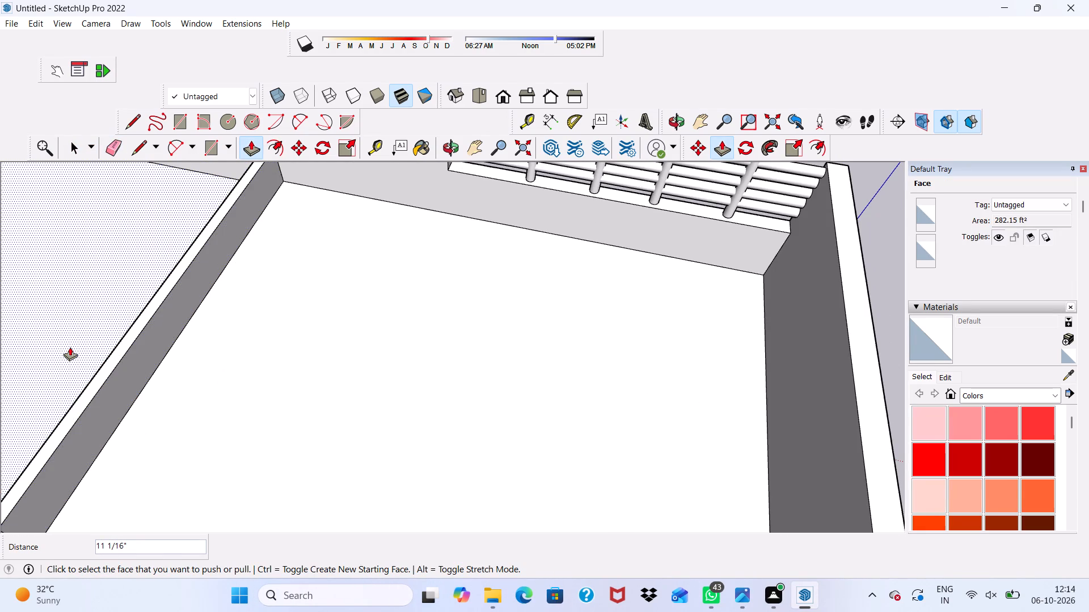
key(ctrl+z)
Push/Pull the top of the raised strip between the rooftop floors down 1' 10 7/8" to the large floor's level.
scroll(96, 353, up, 3)
drag(121, 362, 158, 390)
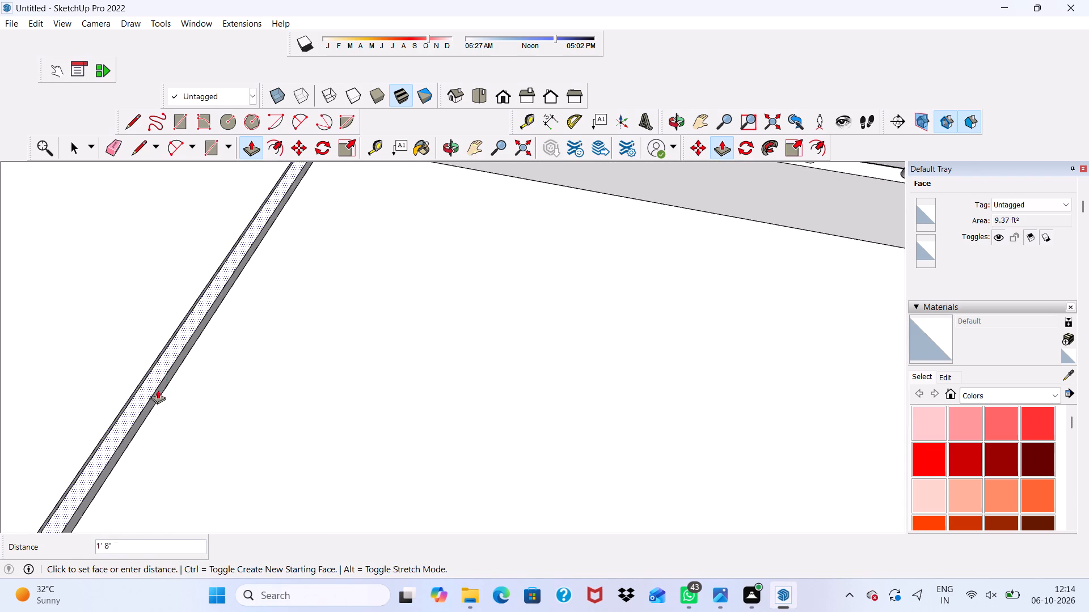
drag(158, 390, 161, 393)
Push/Pull the smaller rooftop floor down 5 1/16", level with the strip and the large floor.
scroll(100, 359, down, 9)
middle_drag(150, 386, 0, 424)
scroll(95, 255, up, 16)
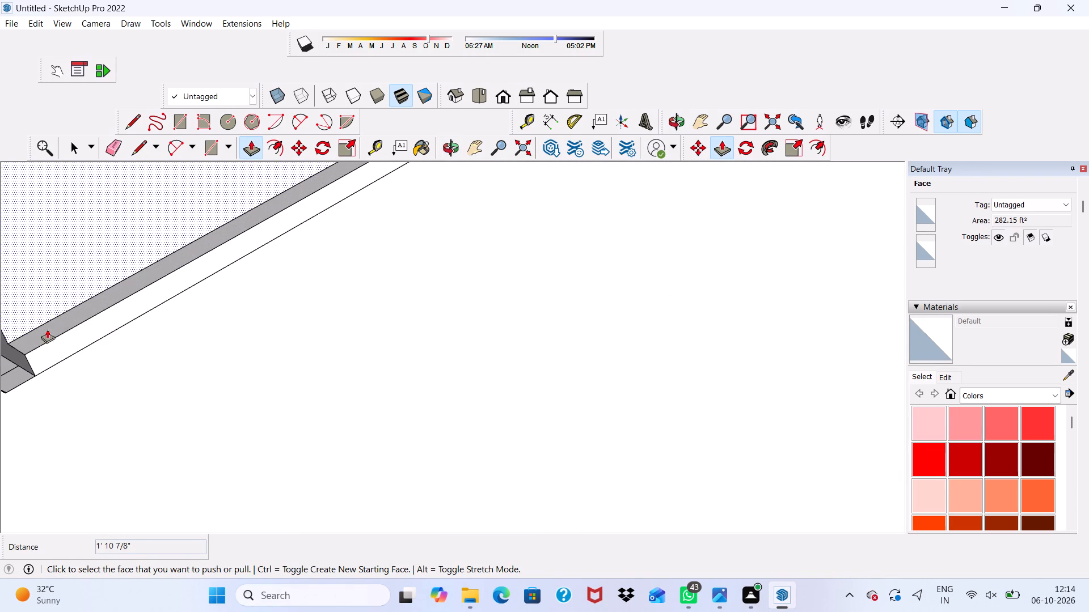
drag(9, 320, 20, 329)
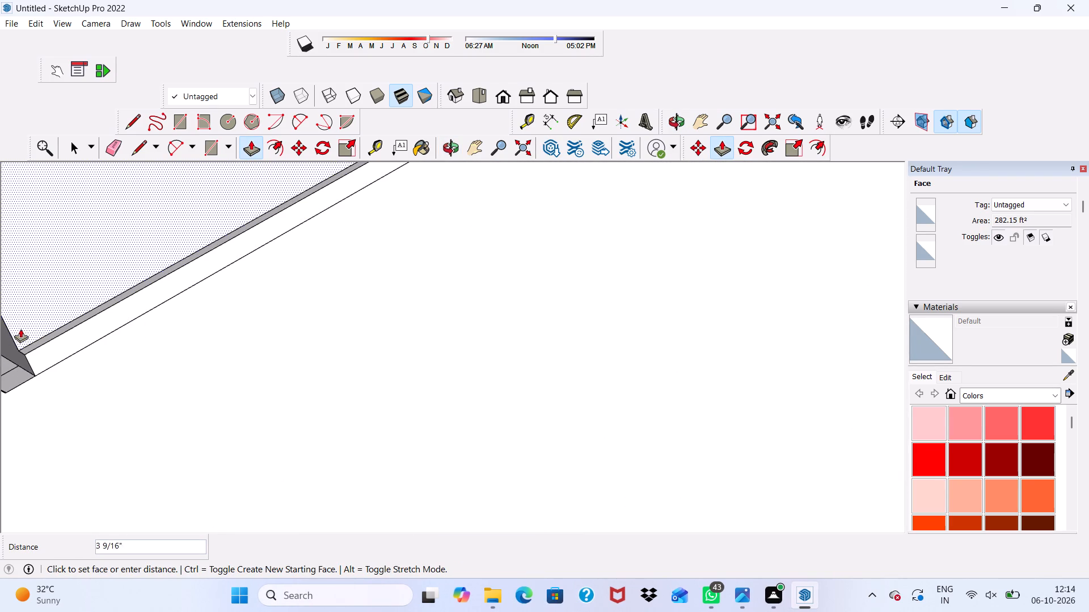
drag(20, 329, 27, 337)
Examine the levelled roof, side wall and balcony facade from above, below and the front.
scroll(1, 365, up, 1)
scroll(1, 367, down, 14)
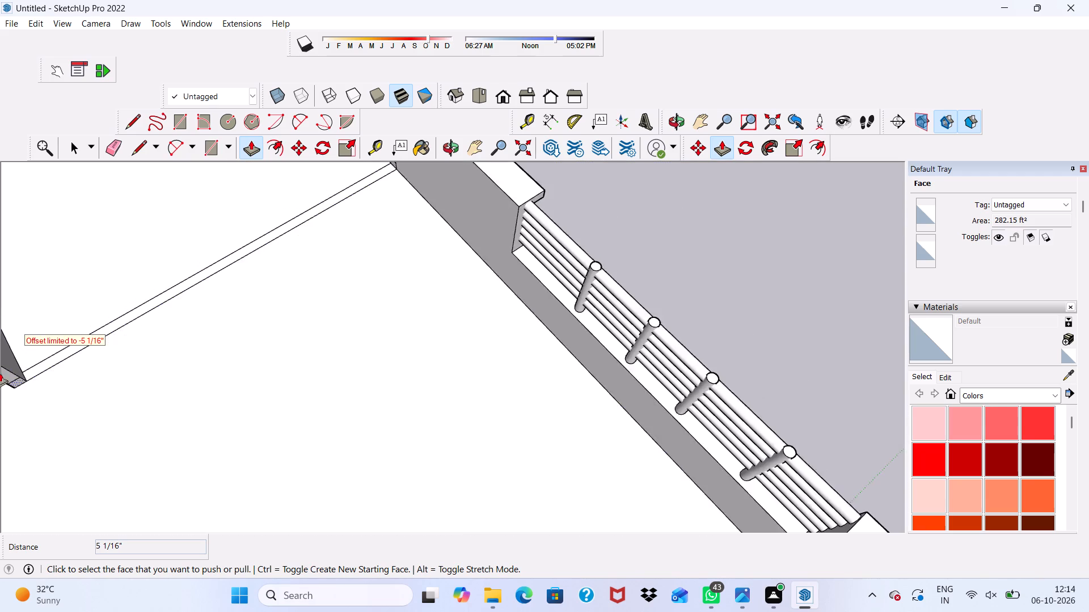
scroll(0, 373, down, 10)
scroll(105, 389, down, 3)
middle_drag(141, 377, 6, 290)
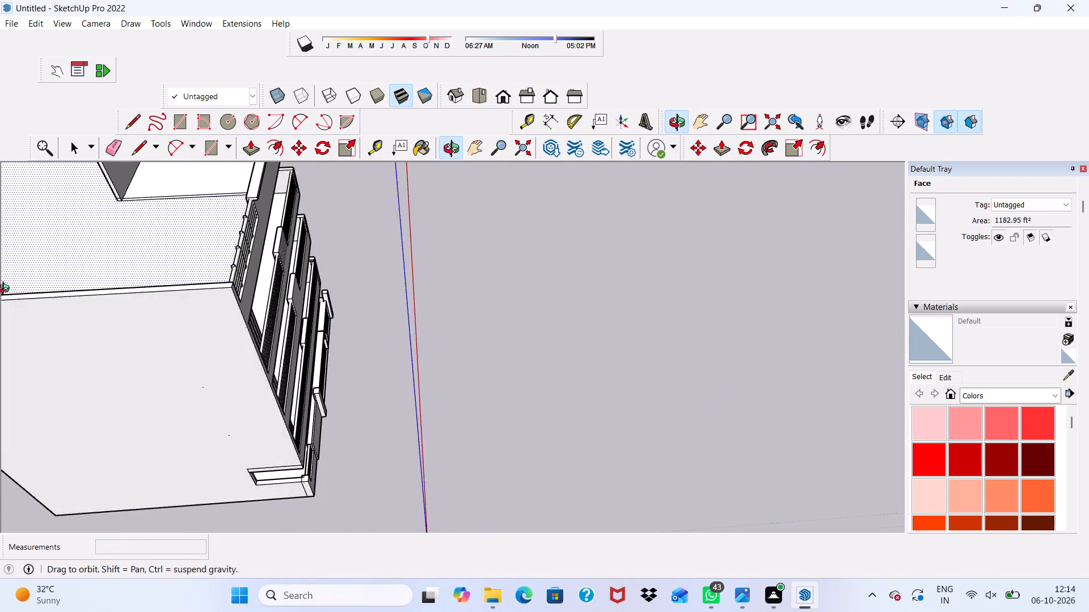
middle_drag(6, 290, 2, 179)
scroll(183, 305, up, 3)
scroll(249, 312, down, 1)
middle_drag(249, 315, 0, 160)
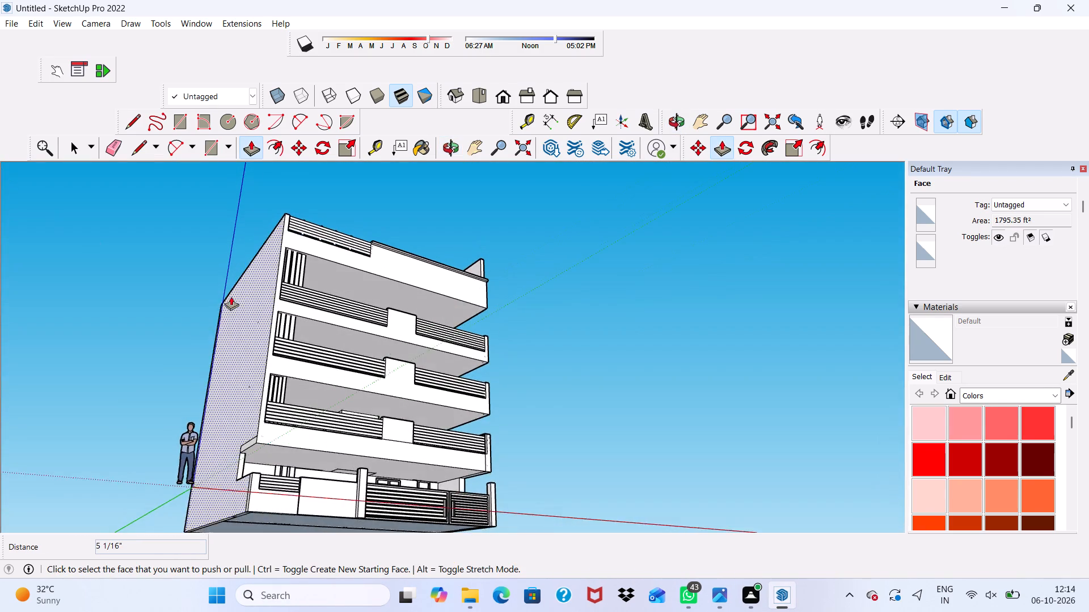
scroll(234, 324, up, 1)
scroll(185, 301, down, 7)
middle_drag(388, 385, 196, 448)
scroll(357, 250, up, 4)
key(space)
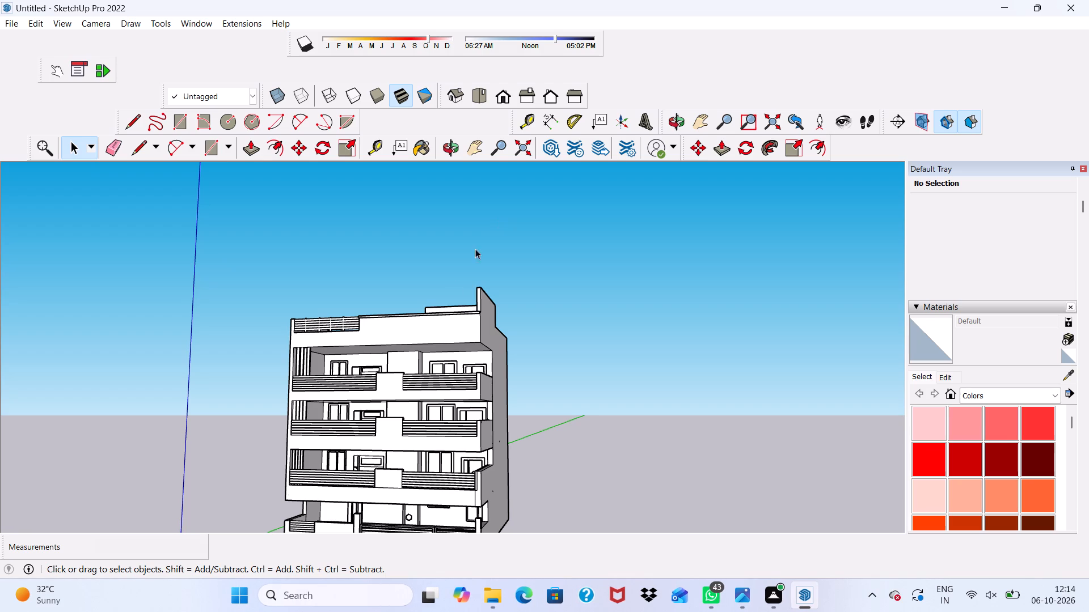
scroll(435, 313, down, 1)
scroll(402, 305, up, 3)
scroll(420, 279, down, 1)
middle_drag(420, 278, 556, 417)
middle_drag(537, 428, 529, 432)
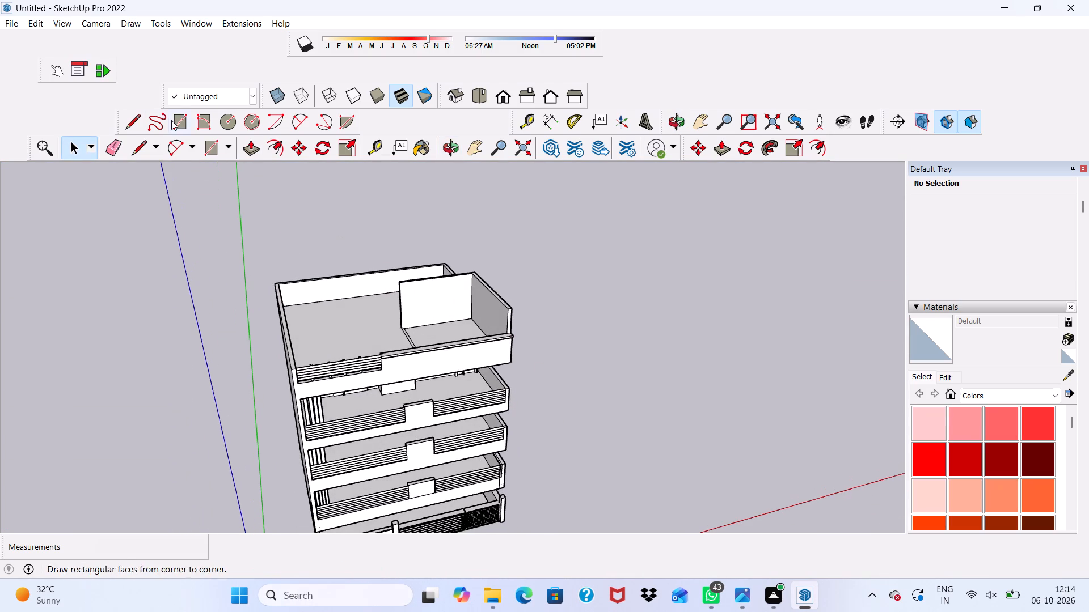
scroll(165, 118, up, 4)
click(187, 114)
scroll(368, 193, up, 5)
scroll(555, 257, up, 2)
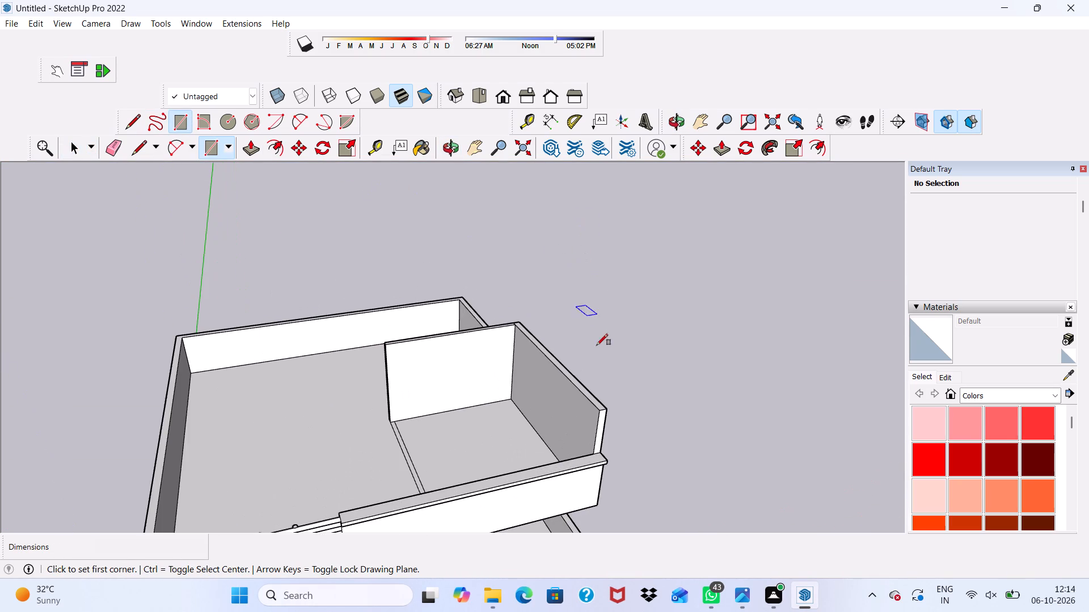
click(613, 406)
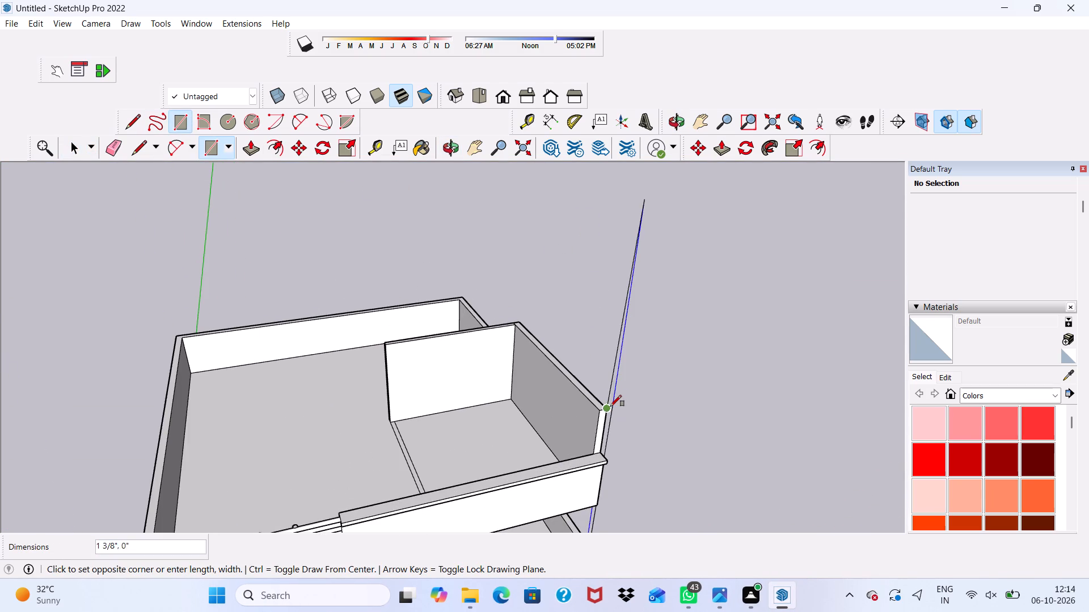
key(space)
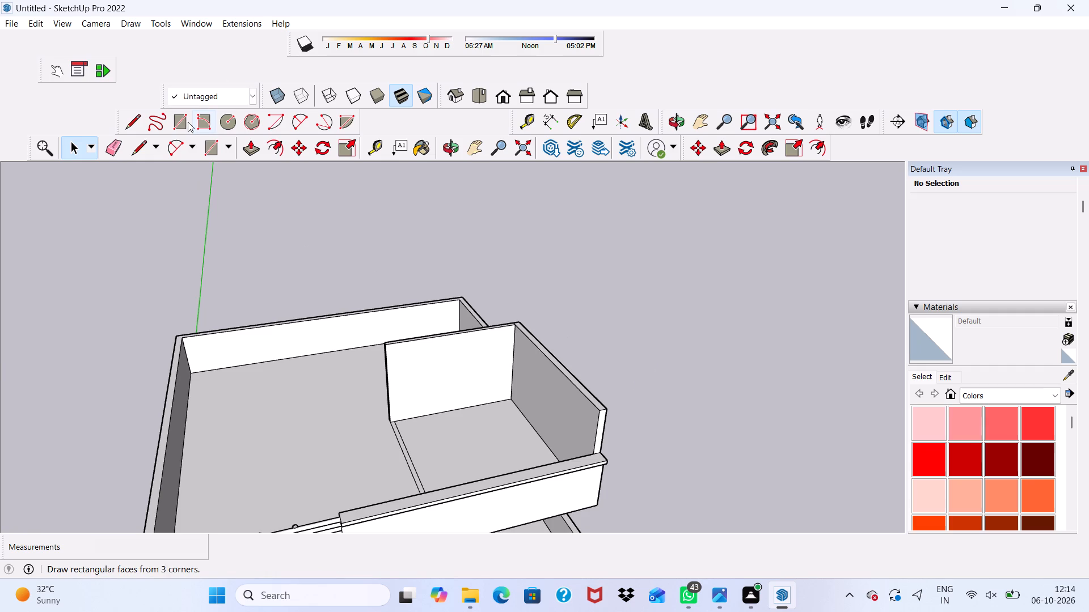
Draw a rectangle about 18' 9" by 16' 4" across the wall tops, from the outer side-wall corner to the partition's free end.
click(175, 127)
scroll(598, 415, up, 8)
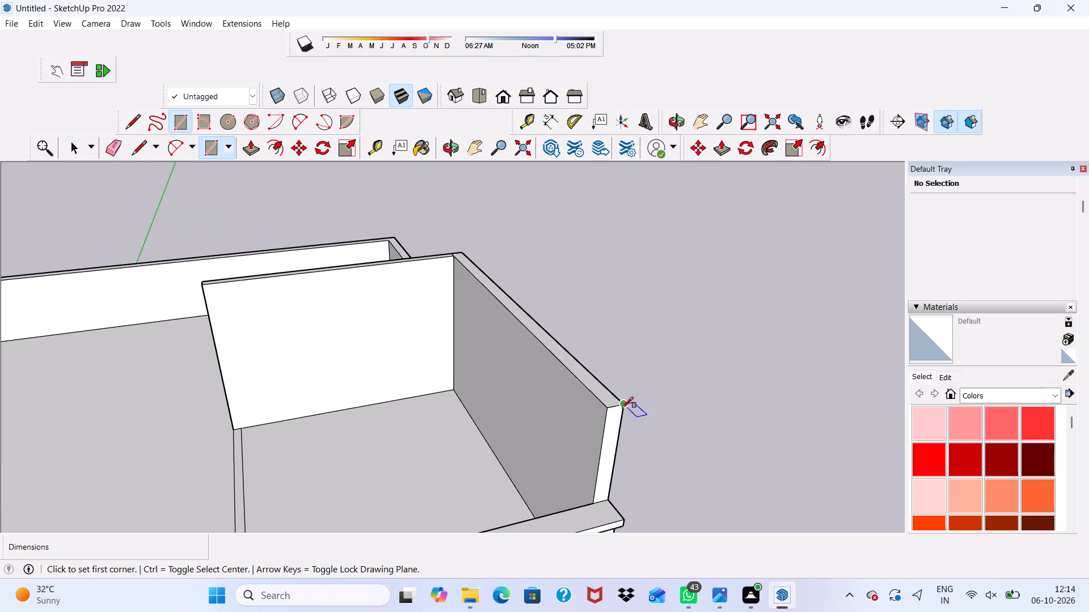
click(622, 406)
scroll(368, 267, up, 2)
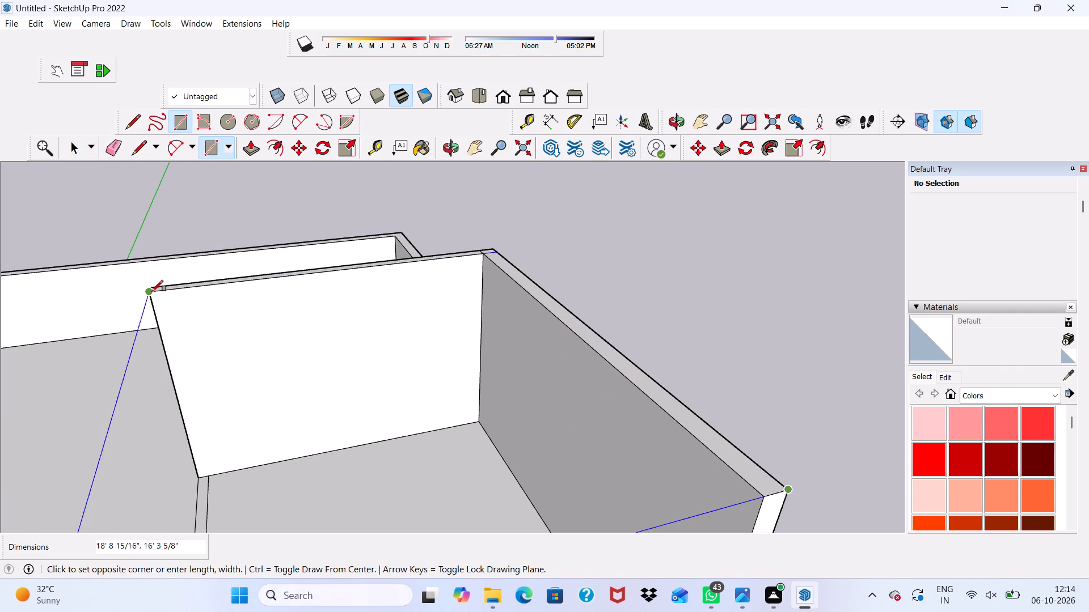
click(153, 288)
Push/Pull the underside of the new roof face over the smaller rooftop floor down 6" to make a slab.
scroll(147, 287, down, 5)
middle_drag(250, 299, 287, 270)
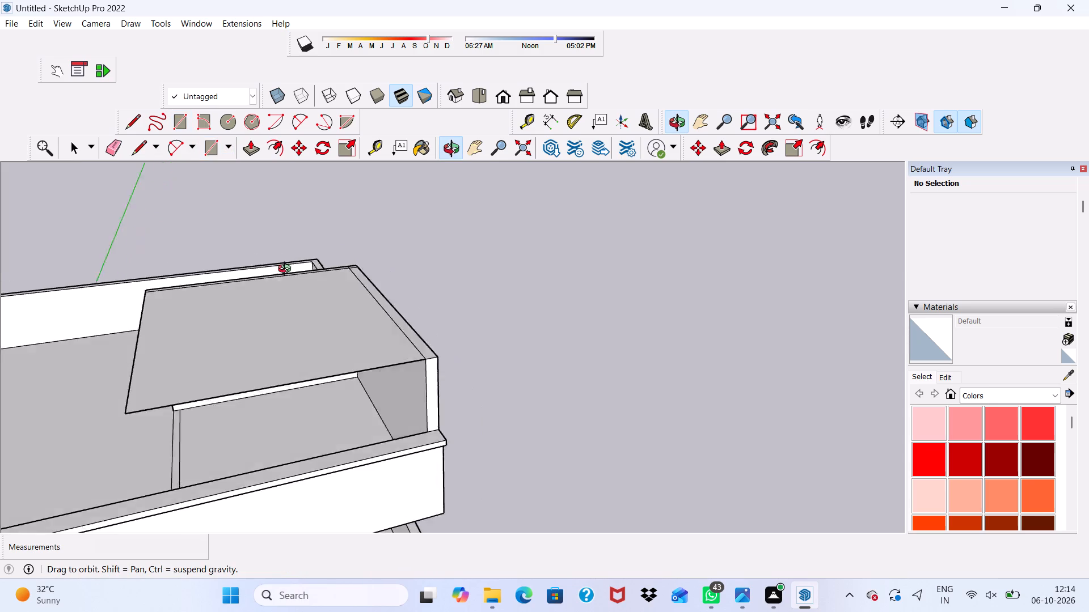
middle_drag(287, 270, 202, 273)
scroll(209, 285, up, 5)
key(space)
middle_drag(201, 286, 284, 190)
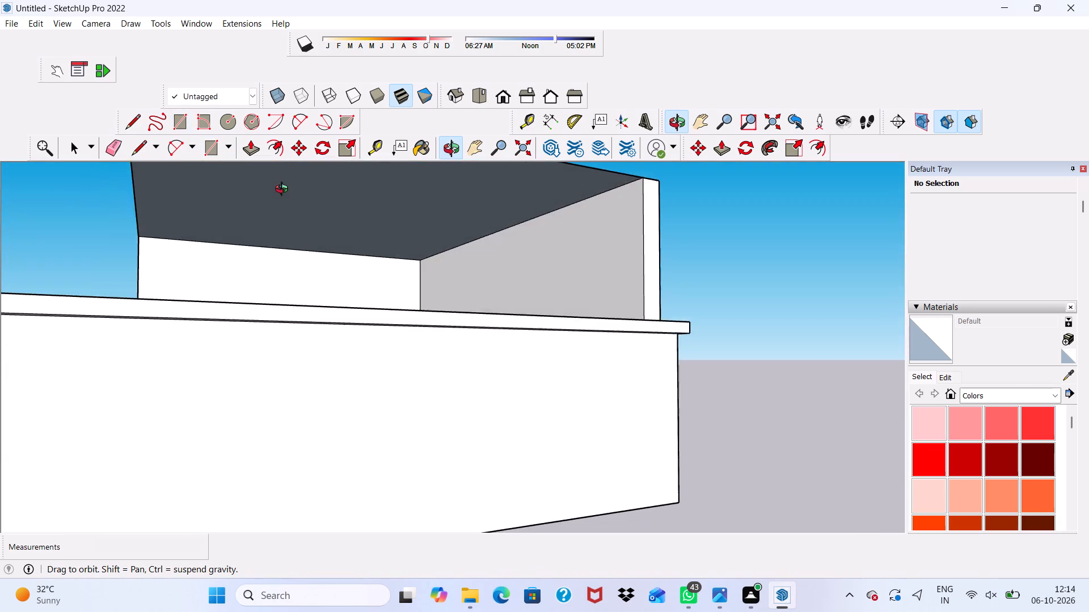
middle_drag(284, 190, 234, 299)
click(206, 325)
scroll(194, 319, down, 2)
middle_drag(188, 322, 309, 263)
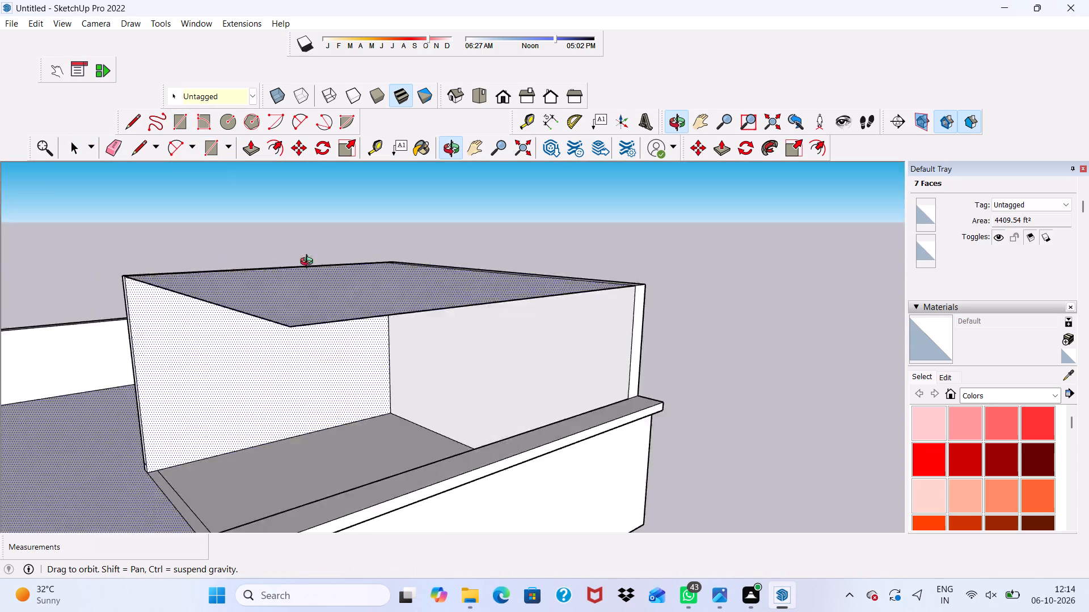
middle_drag(309, 263, 375, 222)
click(385, 219)
drag(251, 143, 220, 135)
click(229, 144)
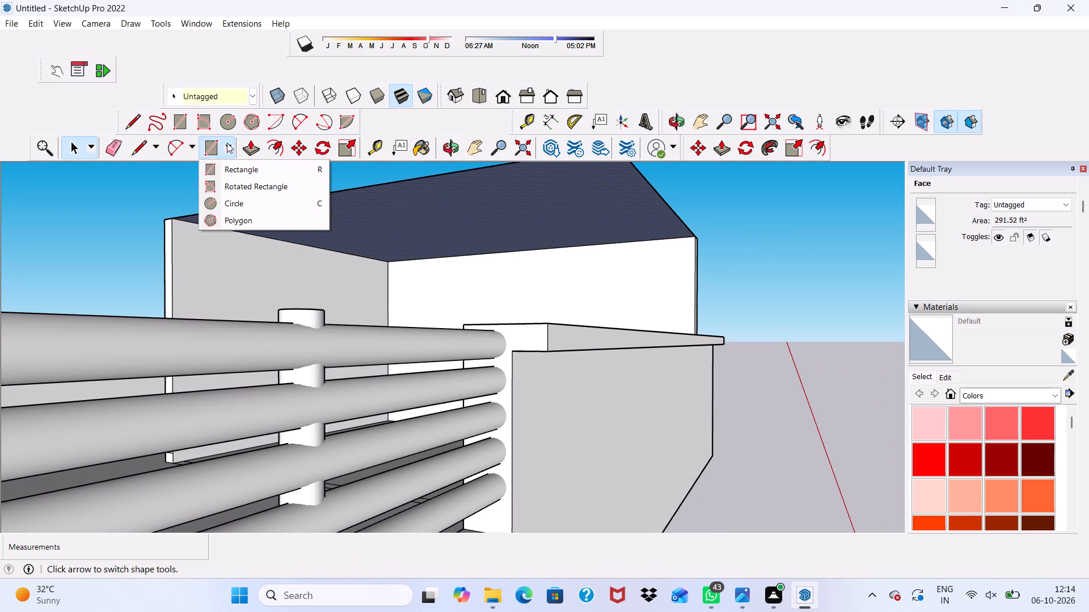
click(251, 148)
click(309, 211)
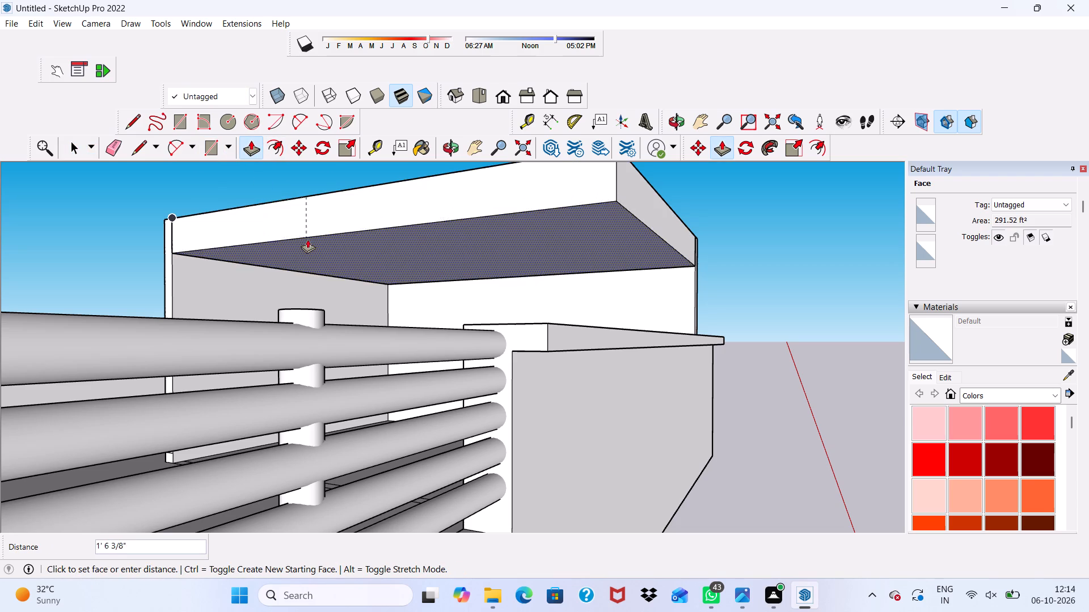
scroll(159, 217, up, 2)
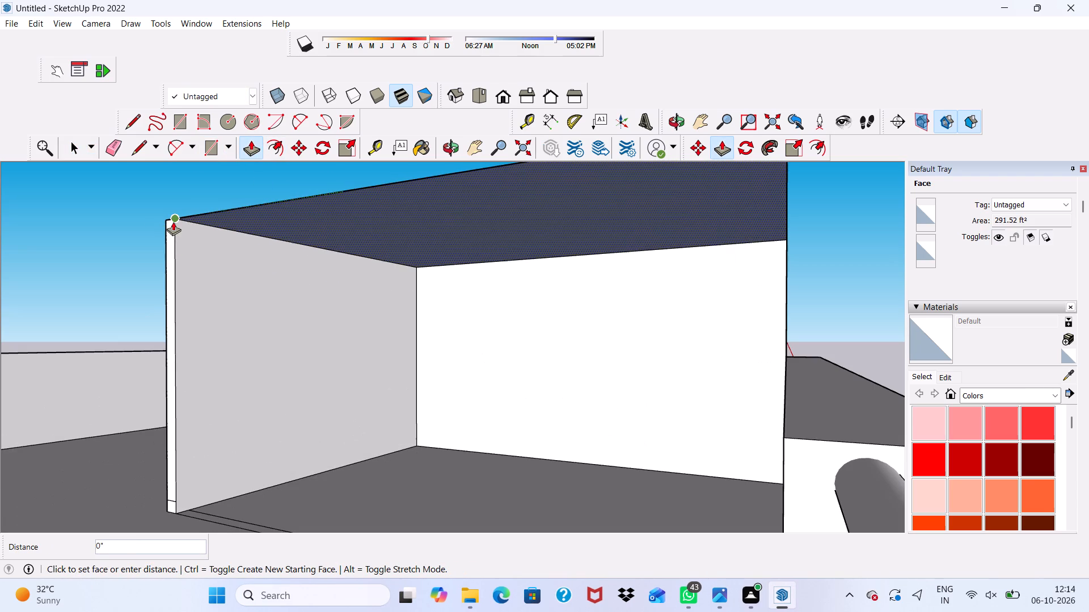
text(6")
key(Return)
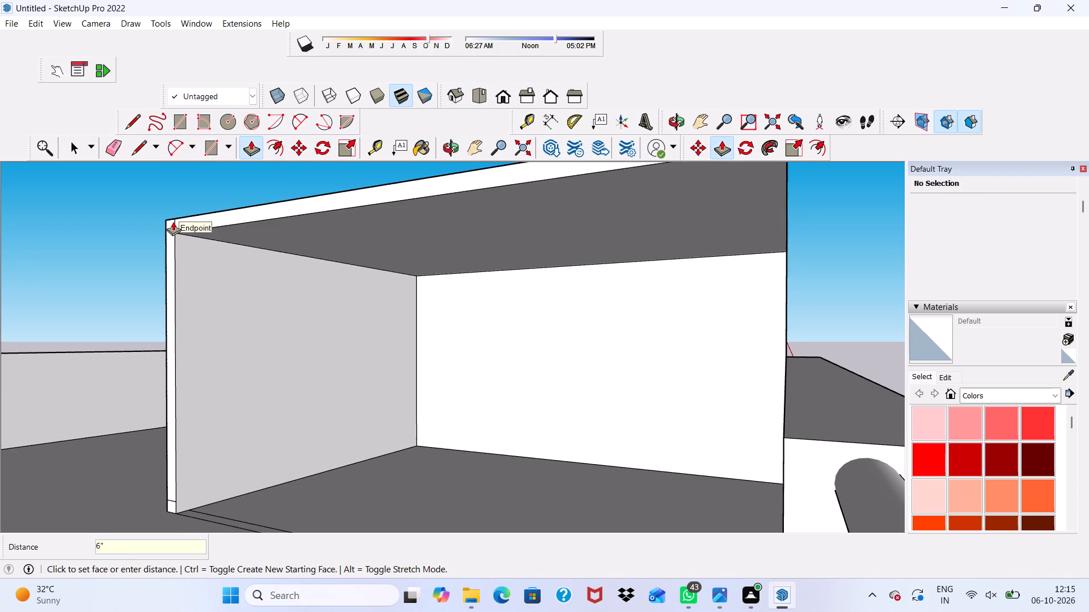
Erase the seam edges on top of the new slab where it meets the side and partition walls, including the short leftover edges.
scroll(151, 226, down, 3)
middle_drag(166, 225, 0, 363)
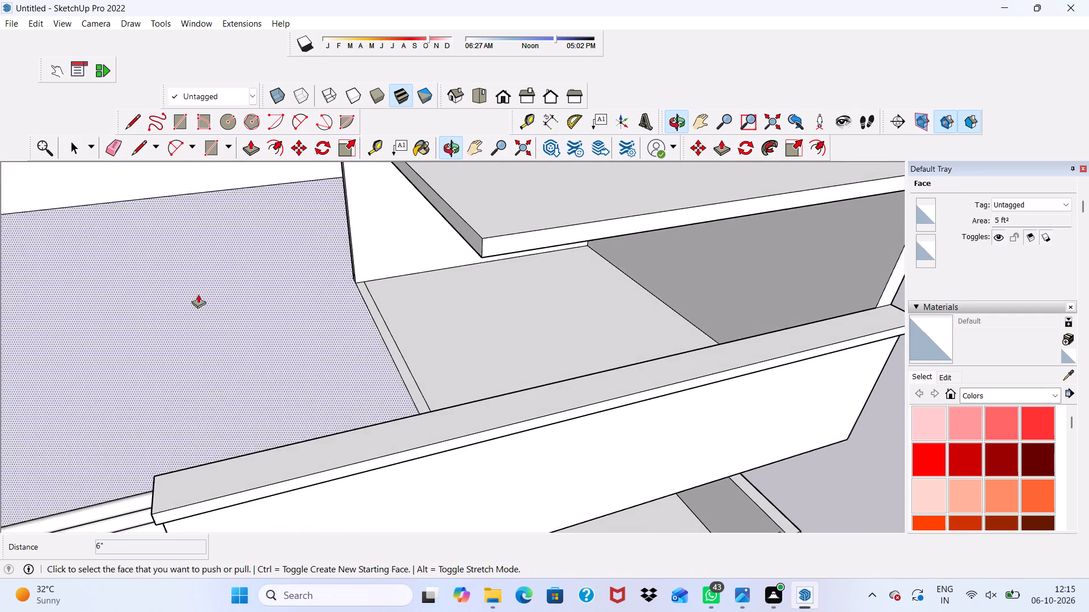
scroll(200, 295, down, 9)
scroll(430, 236, up, 5)
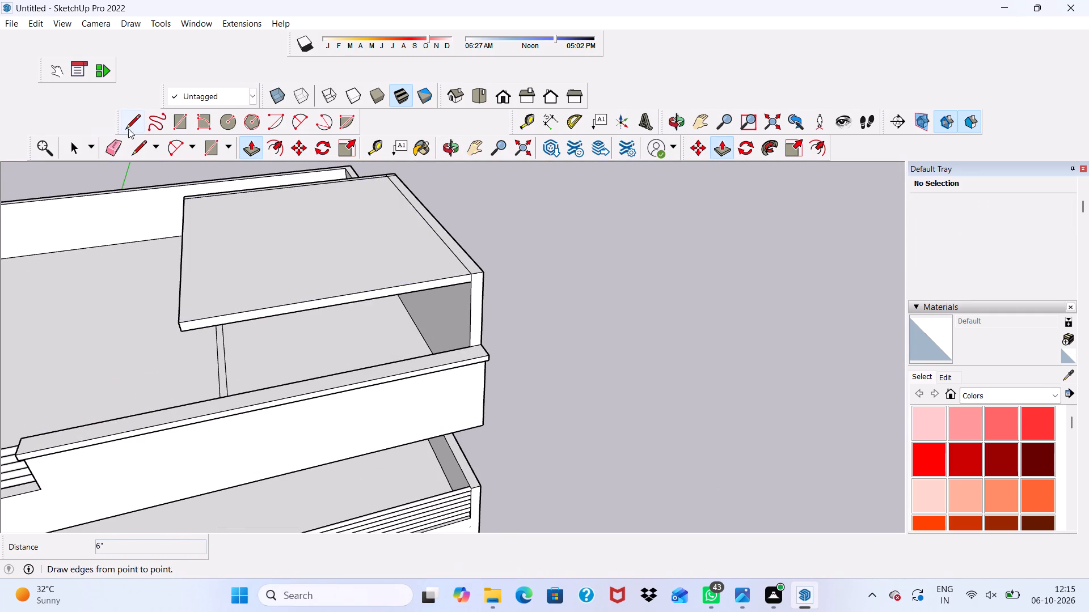
click(112, 146)
scroll(462, 232, up, 2)
drag(442, 247, 437, 252)
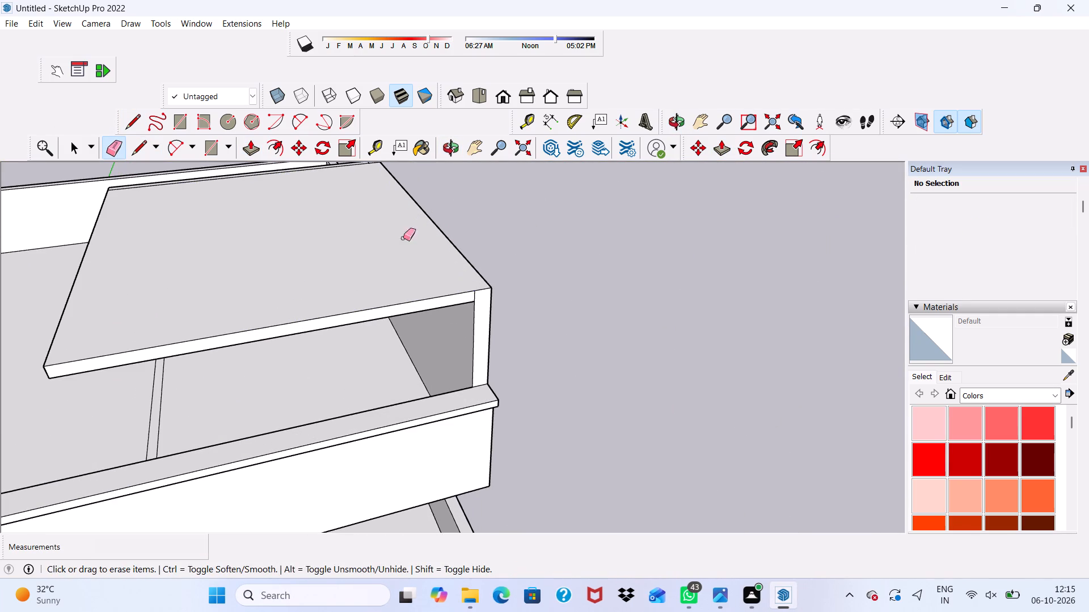
scroll(295, 165, up, 4)
scroll(269, 188, down, 9)
scroll(285, 197, up, 8)
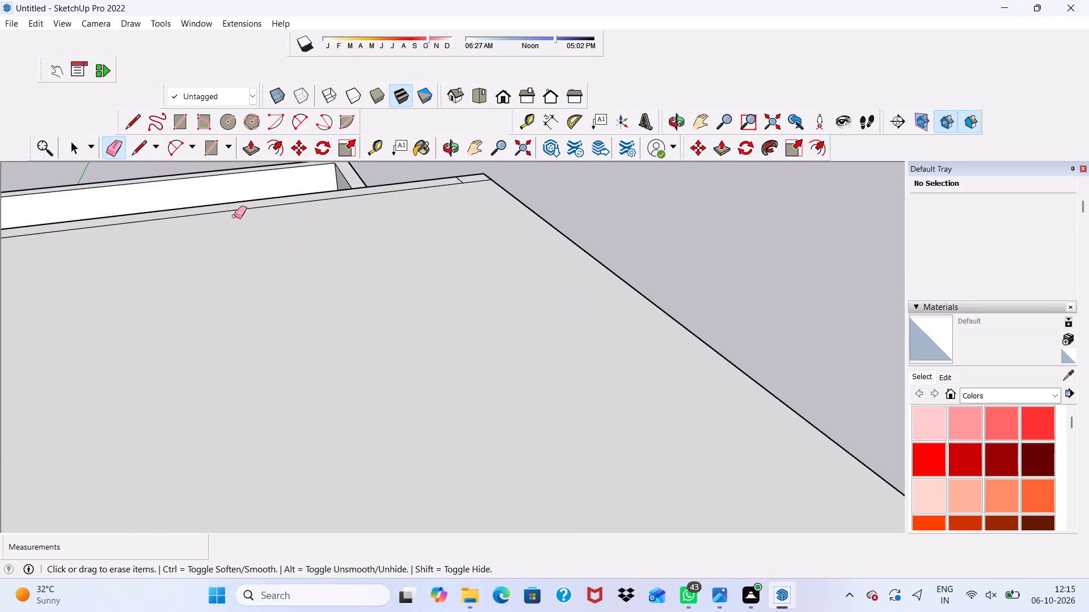
drag(232, 207, 231, 216)
scroll(447, 221, up, 6)
scroll(457, 170, down, 3)
scroll(408, 254, up, 1)
scroll(408, 260, down, 4)
scroll(479, 192, up, 8)
drag(449, 198, 446, 221)
click(394, 196)
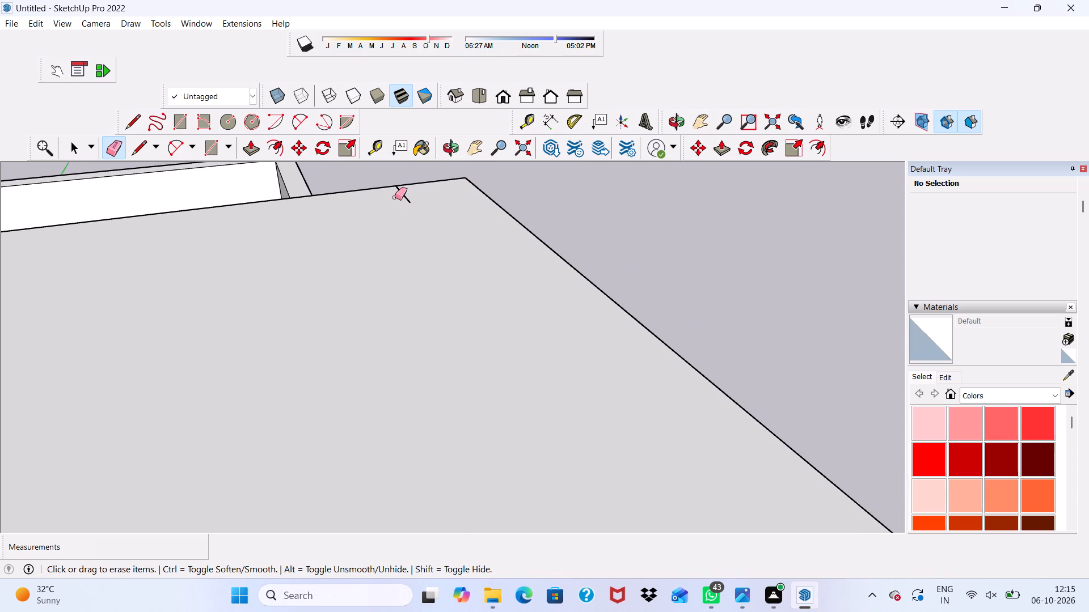
drag(398, 194, 453, 190)
scroll(294, 250, down, 9)
scroll(278, 16, up, 1)
scroll(296, 2, down, 6)
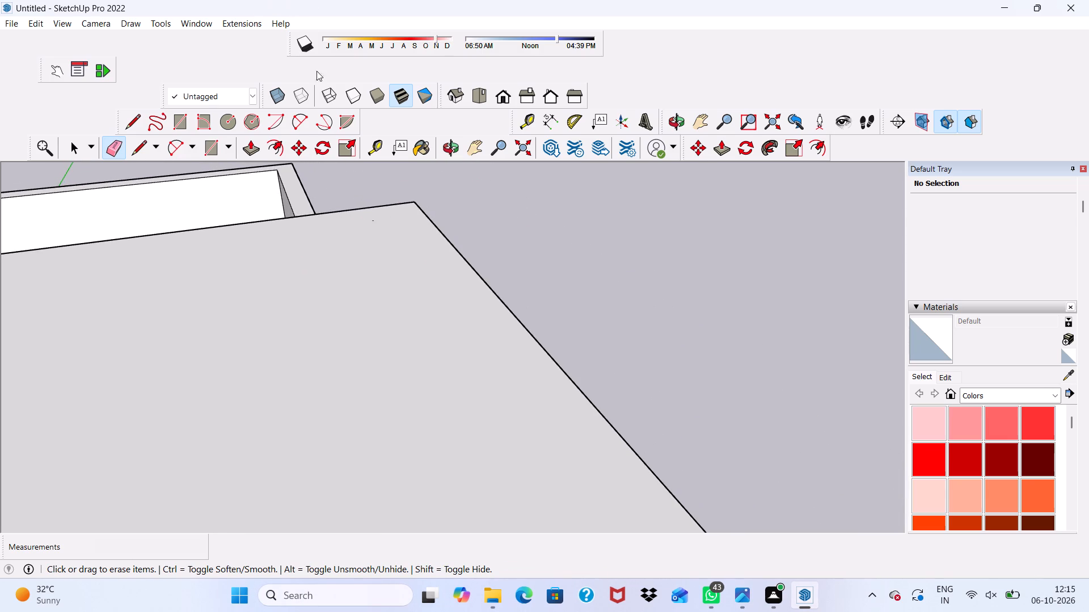
Erase the seam between the slab's edge and the end face of the supporting wall at the rooftop room's open side.
scroll(316, 71, down, 1)
scroll(293, 116, up, 1)
scroll(299, 127, down, 20)
scroll(299, 127, down, 2)
middle_drag(302, 274, 547, 173)
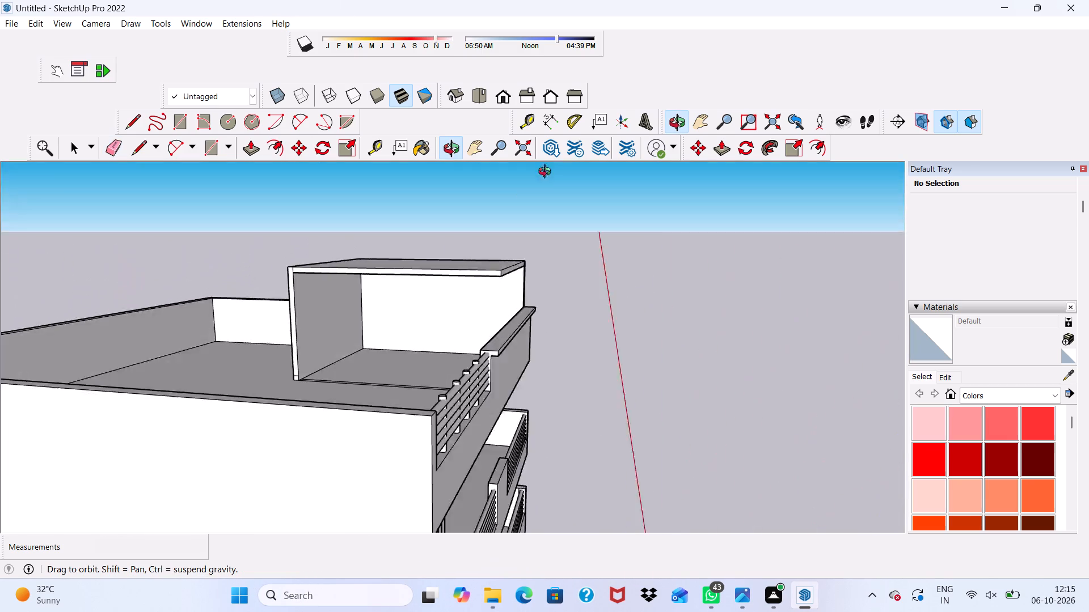
middle_drag(547, 173, 585, 169)
scroll(299, 277, up, 13)
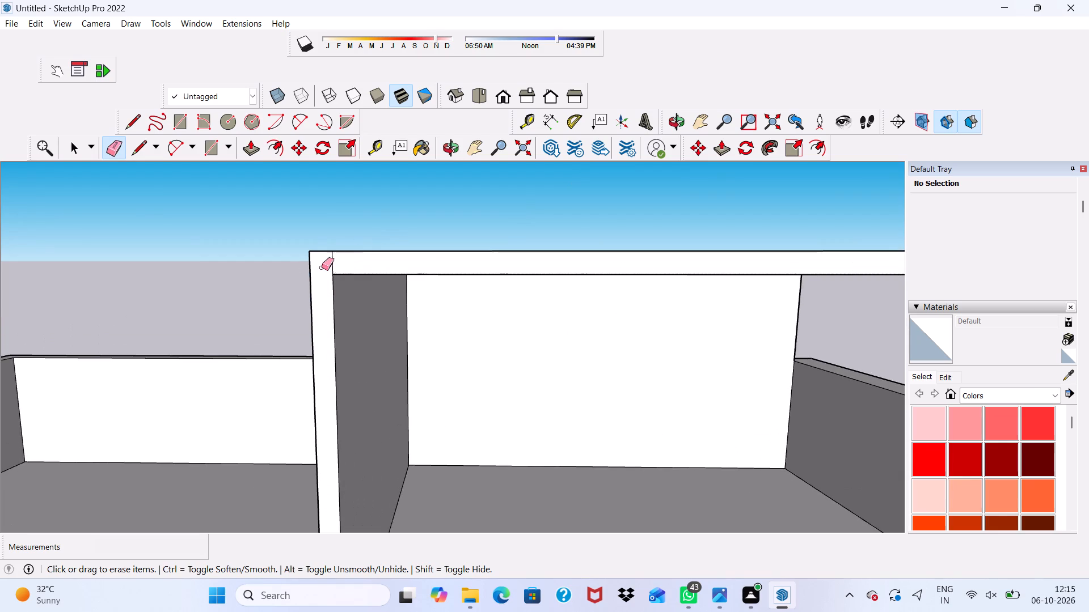
drag(327, 261, 320, 265)
scroll(87, 236, down, 8)
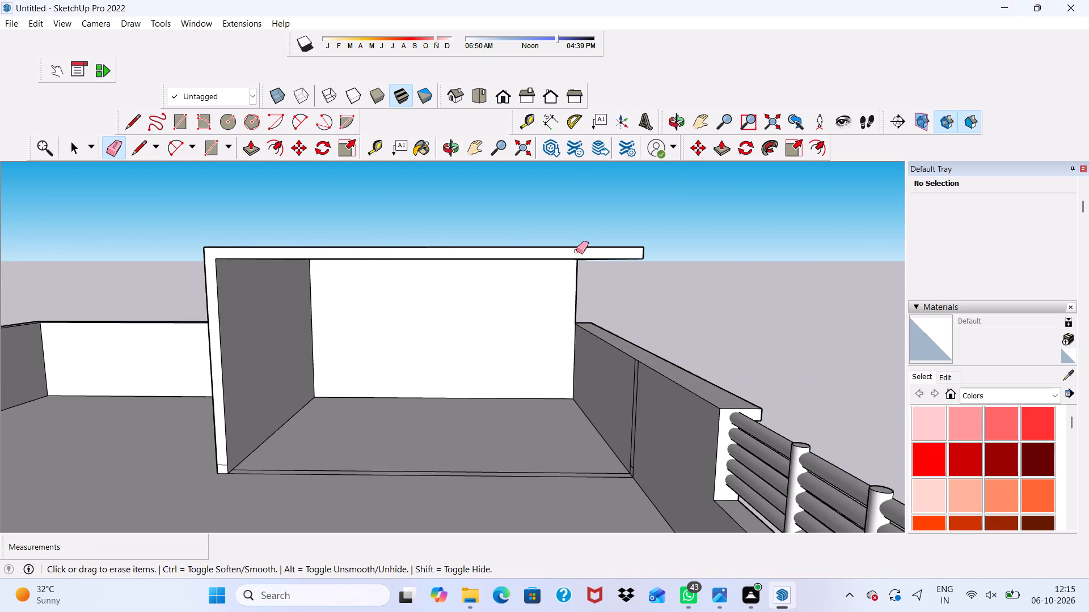
Erase the two vertical lines on the parapet's inner face and the small leftover edges at their base by the room opening.
scroll(593, 247, down, 1)
middle_drag(594, 252, 611, 253)
scroll(581, 414, up, 4)
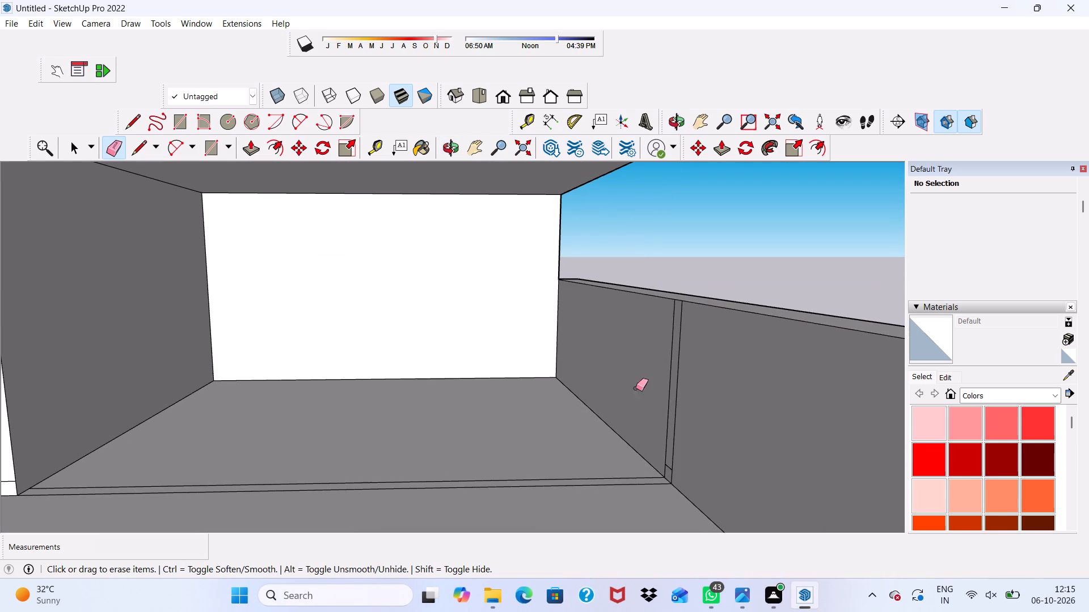
drag(676, 385, 660, 393)
drag(673, 392, 686, 393)
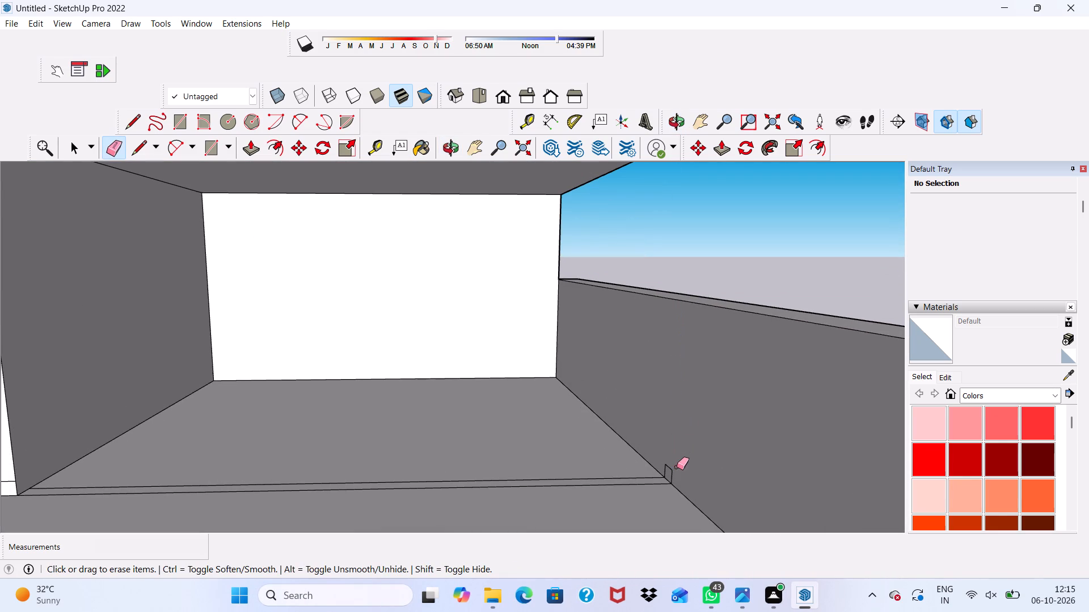
drag(673, 475, 662, 466)
scroll(584, 407, down, 10)
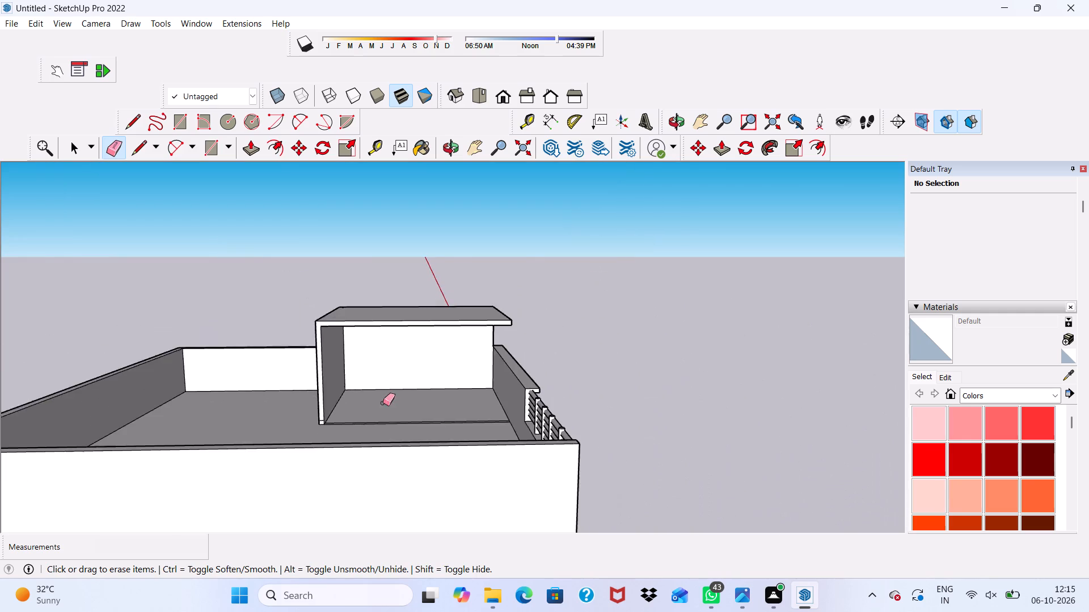
Examine the new rooftop slab and the complete front facade from a distance.
middle_drag(384, 403, 0, 376)
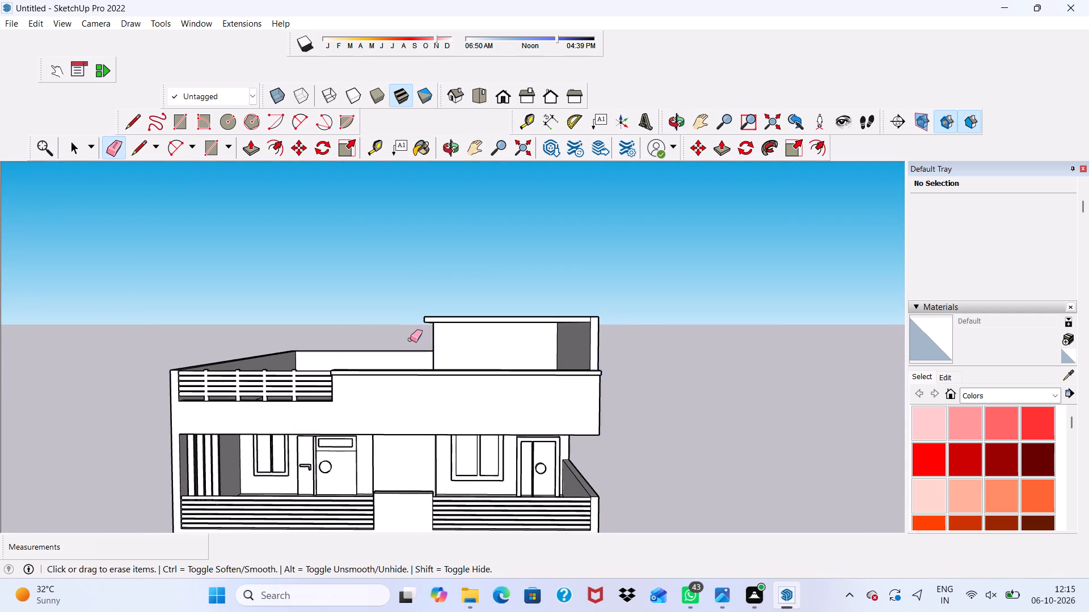
scroll(429, 344, down, 4)
key(space)
scroll(424, 358, down, 8)
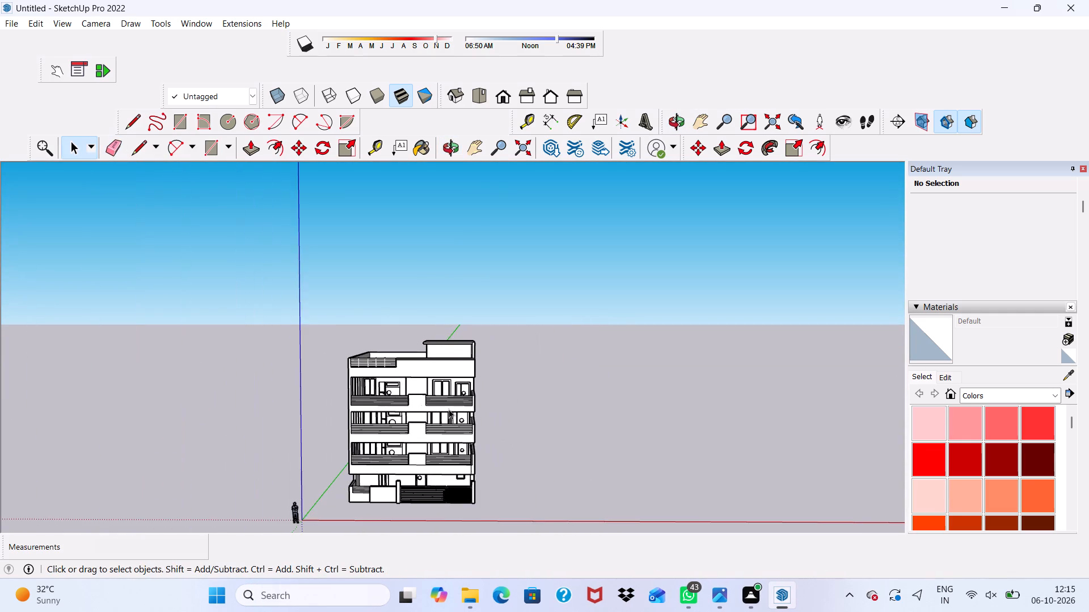
middle_drag(447, 402, 435, 406)
scroll(435, 406, up, 4)
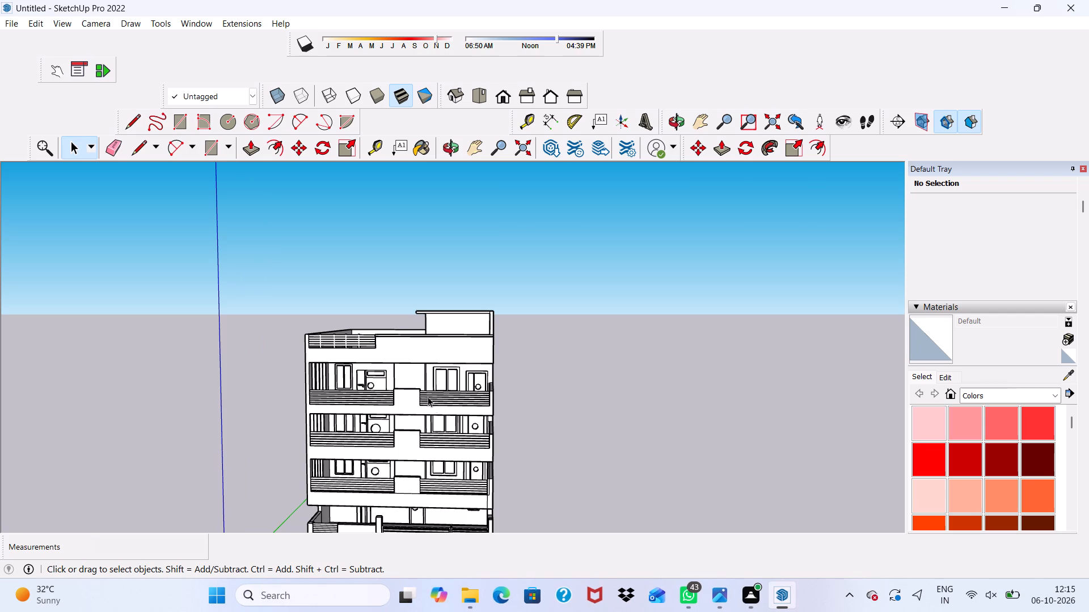
scroll(381, 360, up, 2)
scroll(383, 358, down, 6)
scroll(356, 386, up, 1)
scroll(345, 405, down, 1)
scroll(362, 490, up, 4)
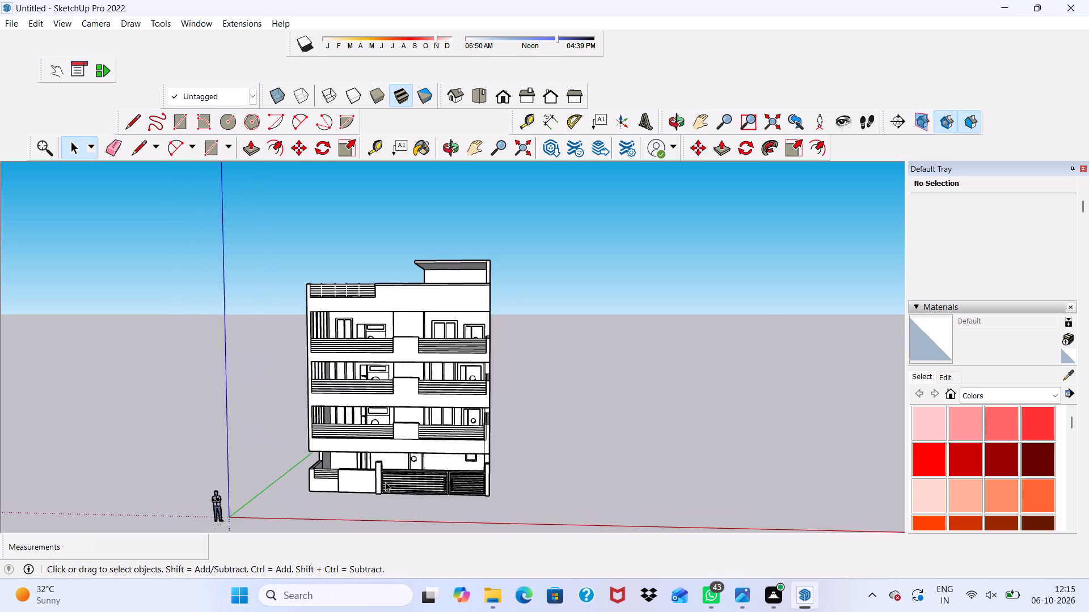
Examine the ground-floor boundary wall, gate and lower balconies from several angles.
scroll(385, 482, up, 10)
middle_drag(316, 495, 288, 487)
middle_click(288, 487)
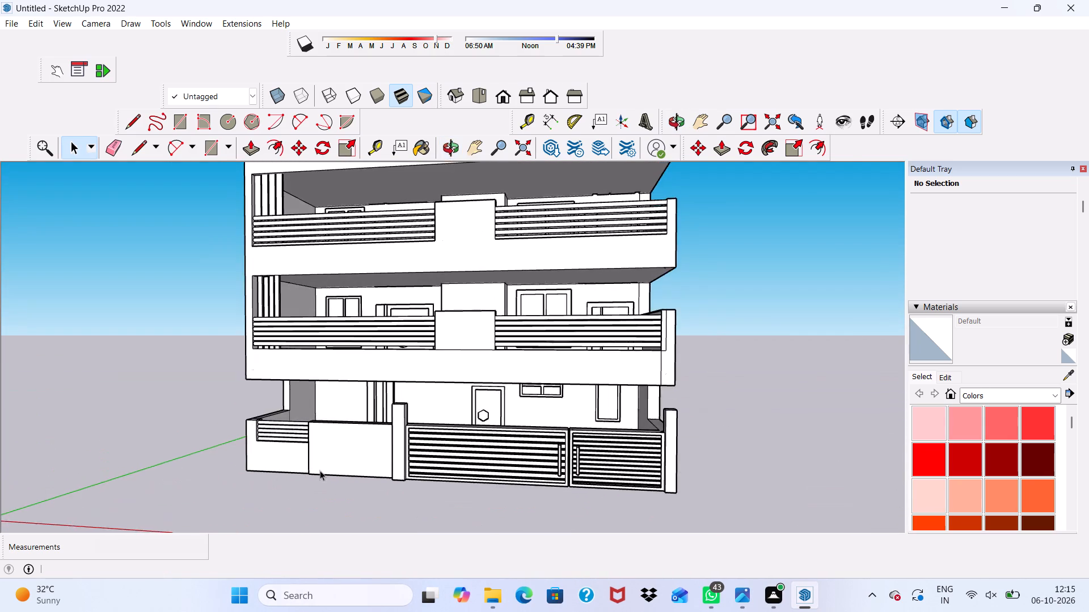
scroll(332, 470, up, 4)
scroll(269, 150, up, 3)
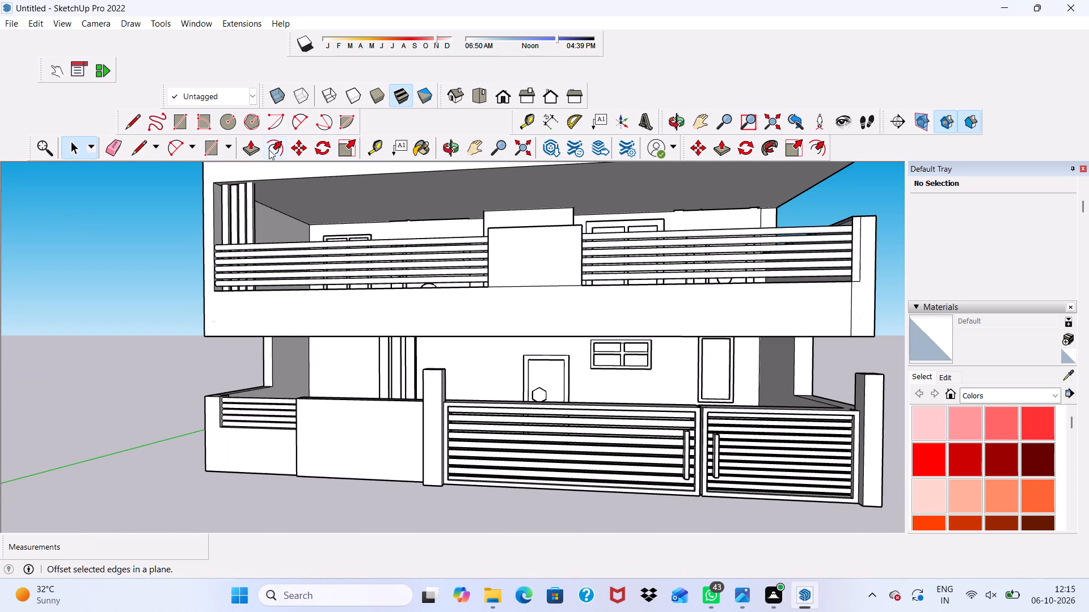
scroll(284, 332, down, 3)
scroll(301, 402, down, 1)
middle_drag(305, 411, 304, 411)
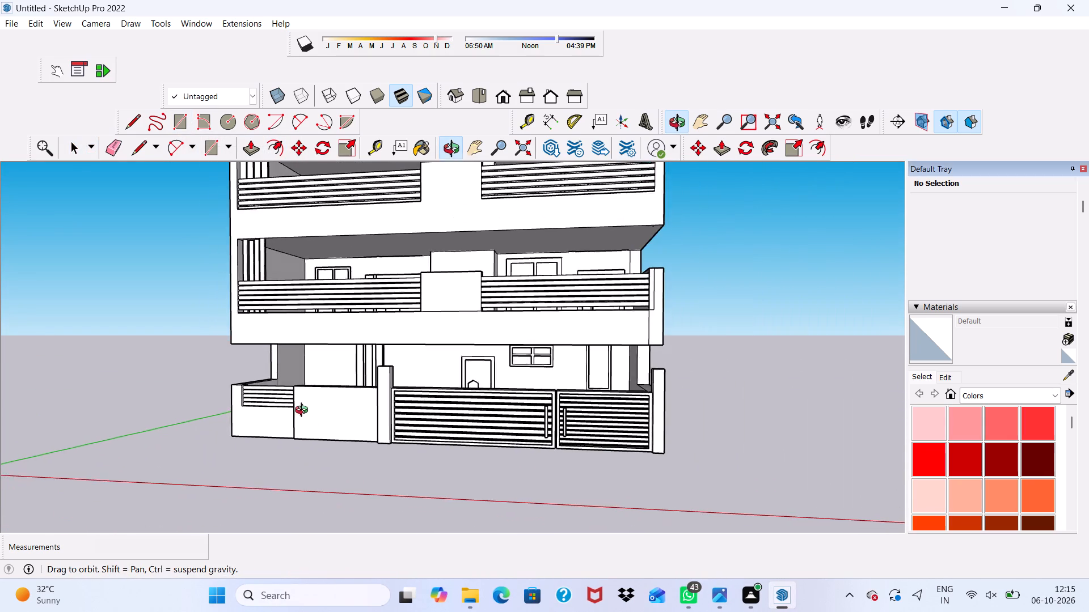
middle_drag(304, 411, 277, 481)
scroll(286, 471, up, 6)
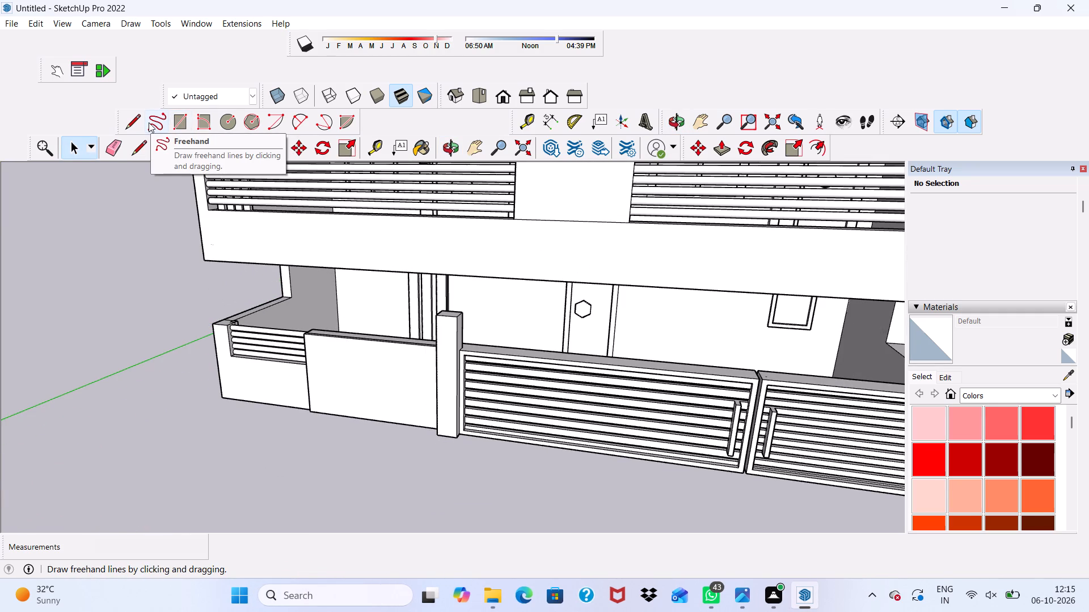
scroll(386, 295, up, 1)
scroll(442, 321, down, 5)
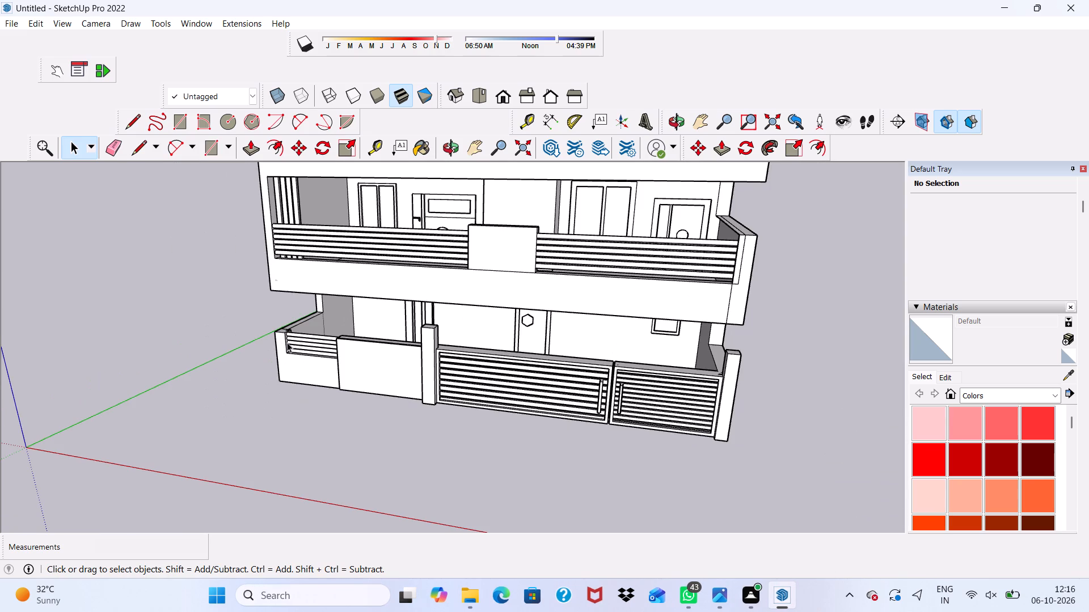
middle_drag(277, 331, 281, 277)
scroll(284, 275, down, 5)
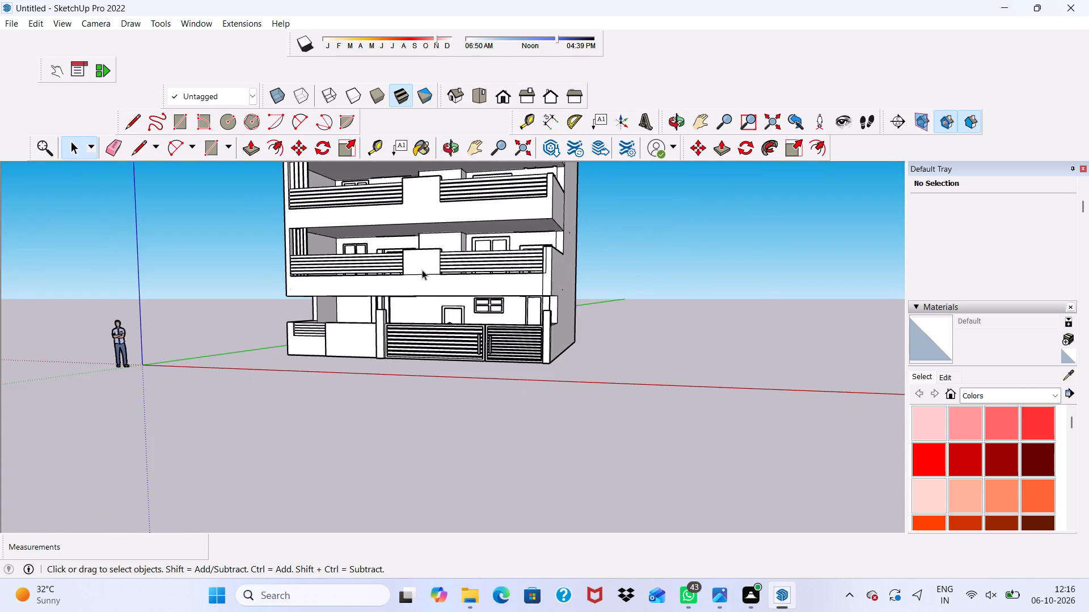
scroll(353, 247, up, 4)
scroll(319, 263, down, 4)
middle_drag(253, 317, 318, 370)
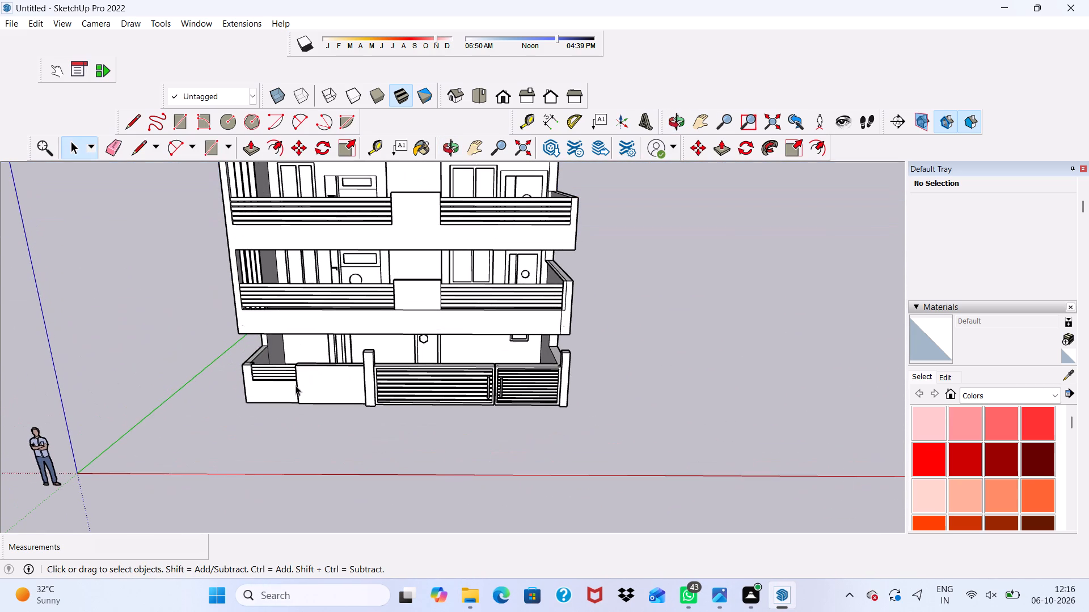
Examine the ground-floor frontage up close, including the boundary wall, gates and entrance door.
scroll(239, 351, up, 5)
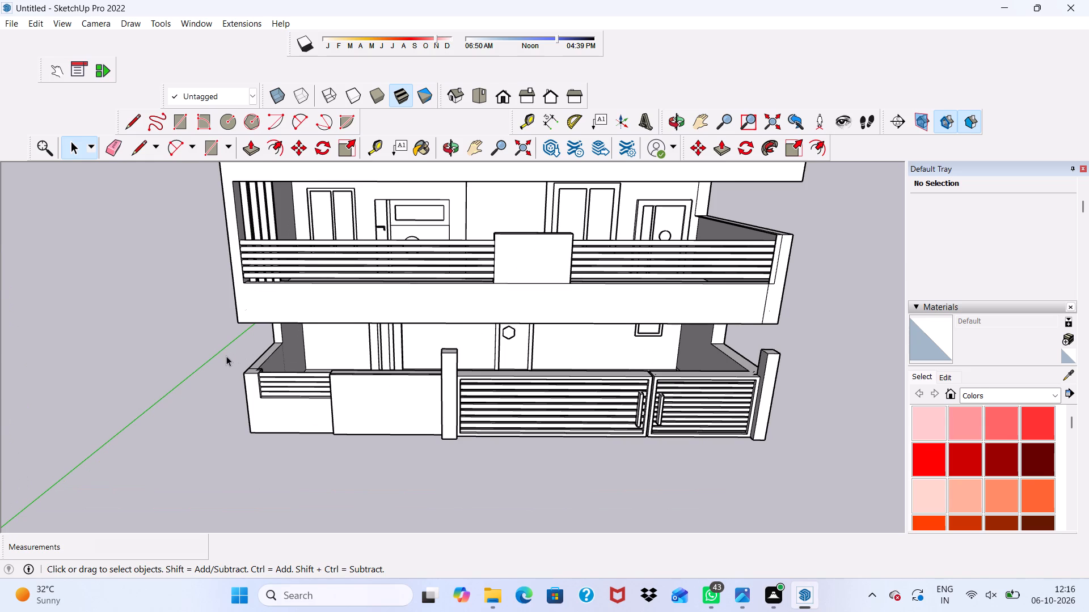
scroll(226, 356, up, 1)
scroll(203, 346, down, 3)
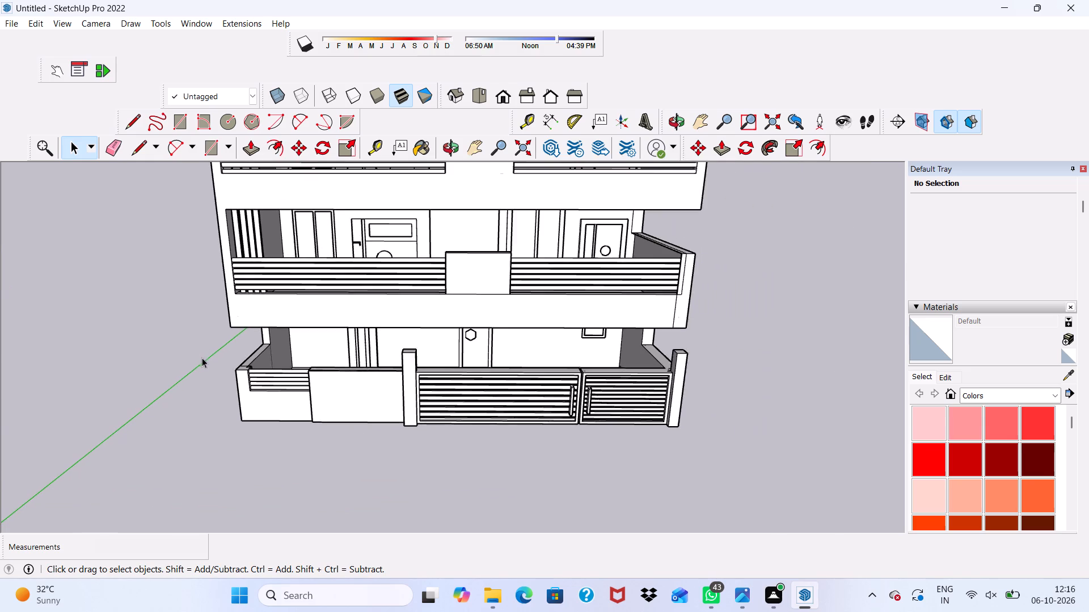
scroll(197, 363, up, 6)
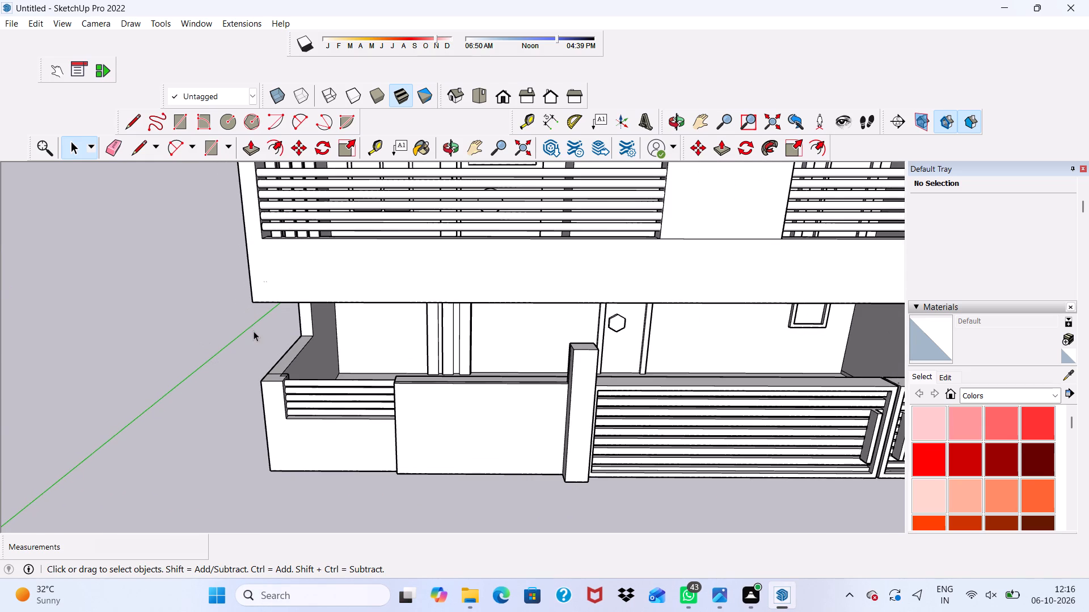
middle_drag(254, 331, 297, 325)
scroll(341, 235, down, 4)
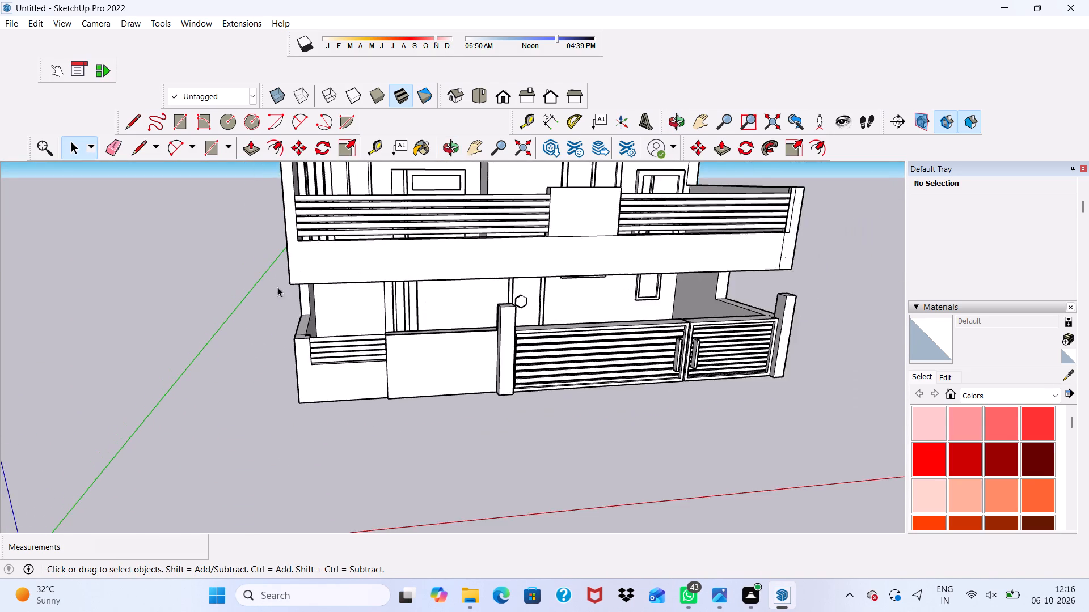
scroll(277, 287, down, 4)
scroll(507, 266, up, 5)
scroll(470, 307, up, 3)
Browse the whole Colors material collection for a suitable finish.
scroll(1088, 440, down, 1)
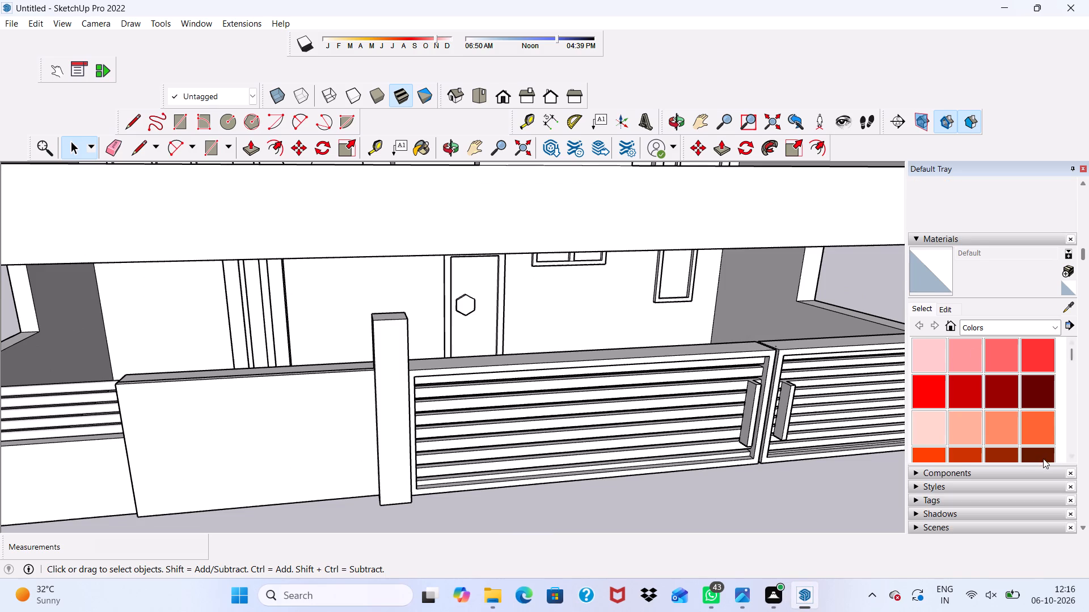
scroll(1025, 419, down, 3)
scroll(1026, 410, up, 3)
scroll(1027, 396, down, 5)
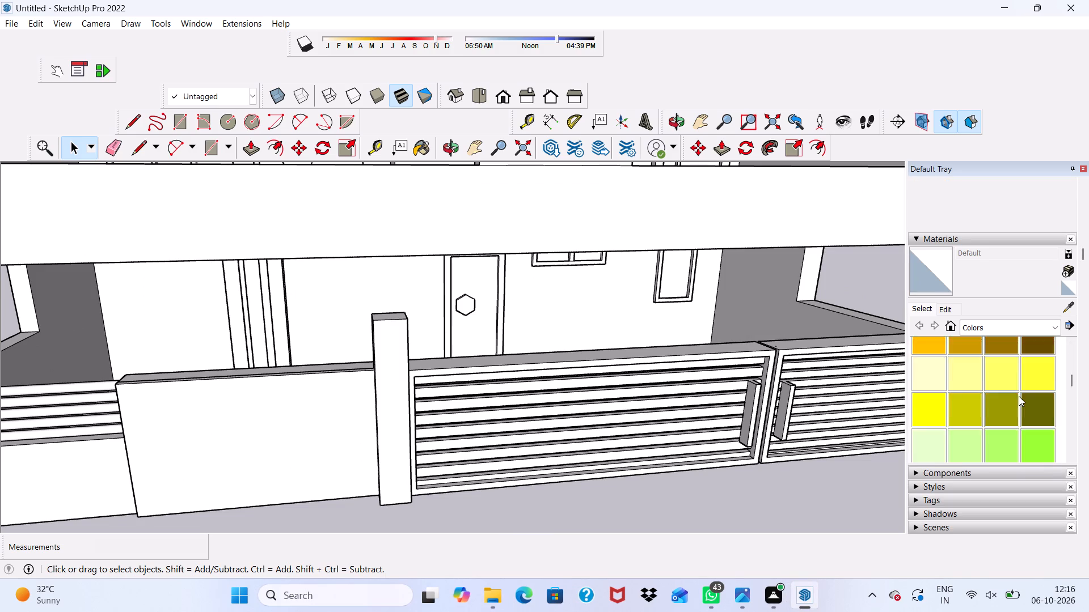
scroll(1019, 396, down, 2)
scroll(1019, 397, up, 1)
scroll(1019, 401, down, 8)
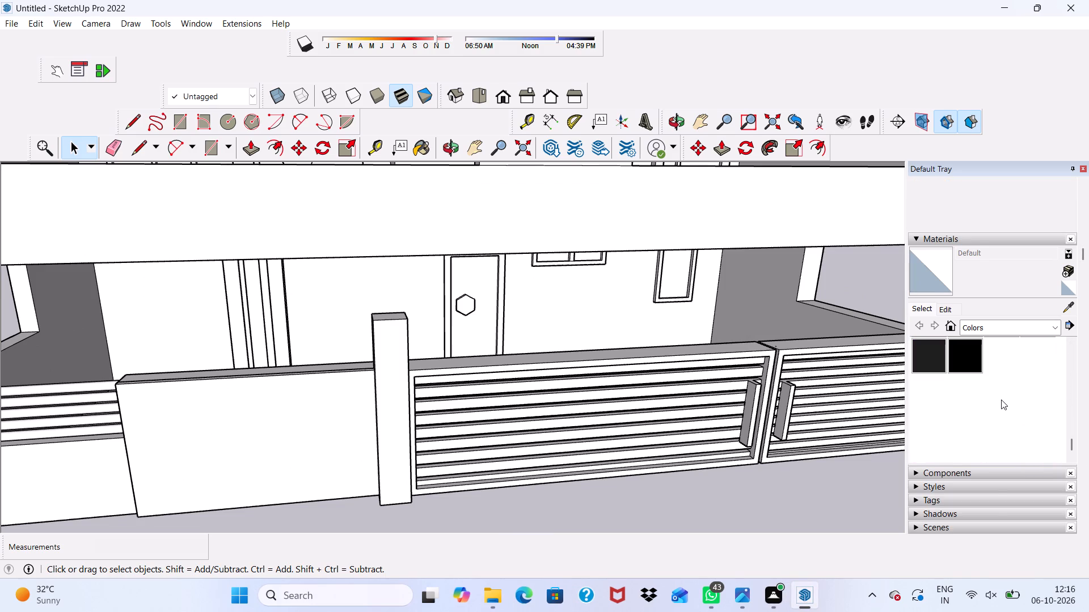
scroll(1001, 399, up, 3)
scroll(1001, 399, down, 2)
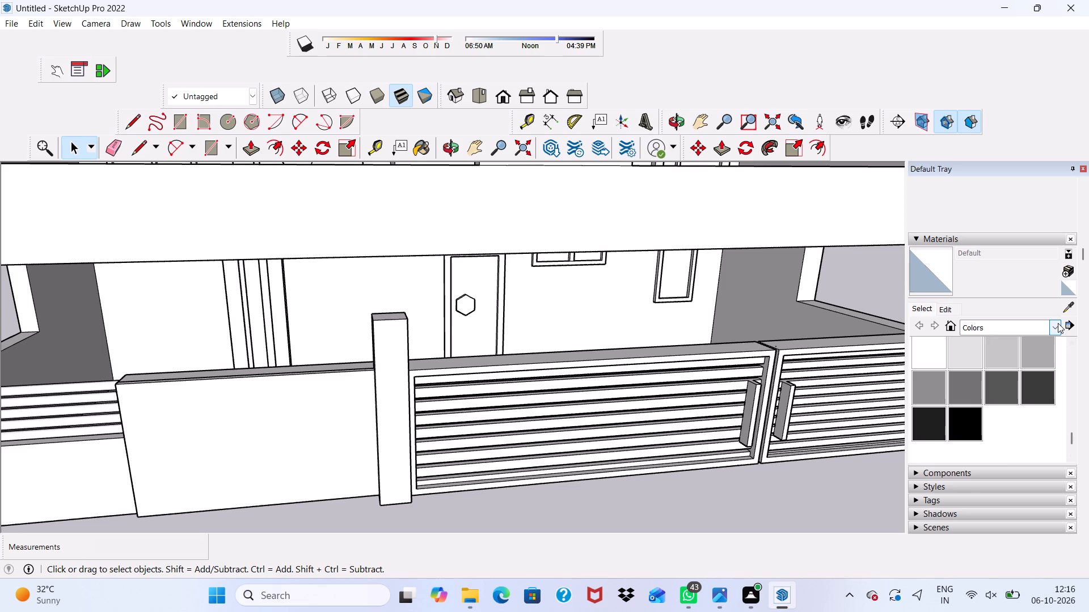
Paint the ground-floor entrance door's panel with Wood Veneer 01 from the Wood collection.
click(1058, 323)
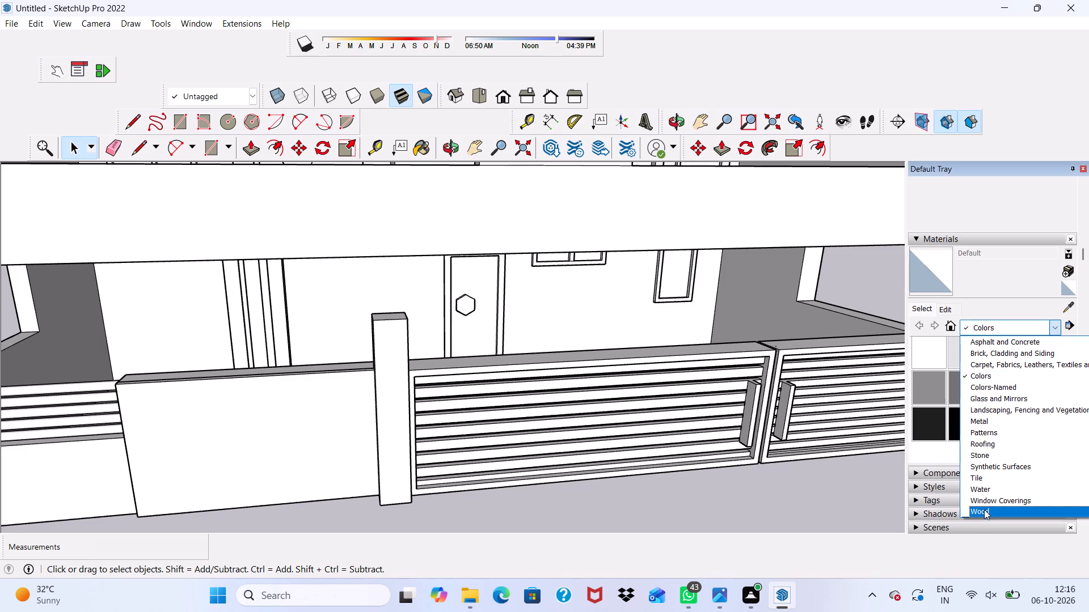
click(984, 509)
click(997, 422)
scroll(399, 330, up, 3)
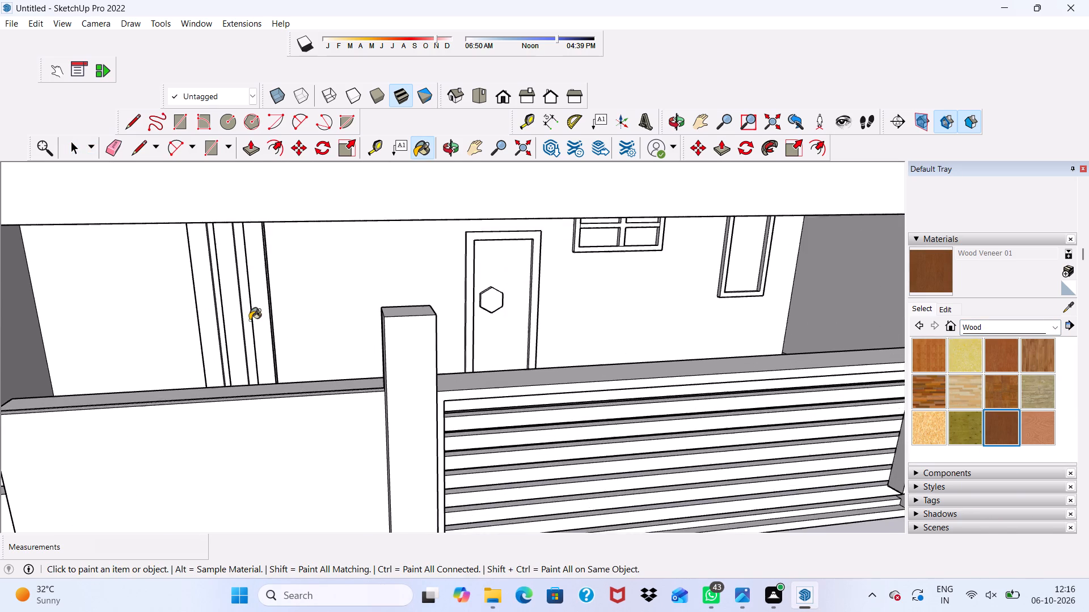
scroll(251, 301, up, 2)
scroll(387, 323, down, 3)
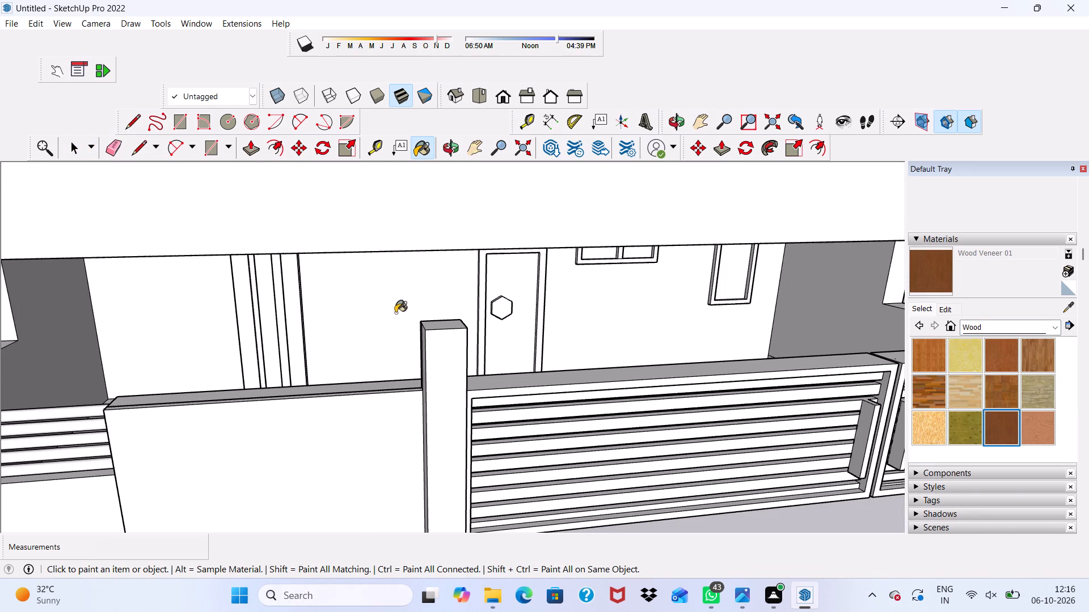
scroll(403, 283, up, 3)
scroll(536, 312, up, 3)
click(552, 288)
Paint the door's raised hexagon with Wood Veneer 01 on its front face and the two side faces nearest the door's left edge.
scroll(550, 295, up, 5)
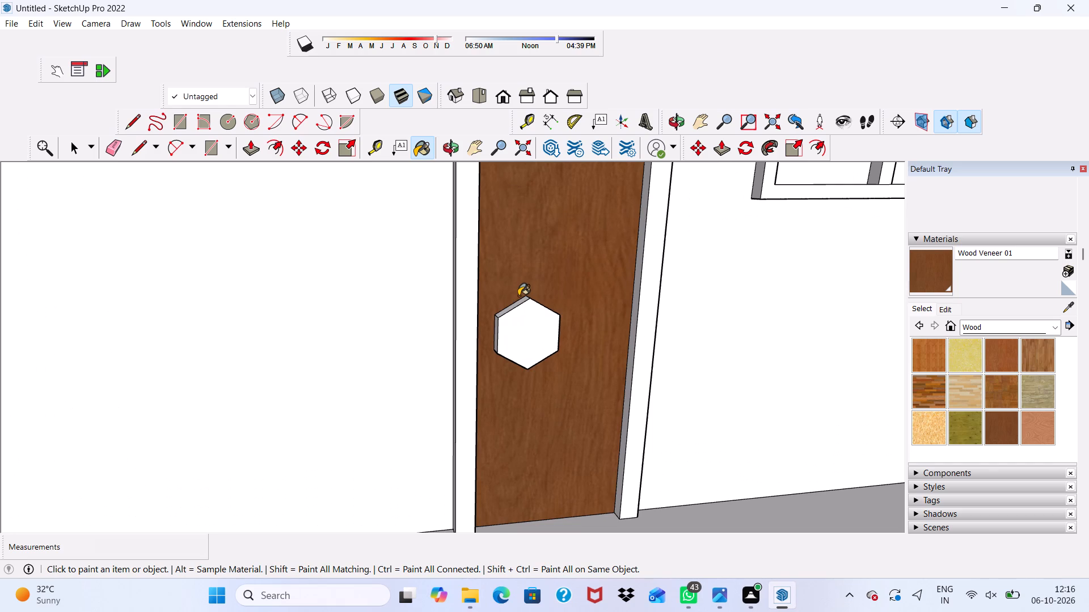
scroll(518, 296, down, 2)
scroll(520, 297, up, 2)
scroll(548, 351, up, 4)
click(520, 332)
scroll(457, 310, down, 1)
scroll(450, 309, up, 3)
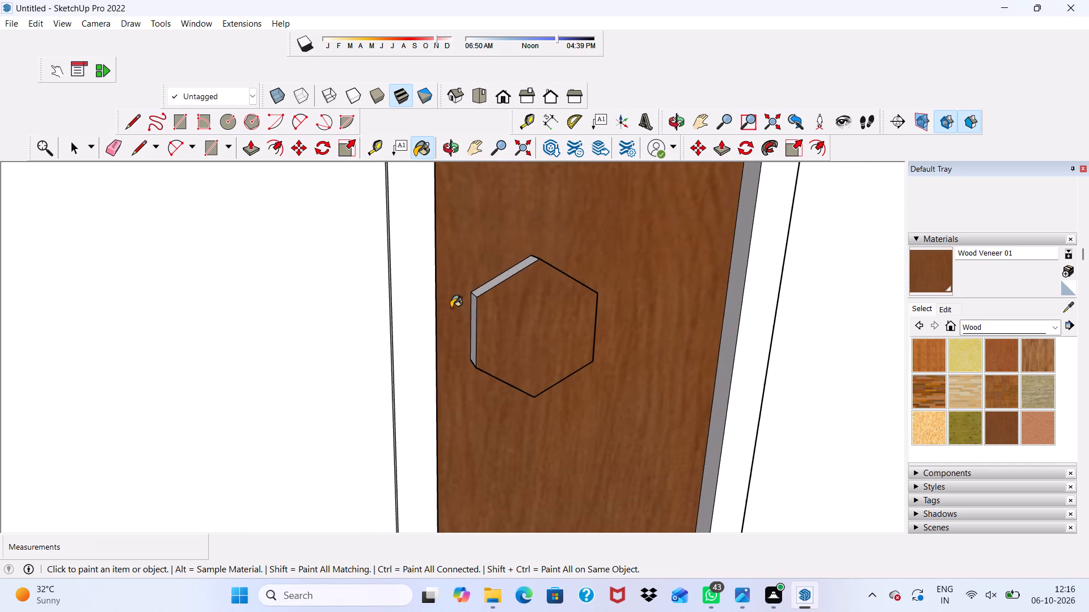
click(476, 319)
scroll(486, 288, up, 4)
click(489, 282)
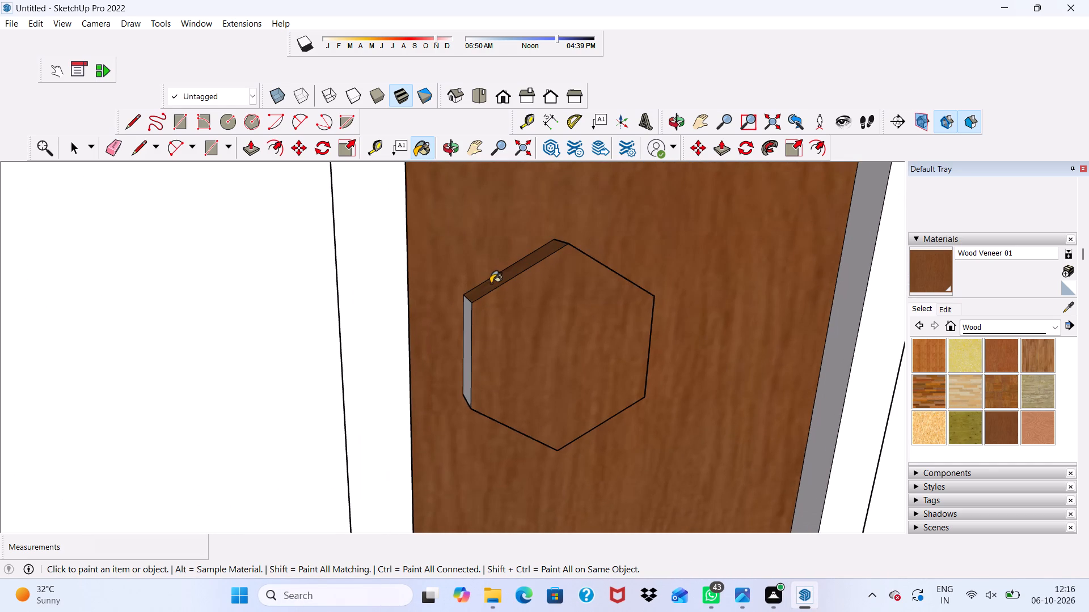
scroll(415, 329, up, 1)
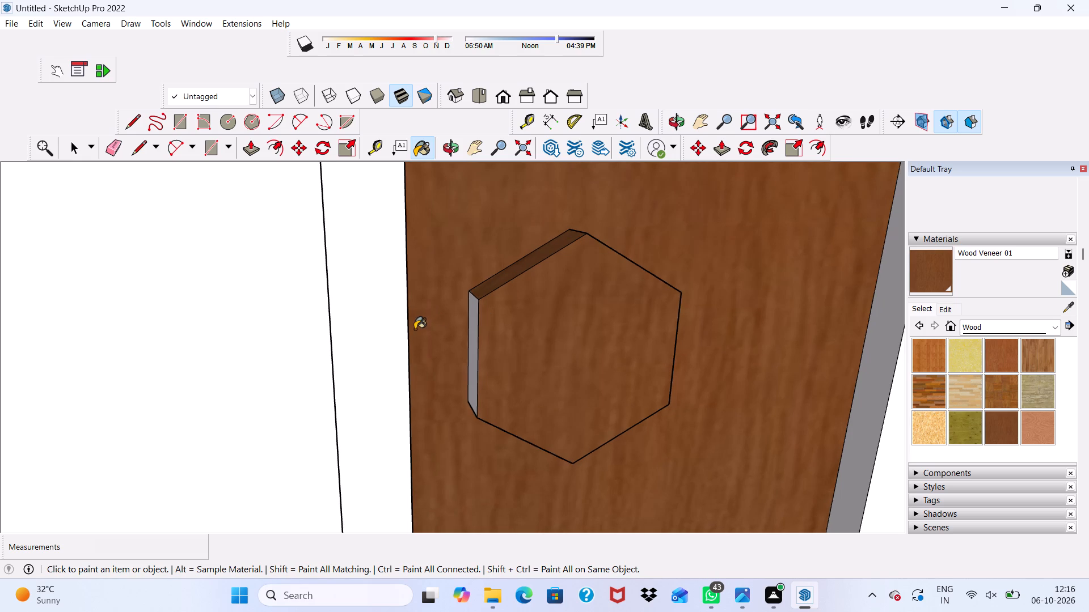
scroll(408, 331, up, 5)
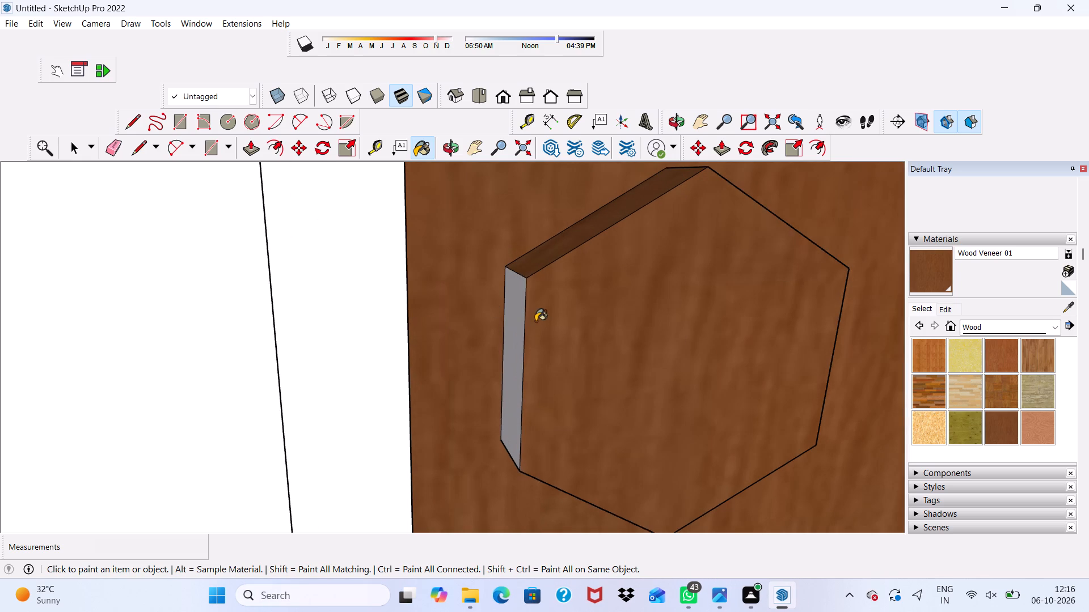
click(520, 331)
Paint the remaining side faces of the door's raised hexagon with Wood Veneer 01, including those on its underside.
scroll(506, 325, down, 3)
middle_drag(633, 327, 329, 330)
scroll(636, 314, up, 1)
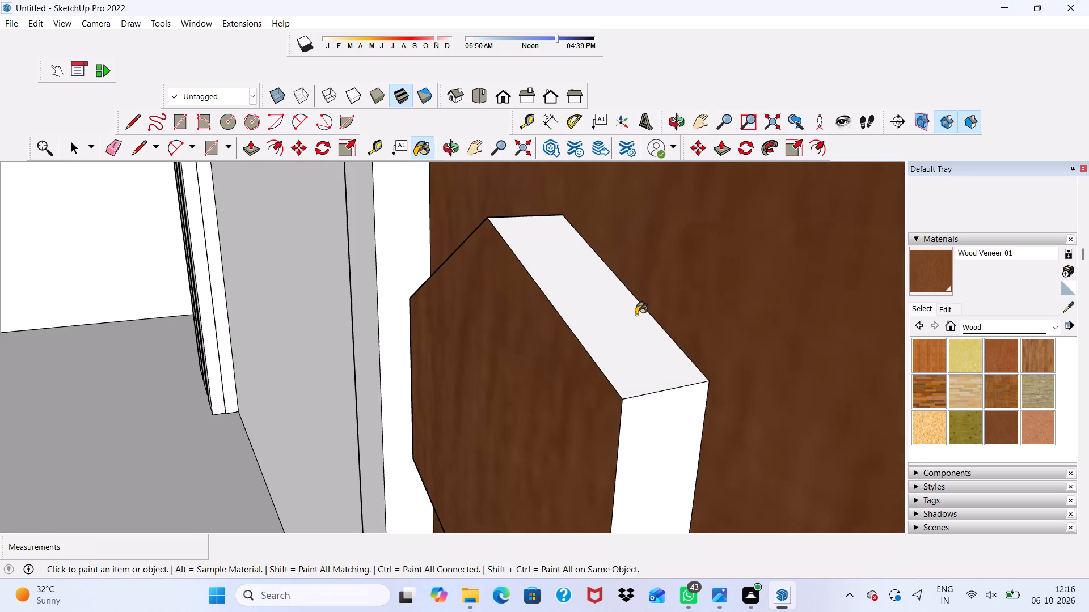
click(618, 318)
click(664, 437)
scroll(630, 359, down, 1)
scroll(630, 359, up, 1)
scroll(631, 360, down, 8)
middle_drag(595, 409, 621, 364)
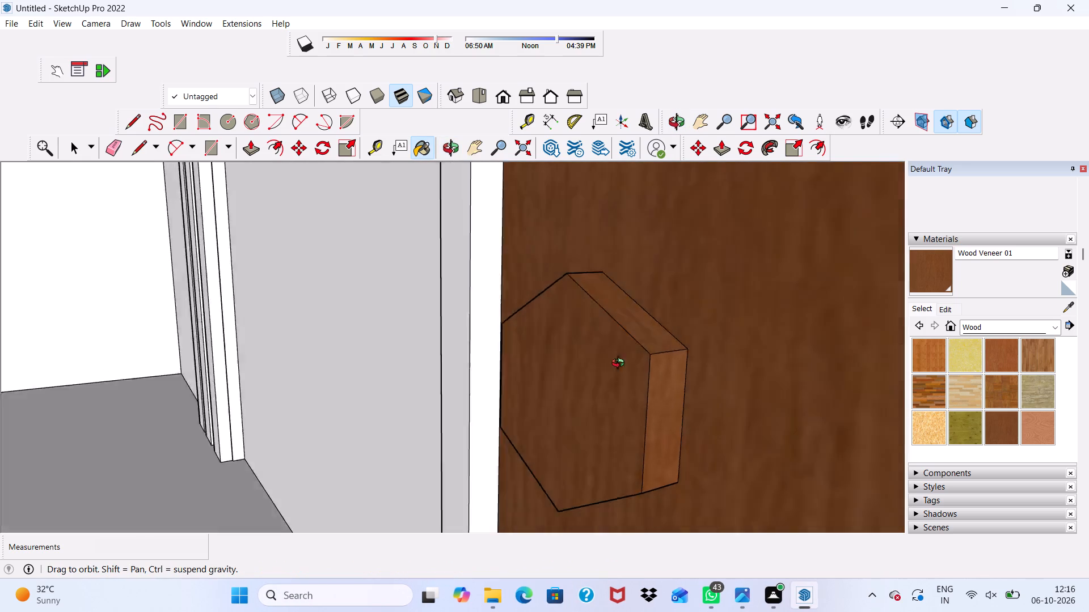
middle_drag(621, 364, 749, 196)
scroll(738, 510, up, 1)
click(613, 479)
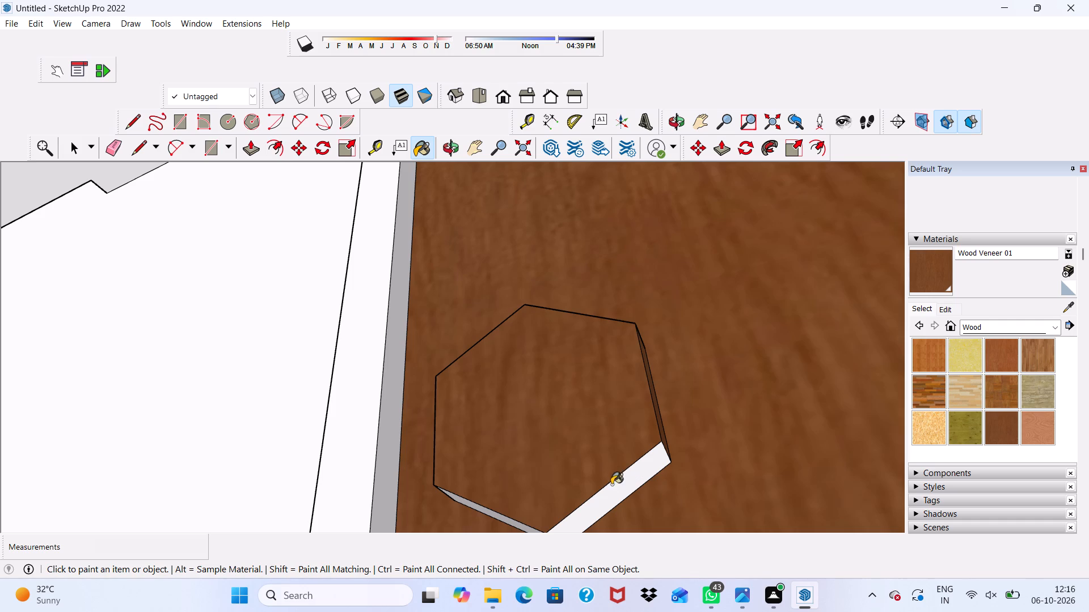
click(613, 487)
scroll(559, 514, up, 4)
click(463, 516)
scroll(444, 504, up, 3)
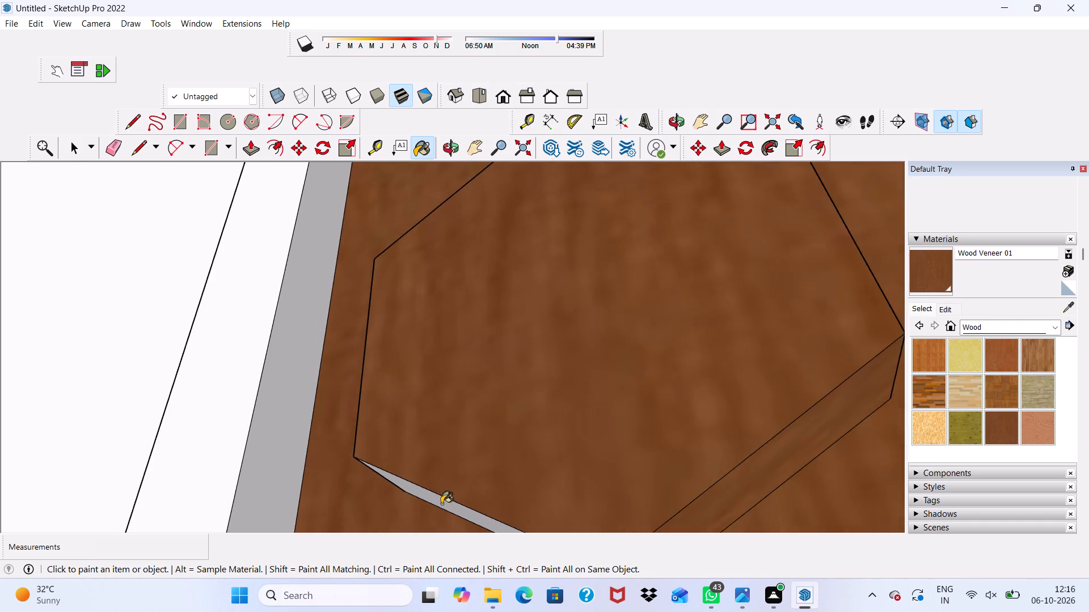
scroll(441, 504, up, 4)
click(428, 492)
scroll(329, 415, down, 1)
Paint the entrance door frame's front face and its inner side and top reveals with Wood Veneer 01.
click(176, 354)
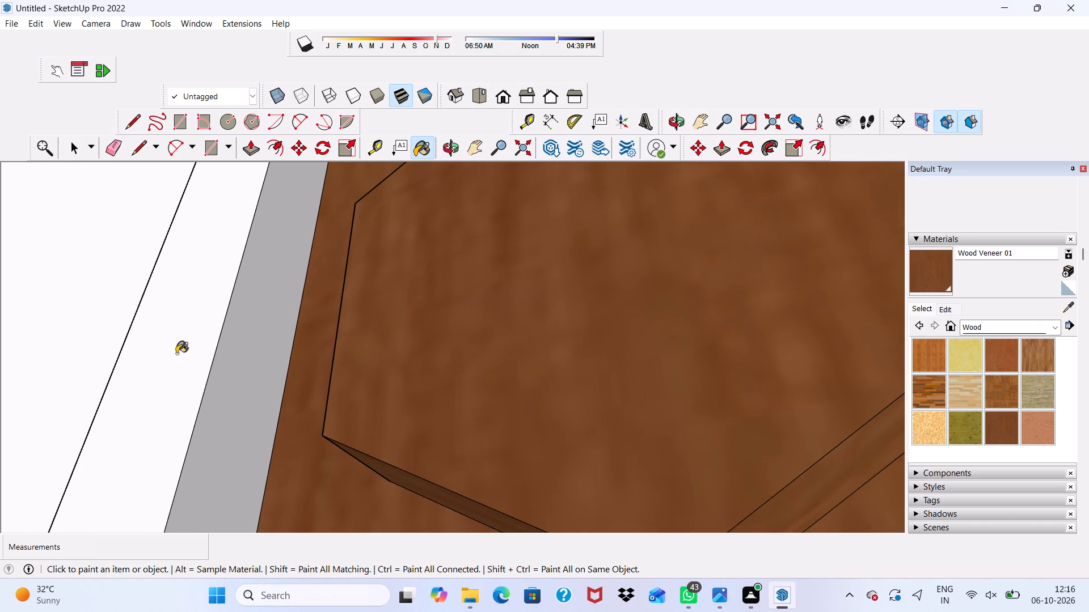
click(221, 376)
scroll(252, 362, down, 10)
scroll(340, 298, down, 6)
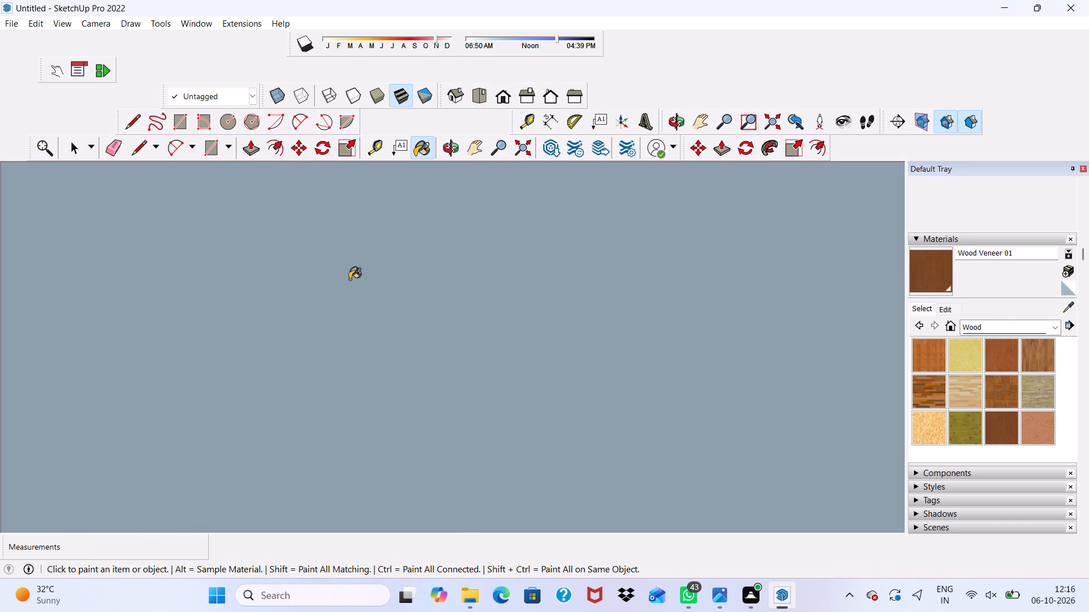
scroll(349, 279, down, 2)
click(506, 93)
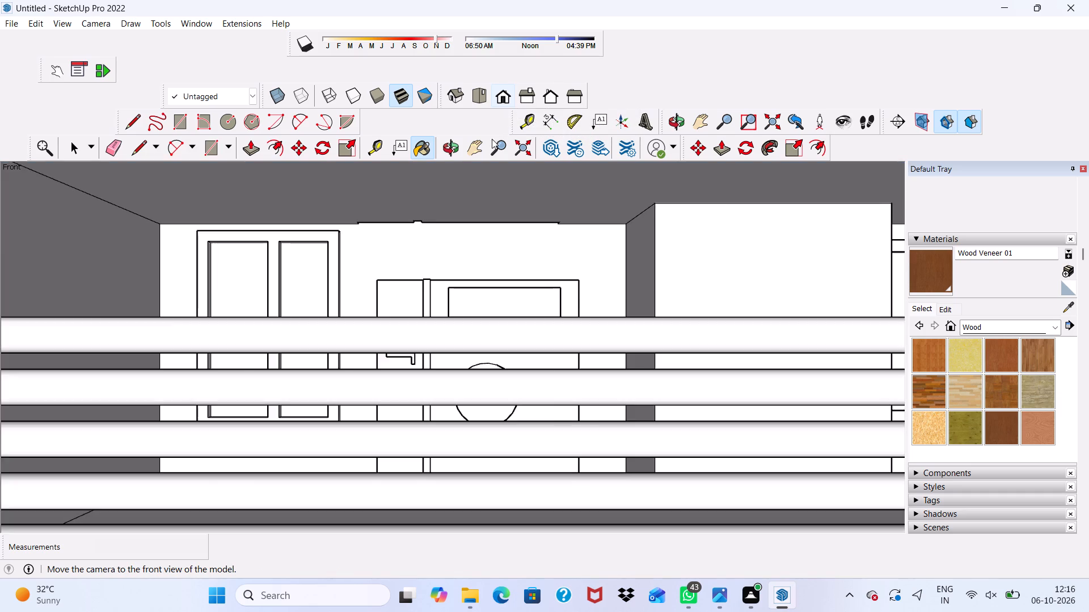
scroll(476, 211, down, 18)
scroll(504, 442, up, 10)
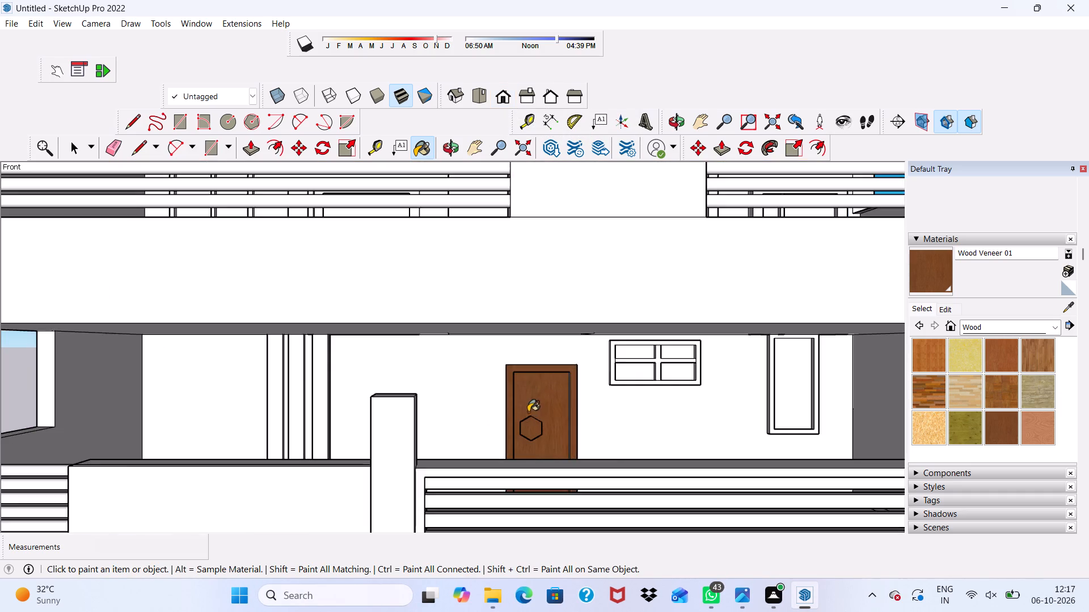
scroll(528, 412, up, 12)
scroll(581, 379, down, 1)
scroll(581, 379, up, 7)
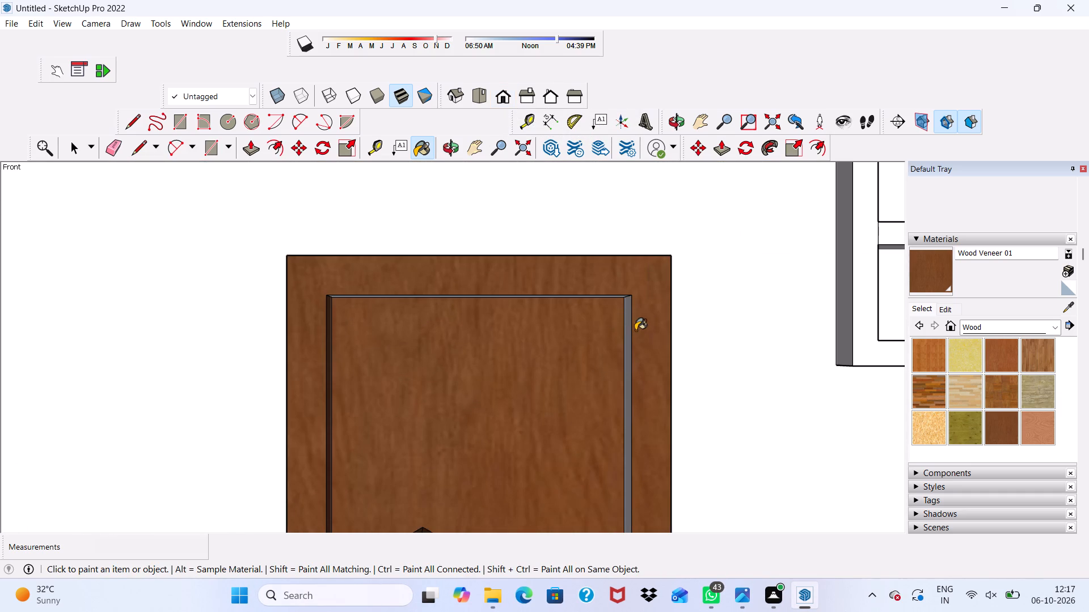
click(635, 330)
scroll(618, 300, up, 6)
click(611, 288)
scroll(590, 311, up, 8)
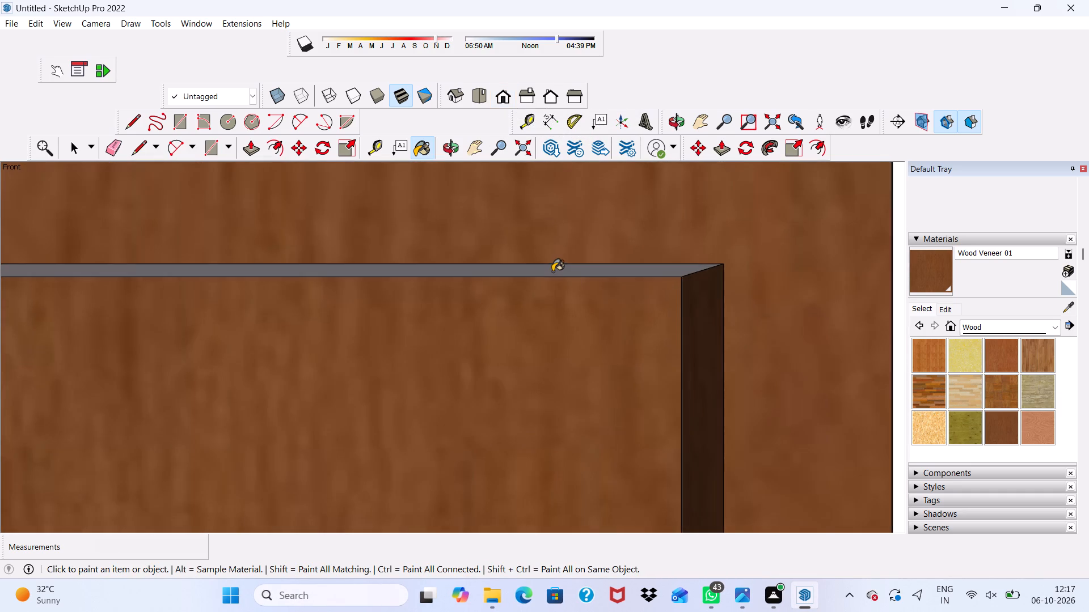
scroll(552, 271, up, 1)
click(552, 271)
Paint the door frame's top face and both outer side faces with Wood Veneer 01.
scroll(474, 288, down, 5)
scroll(432, 286, up, 1)
scroll(432, 286, down, 3)
scroll(449, 303, up, 1)
middle_drag(543, 265, 334, 376)
scroll(543, 265, down, 1)
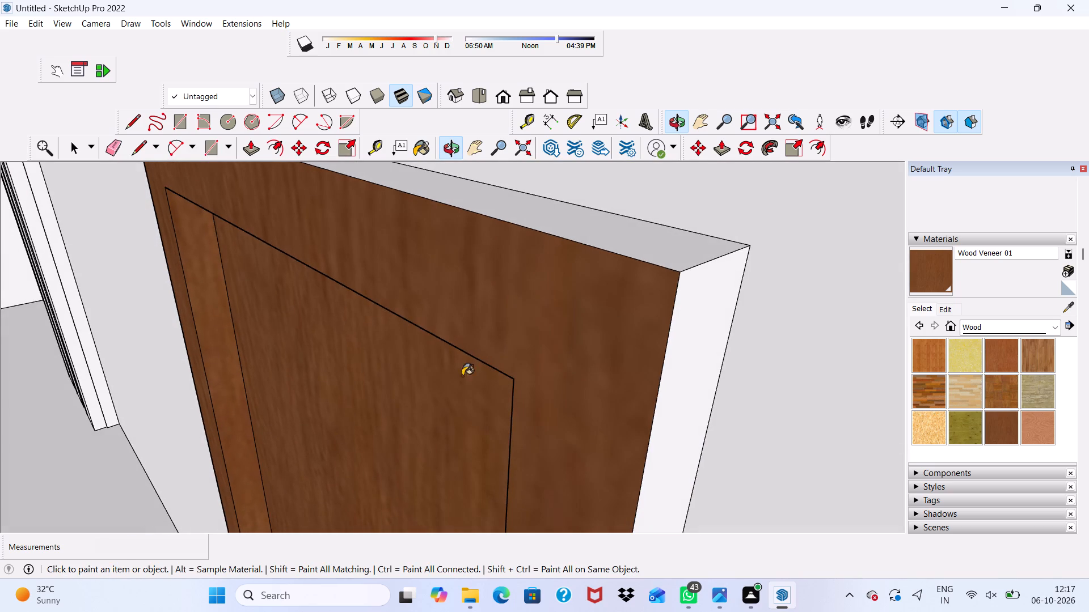
click(700, 373)
click(650, 240)
scroll(606, 271, up, 1)
scroll(593, 290, down, 3)
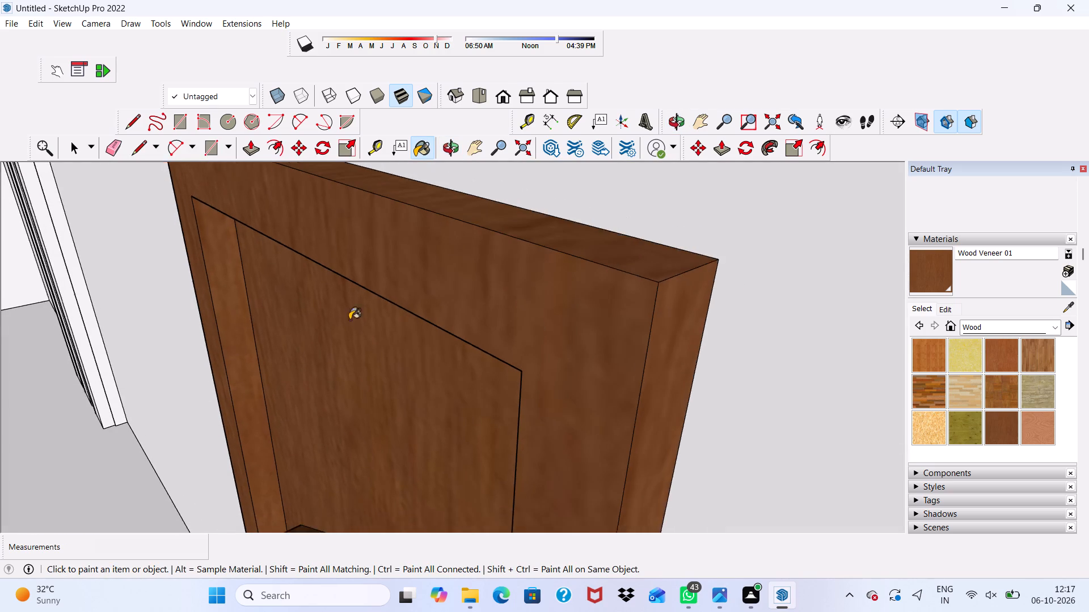
scroll(349, 320, down, 2)
middle_drag(337, 344, 829, 207)
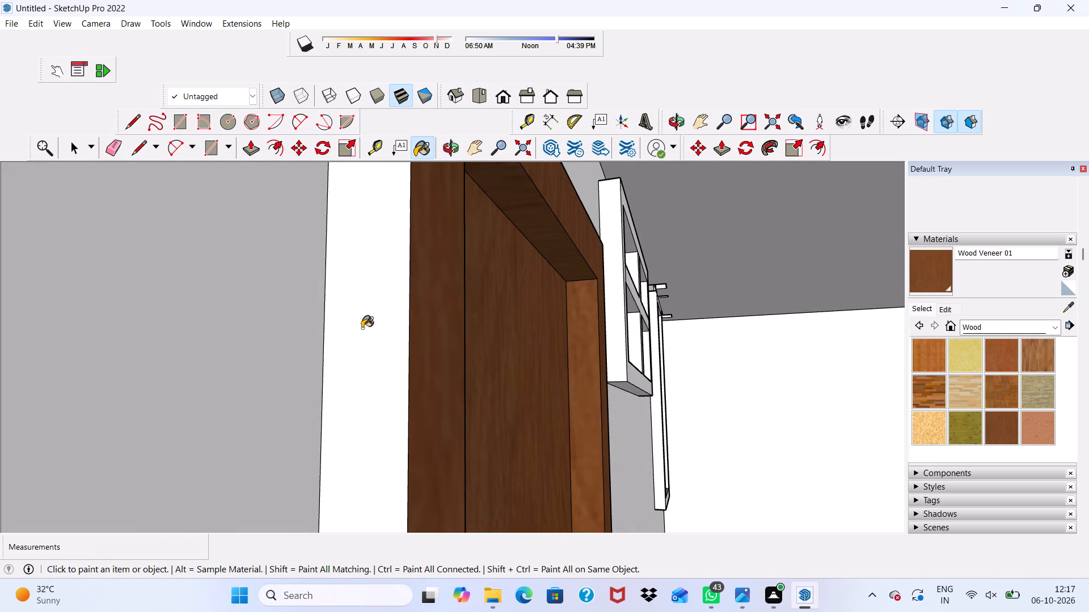
click(362, 328)
Examine the painted entrance door from below, through the gate and close up at its base.
scroll(377, 311, down, 19)
middle_drag(482, 292, 393, 345)
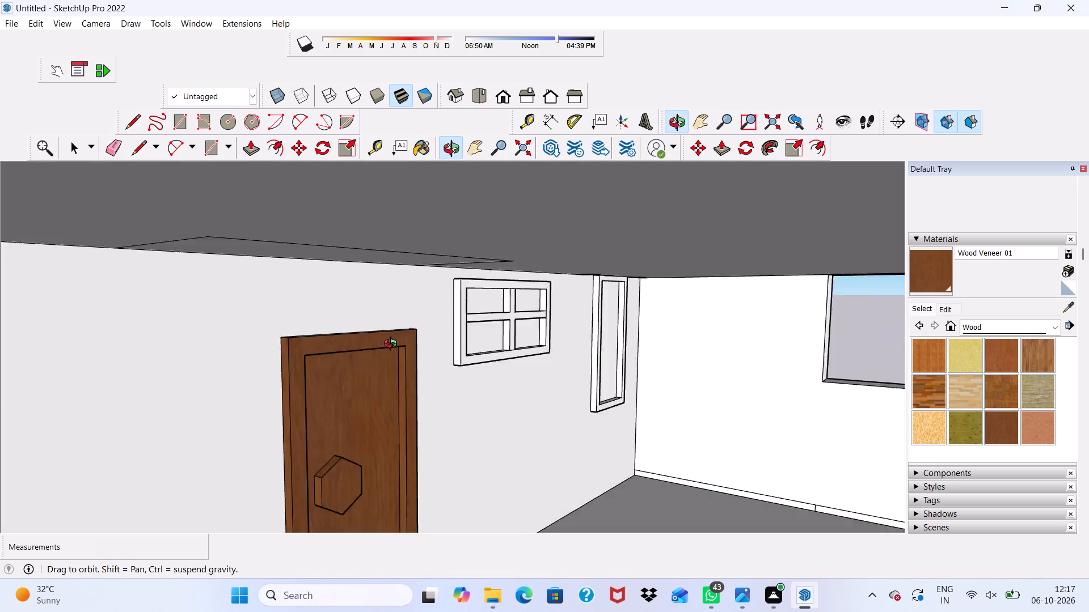
middle_drag(393, 345, 293, 259)
scroll(385, 336, down, 5)
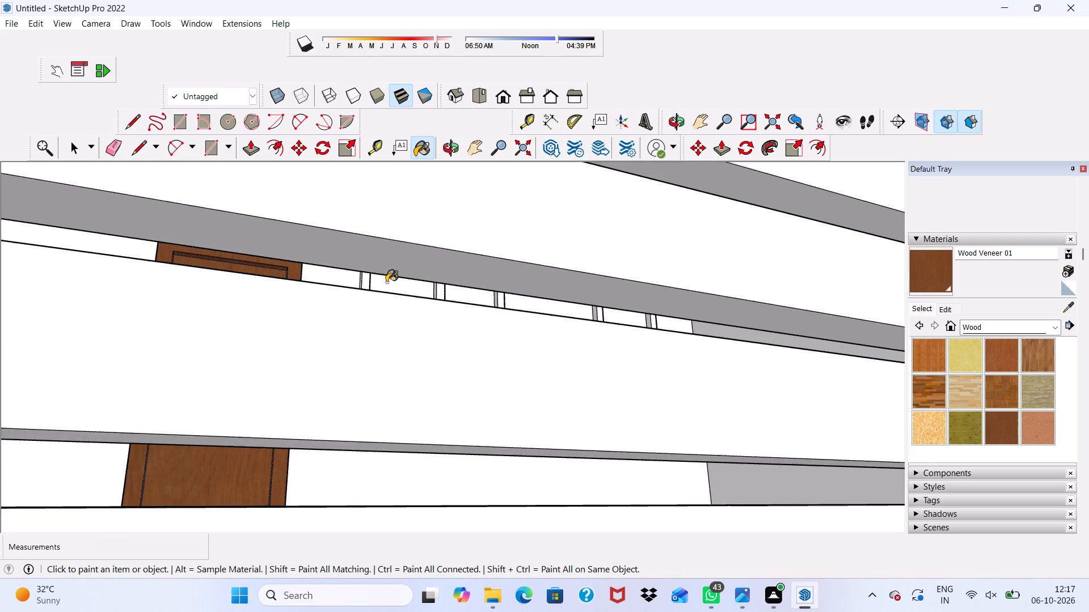
scroll(386, 282, down, 7)
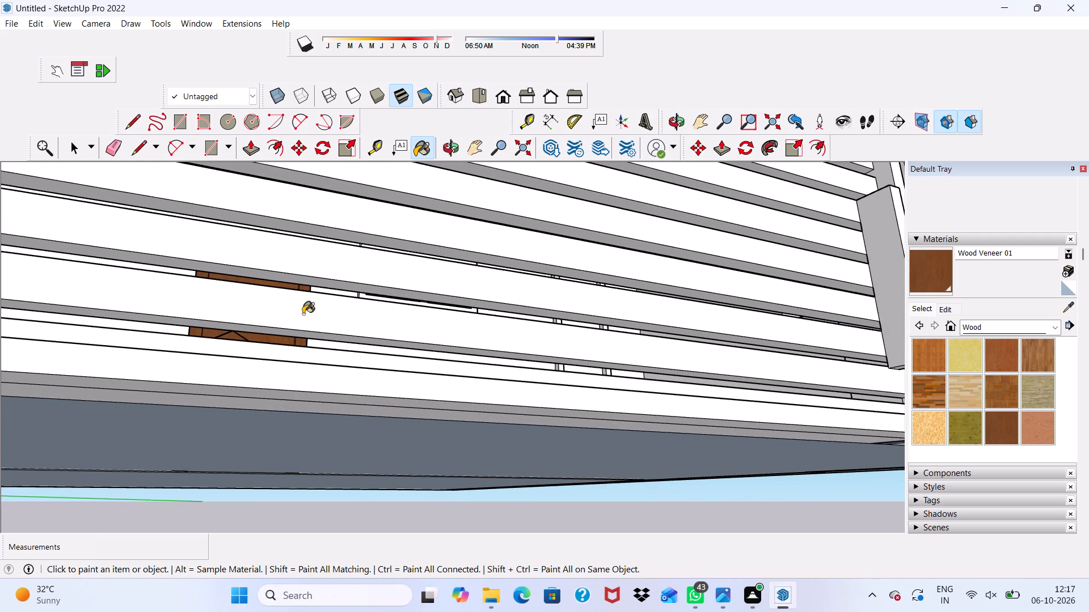
scroll(303, 313, up, 1)
scroll(301, 311, down, 15)
middle_drag(378, 287, 277, 447)
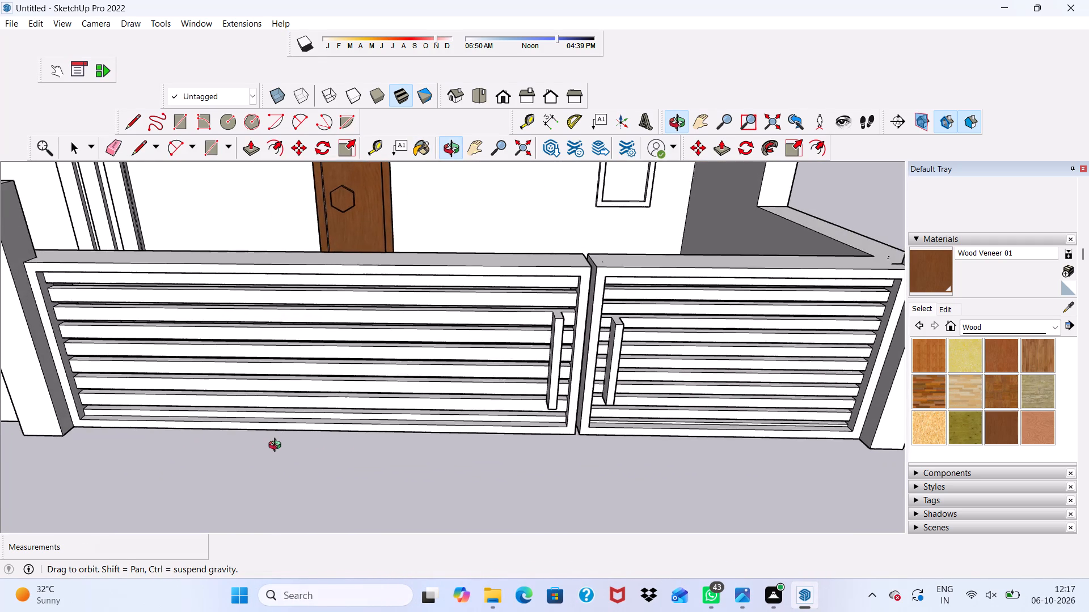
middle_drag(277, 447, 277, 445)
scroll(373, 199, up, 10)
middle_drag(436, 278, 666, 360)
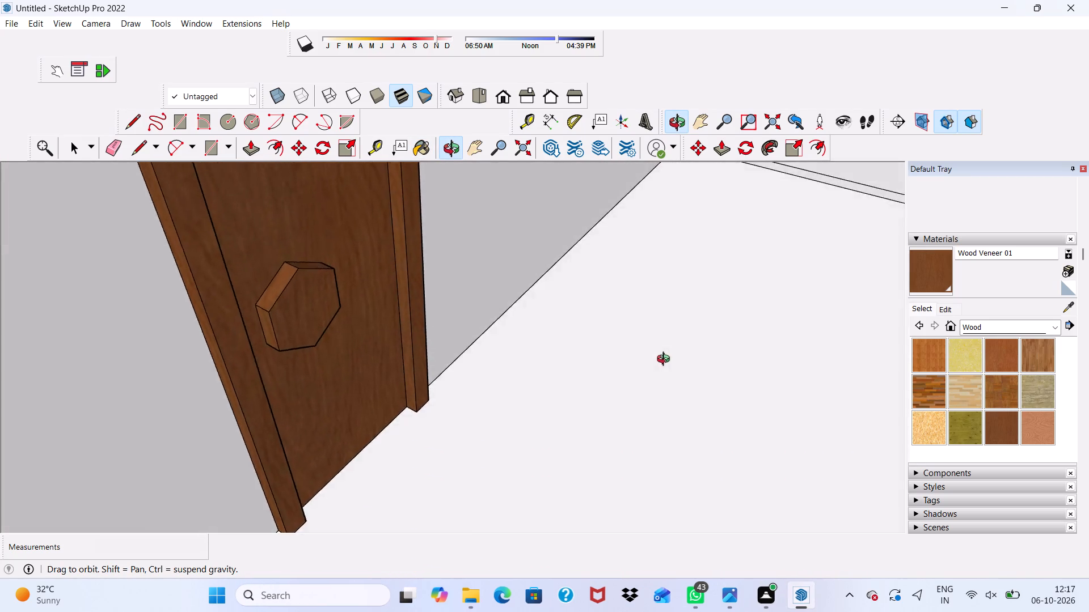
middle_drag(666, 360, 524, 331)
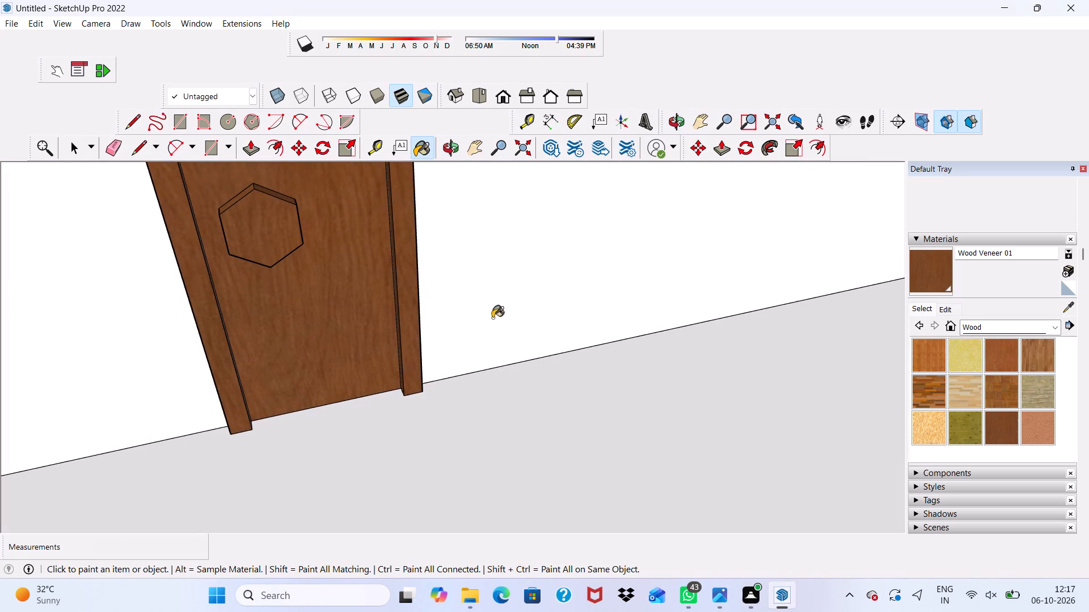
Examine the front elevation around the gate, the wood entrance door and the ground-floor window and side opening.
scroll(328, 337, up, 4)
scroll(328, 338, down, 4)
scroll(267, 341, up, 1)
scroll(265, 368, down, 5)
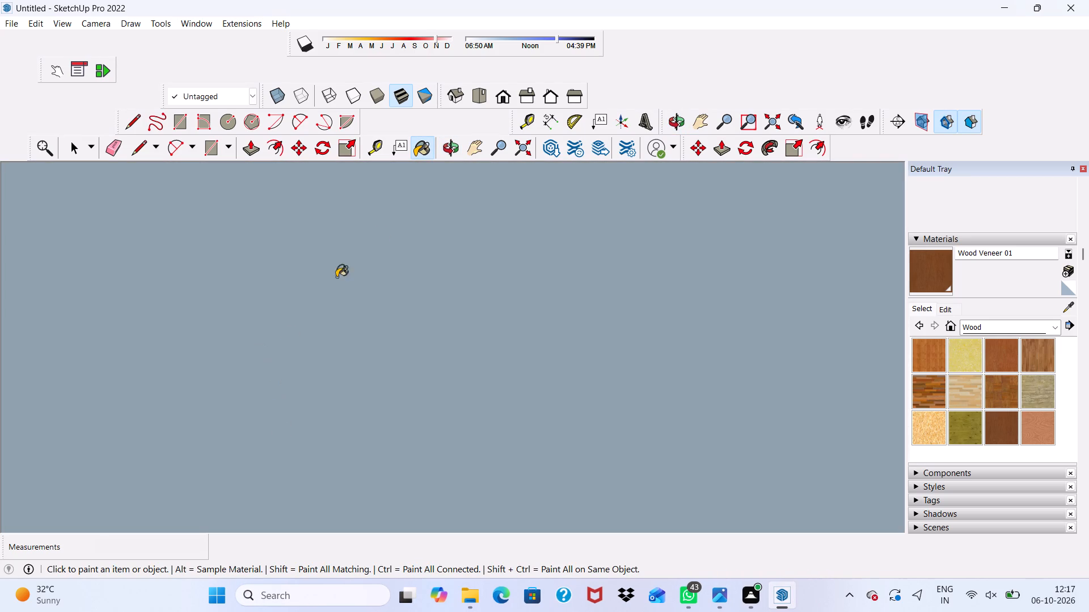
click(503, 97)
scroll(502, 248, down, 12)
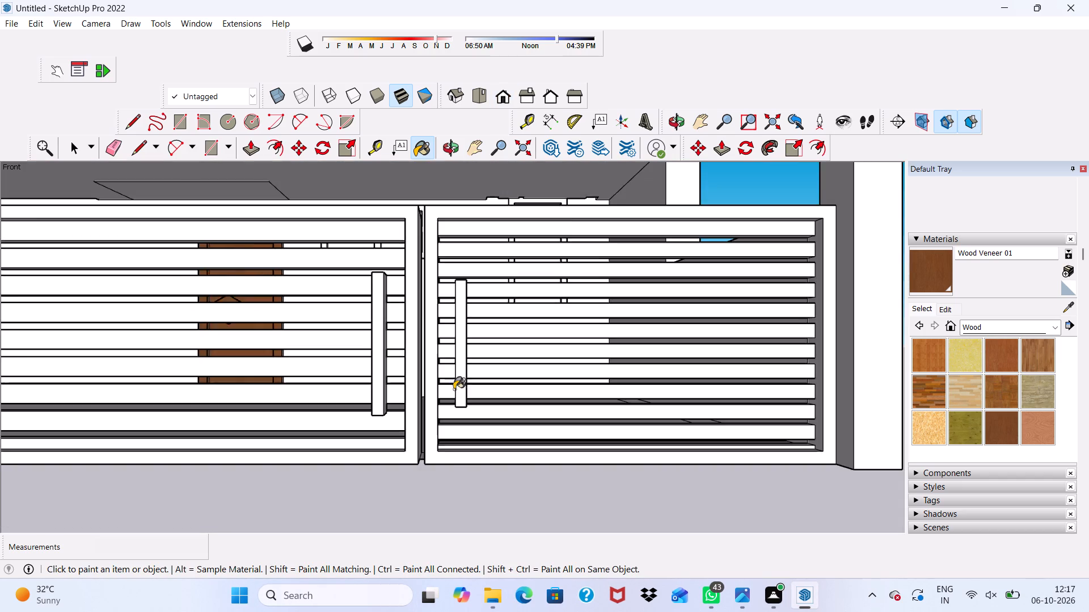
scroll(454, 389, down, 11)
scroll(255, 412, down, 4)
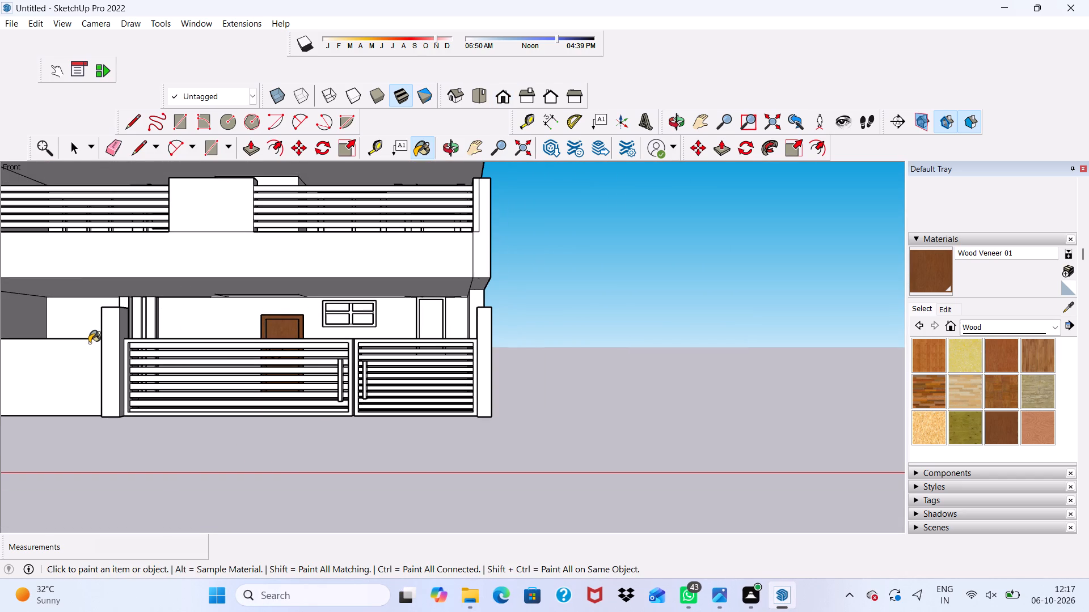
scroll(82, 367, up, 1)
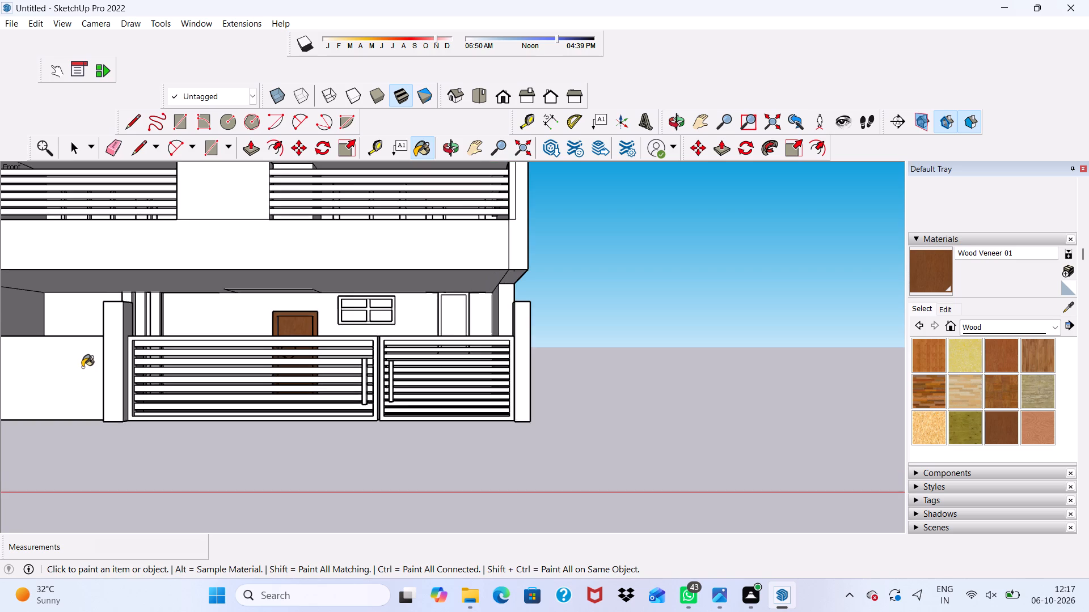
scroll(82, 367, up, 1)
scroll(105, 390, down, 2)
scroll(171, 374, down, 2)
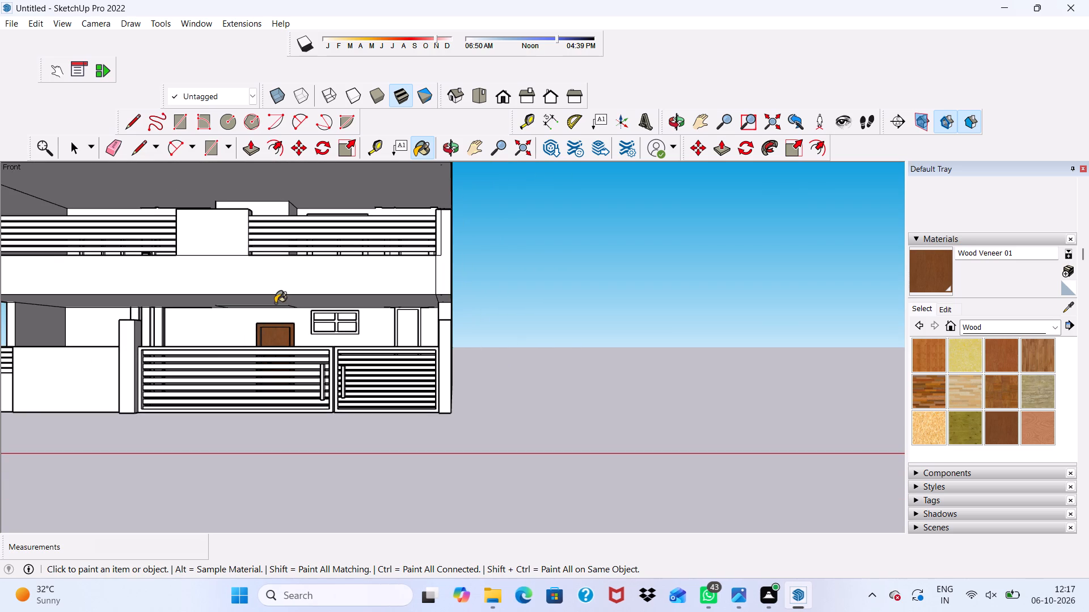
scroll(275, 303, up, 2)
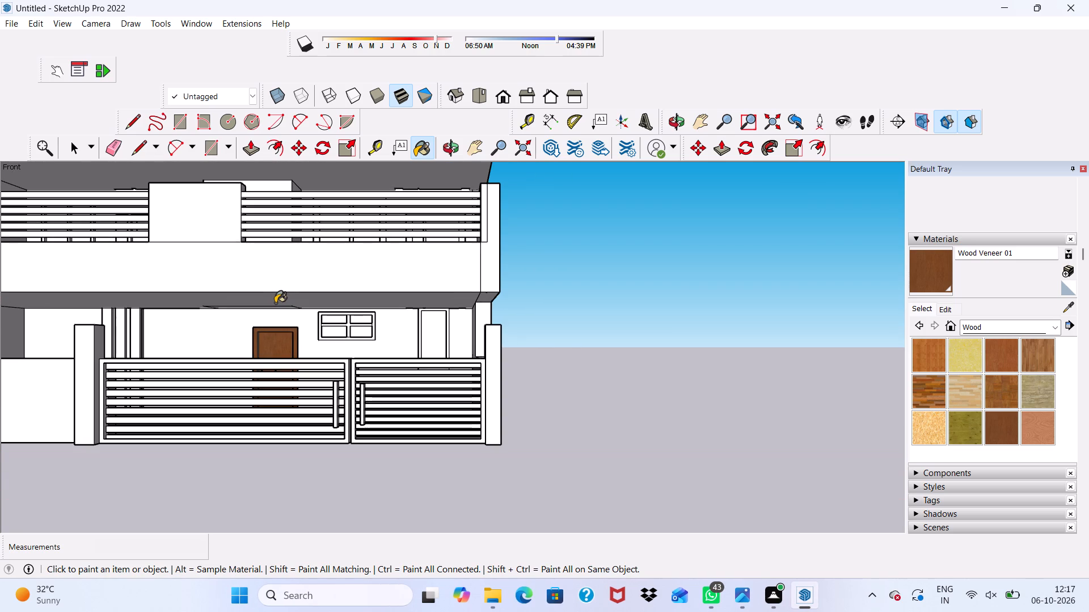
scroll(193, 248, up, 2)
scroll(229, 311, down, 2)
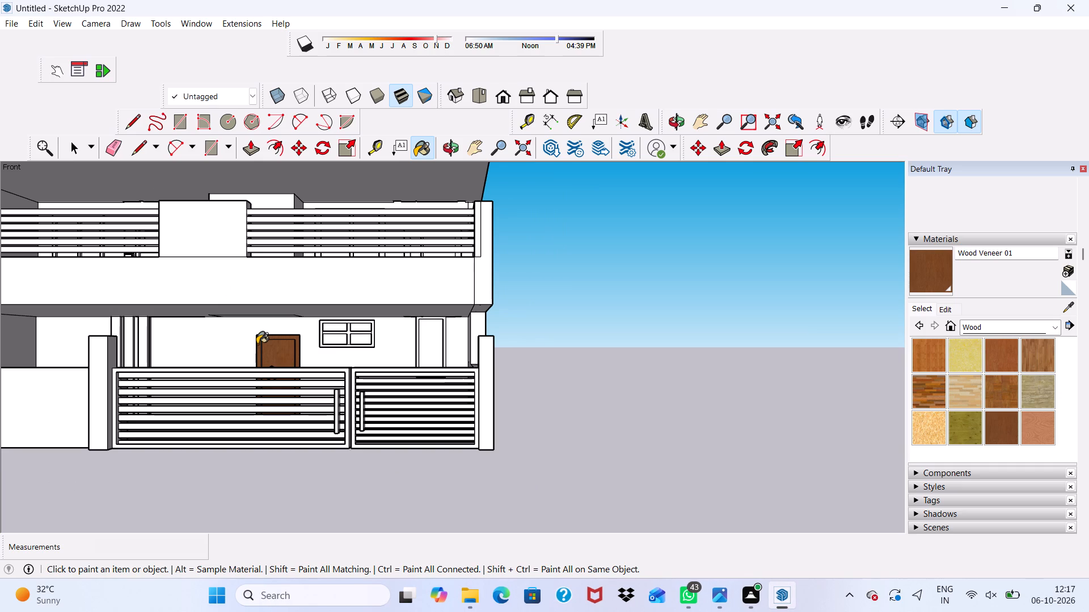
scroll(255, 344, down, 3)
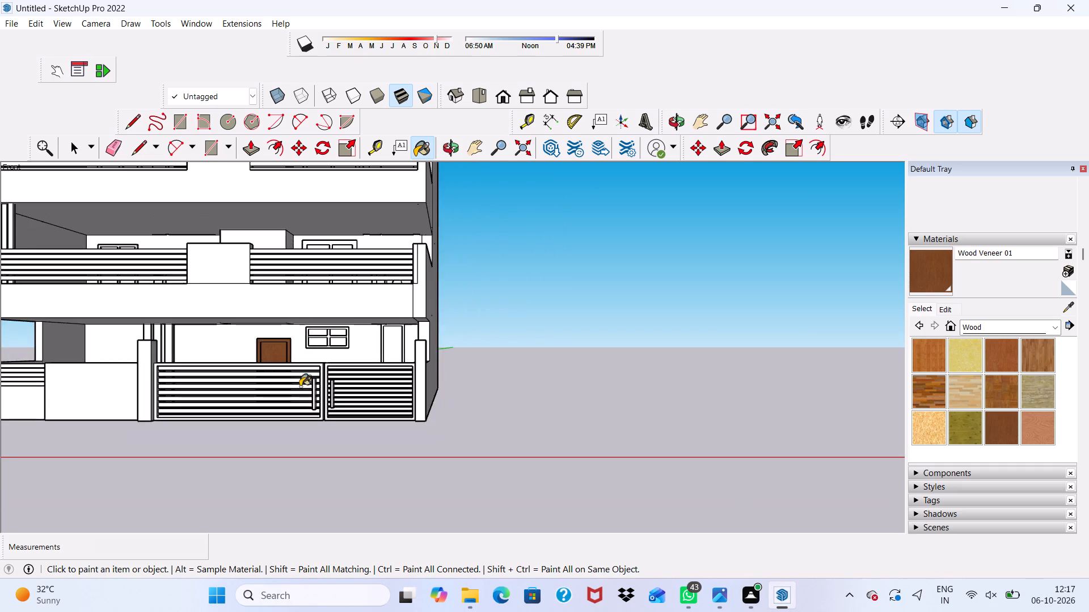
scroll(388, 385, up, 15)
scroll(377, 362, down, 6)
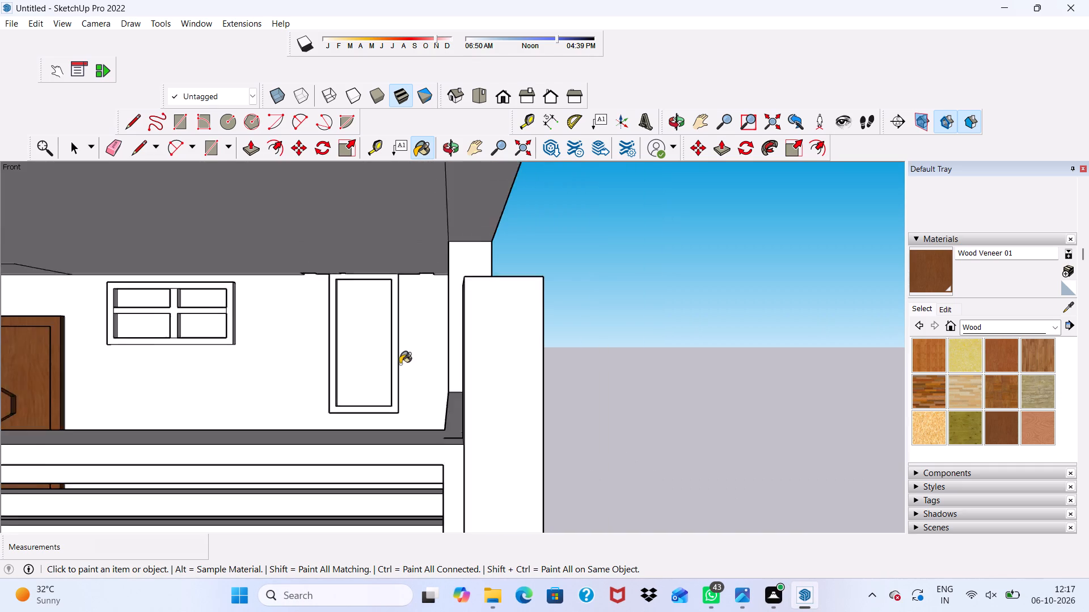
scroll(400, 364, down, 1)
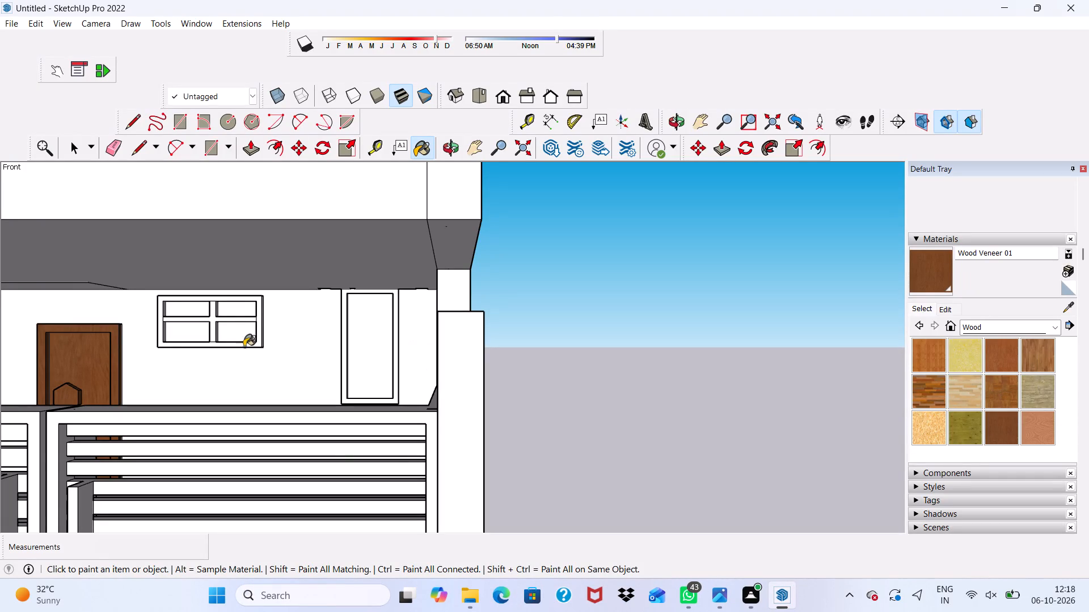
Paint the front faces of the first-floor door with the circular detail, including frame, narrow panel, divider and main panel, with Wood Veneer 01.
scroll(226, 353, down, 1)
scroll(234, 436, down, 6)
scroll(159, 246, up, 2)
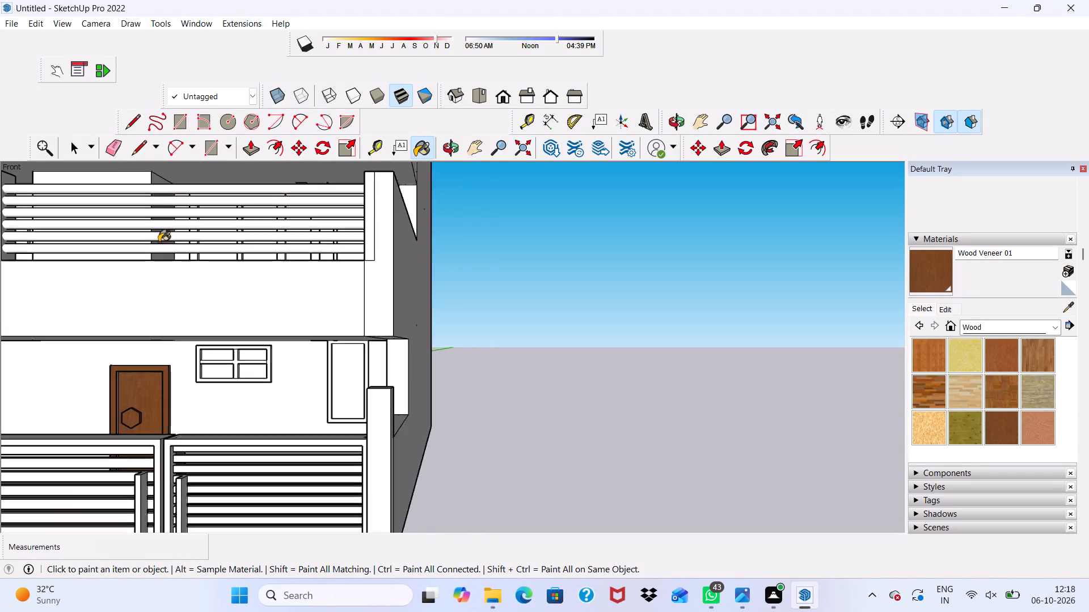
scroll(159, 242, up, 3)
scroll(185, 305, down, 9)
scroll(276, 181, up, 13)
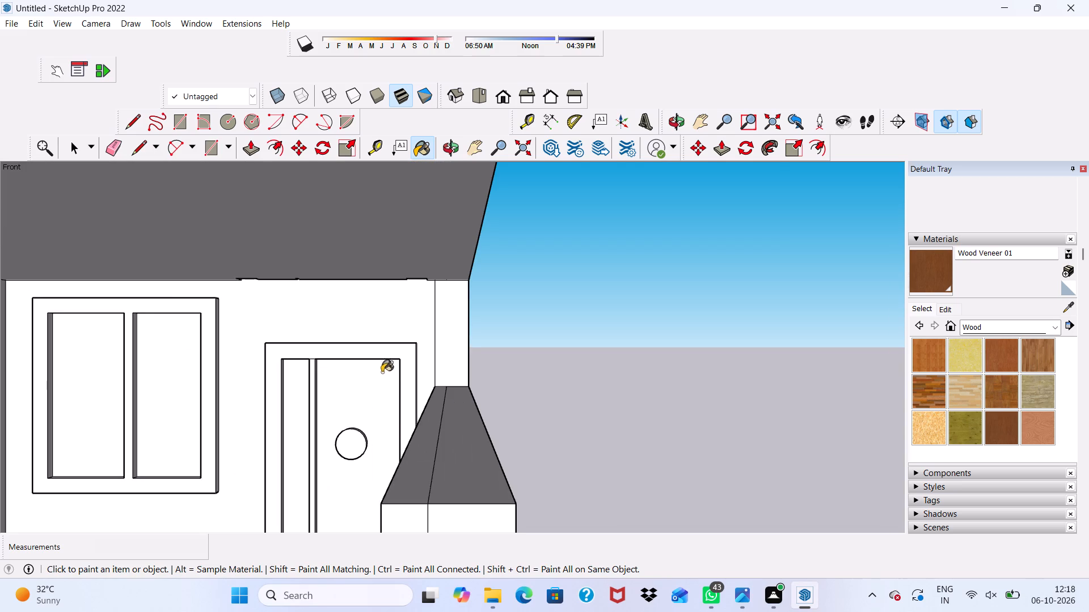
click(376, 346)
scroll(370, 377, up, 5)
click(352, 389)
scroll(233, 384, up, 4)
click(230, 377)
scroll(198, 374, up, 4)
click(193, 367)
scroll(288, 385, up, 2)
click(330, 359)
scroll(317, 342, up, 3)
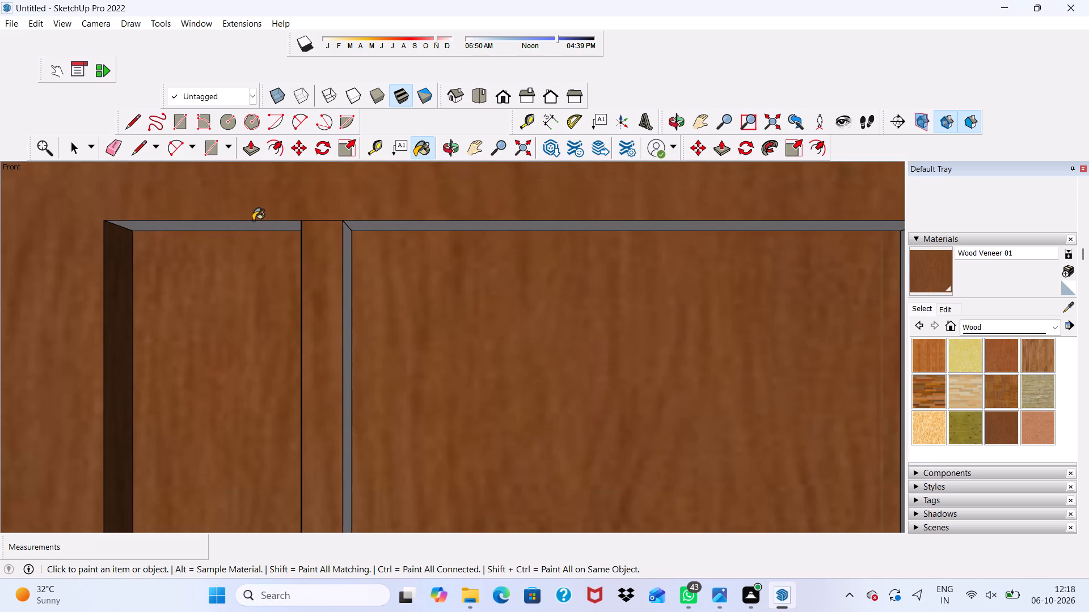
Paint the top reveals, both divider sides and the inner jamb face of that first-floor door with Wood Veneer 01.
click(253, 220)
click(252, 226)
scroll(323, 271, up, 3)
click(355, 274)
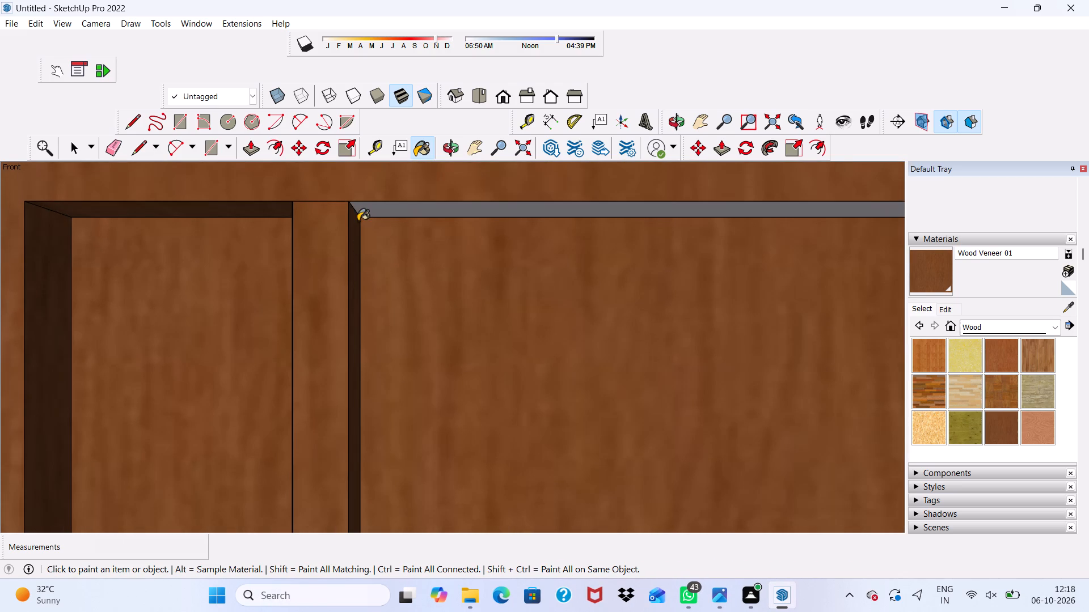
click(371, 210)
scroll(311, 338, down, 3)
middle_drag(293, 357, 479, 340)
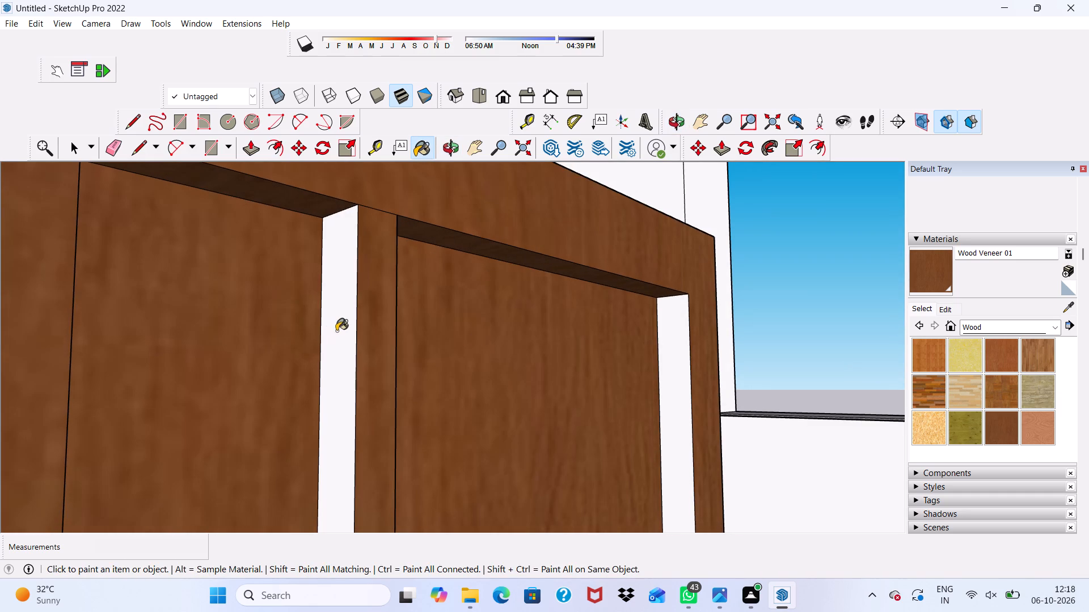
click(336, 331)
click(682, 436)
Paint the outer side face and the top face of the first-floor door frame with Wood Veneer 01.
scroll(619, 394, down, 8)
scroll(334, 346, up, 1)
scroll(336, 350, down, 1)
scroll(347, 360, up, 3)
click(306, 366)
scroll(329, 341, down, 2)
middle_drag(394, 303, 344, 411)
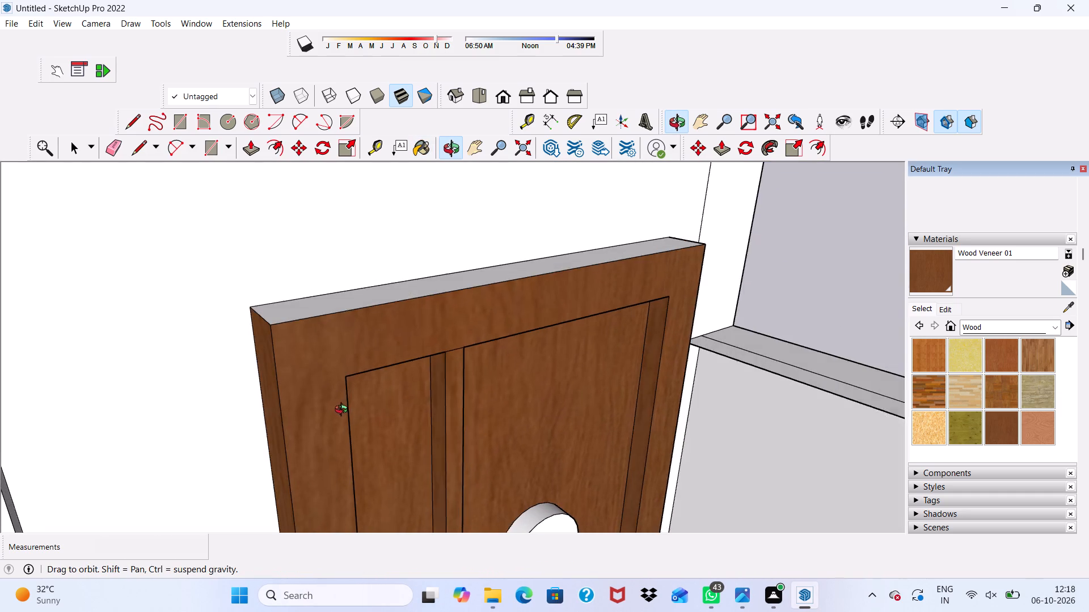
middle_drag(344, 411, 331, 419)
drag(337, 299, 337, 305)
Paint the front face and curved rim of the first-floor door's raised circle with Wood Veneer 01.
scroll(338, 308, down, 10)
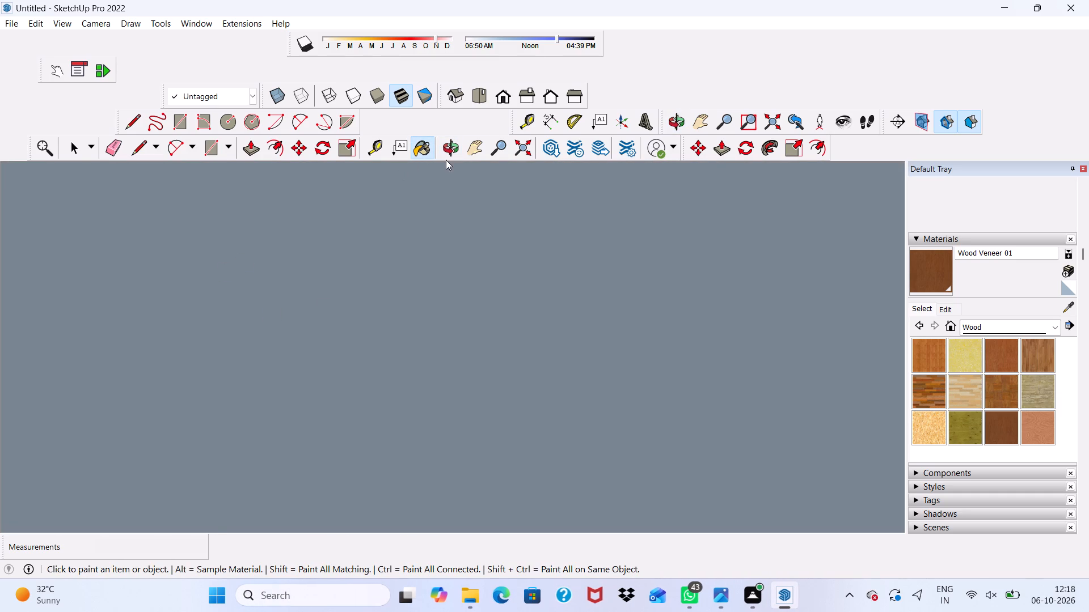
click(502, 97)
scroll(471, 209, down, 11)
scroll(339, 319, up, 1)
scroll(336, 331, down, 15)
scroll(365, 305, up, 2)
scroll(368, 323, down, 7)
scroll(440, 381, up, 1)
scroll(437, 391, down, 3)
scroll(425, 235, down, 5)
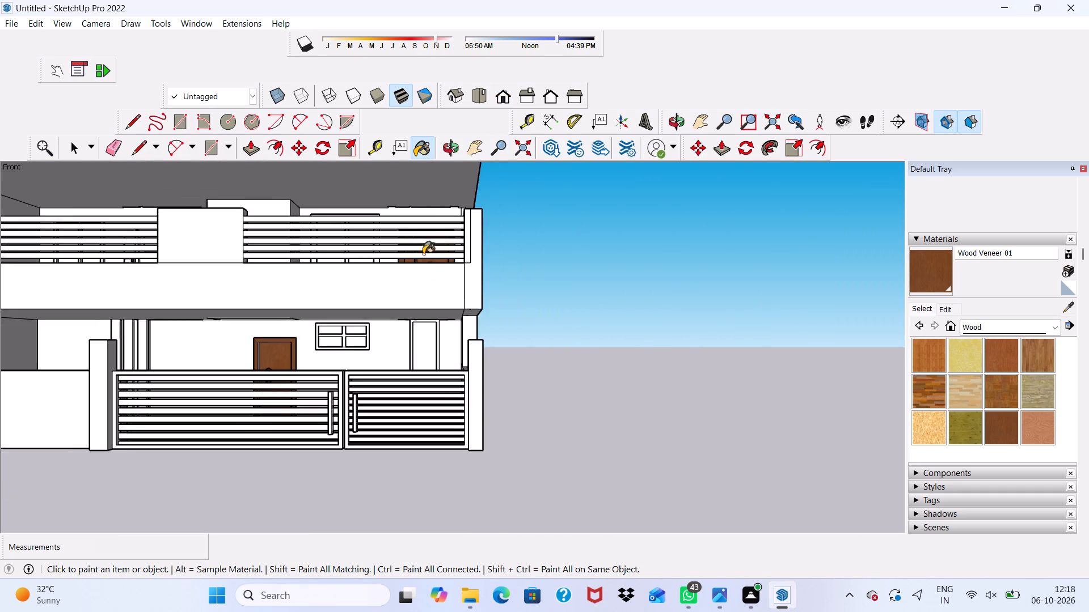
scroll(419, 205, up, 9)
middle_drag(444, 201, 444, 278)
scroll(442, 278, up, 8)
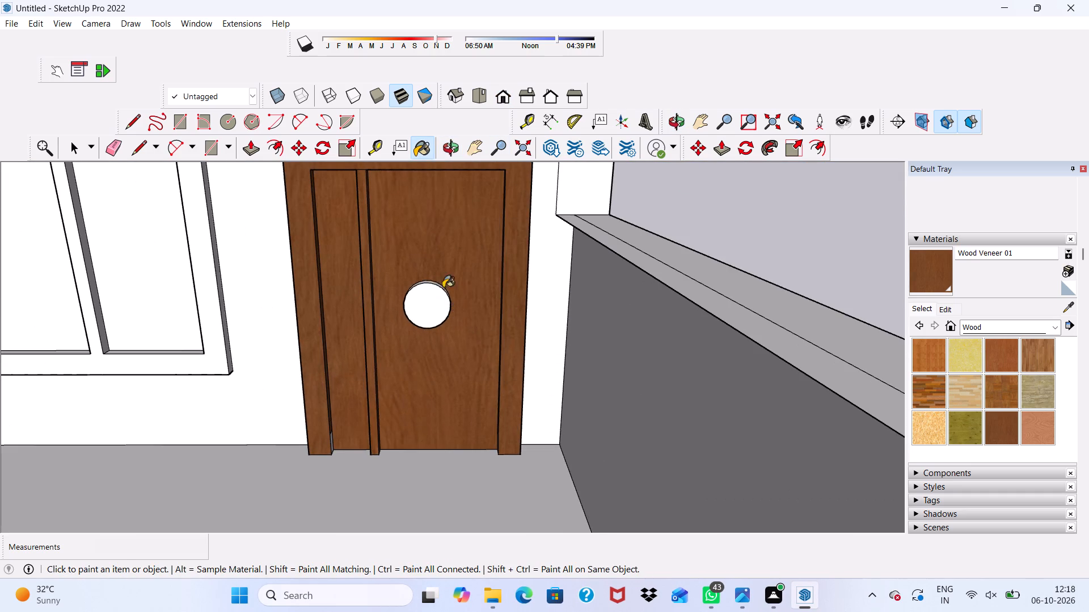
click(421, 304)
scroll(420, 297, up, 14)
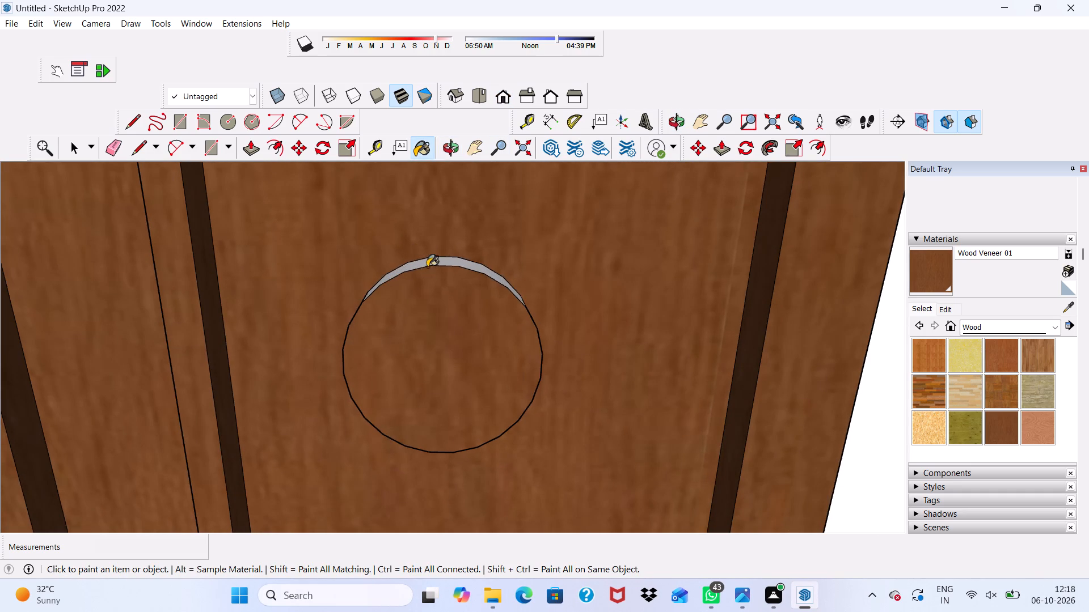
click(427, 267)
scroll(403, 299, down, 3)
Paint the small unpainted faces at the base of the door's two inner jambs with Wood Veneer 01.
middle_drag(397, 328, 132, 397)
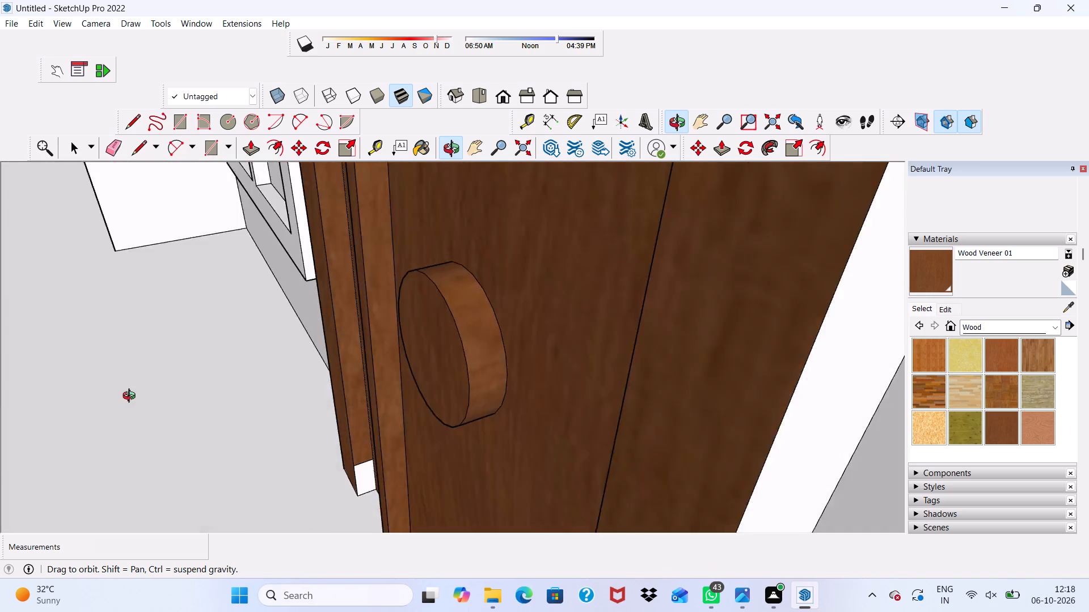
middle_drag(132, 397, 231, 386)
scroll(275, 441, up, 1)
scroll(258, 347, down, 3)
scroll(289, 482, up, 3)
click(292, 498)
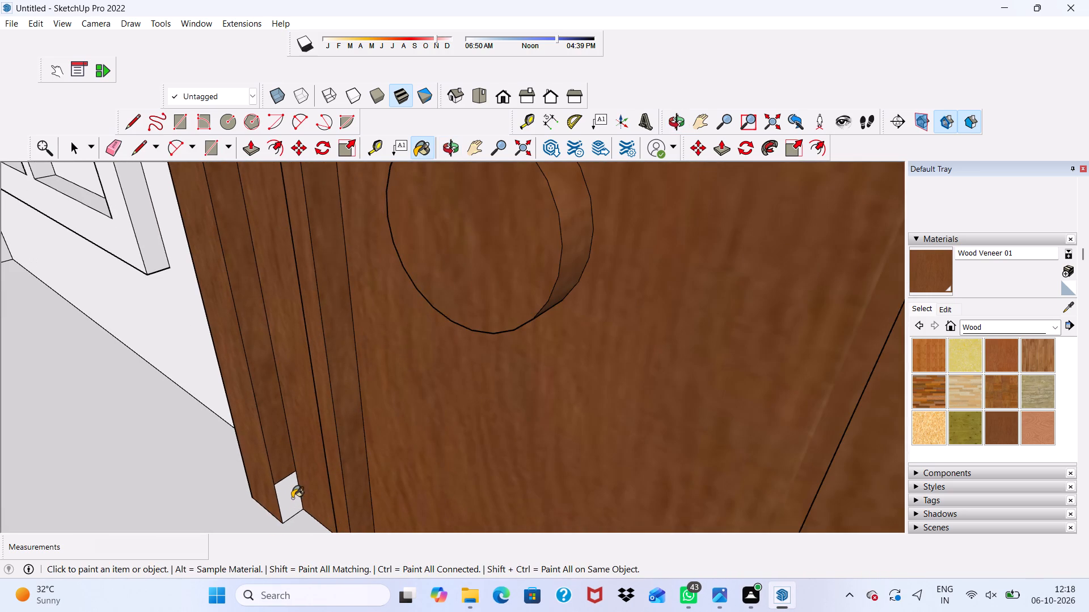
scroll(260, 454, down, 3)
middle_drag(259, 452, 470, 394)
scroll(765, 477, up, 3)
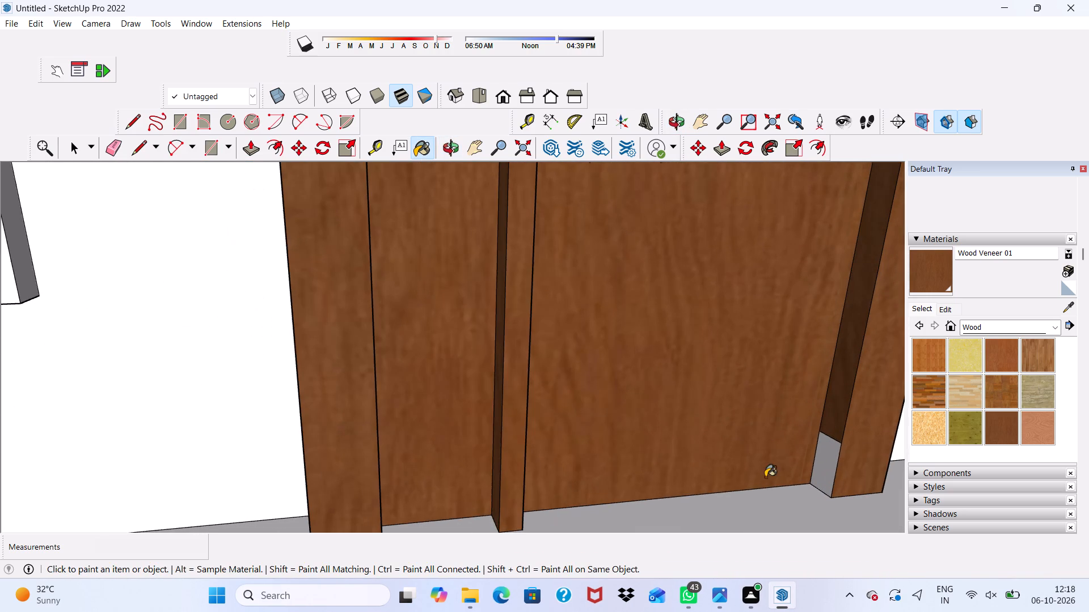
click(836, 464)
Examine the painted first-floor door from its base up to the top of its frame.
scroll(714, 456, down, 11)
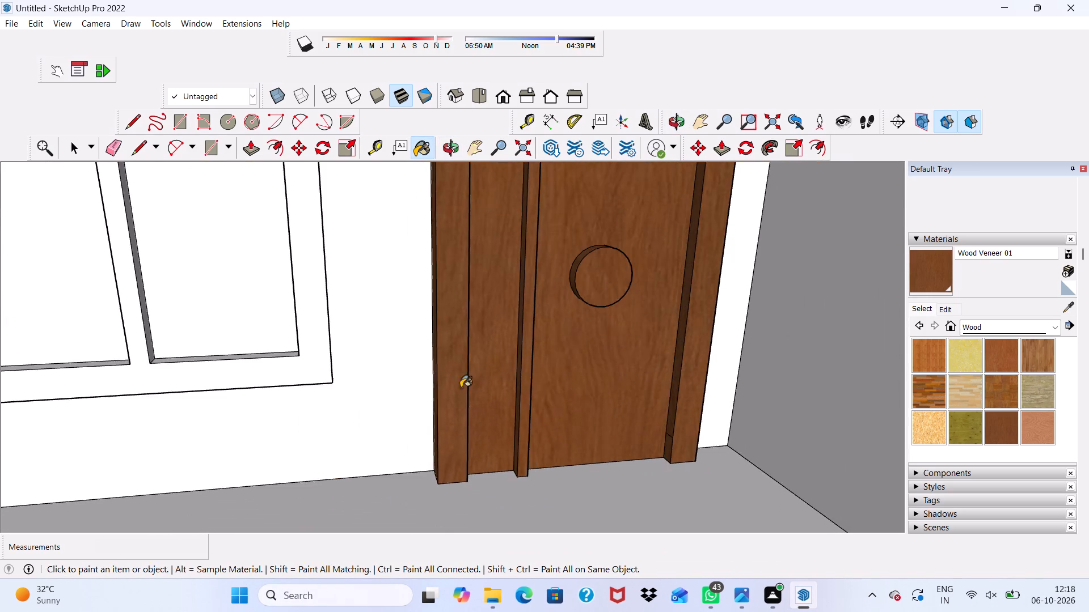
scroll(461, 388, down, 7)
middle_drag(490, 272, 446, 273)
scroll(482, 303, up, 6)
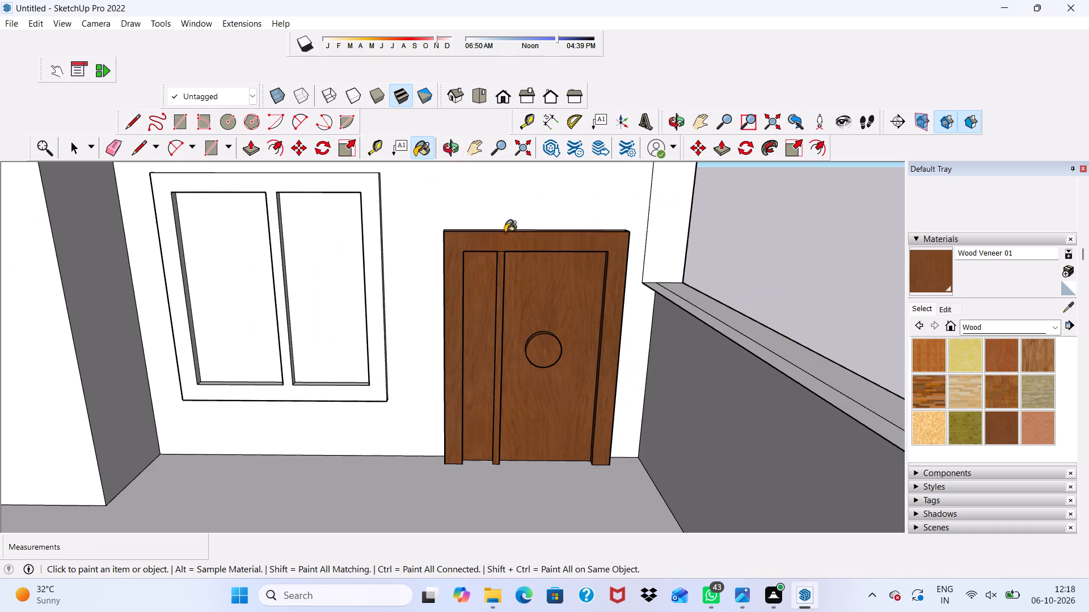
scroll(505, 232, up, 3)
middle_drag(512, 204, 508, 216)
scroll(466, 239, down, 9)
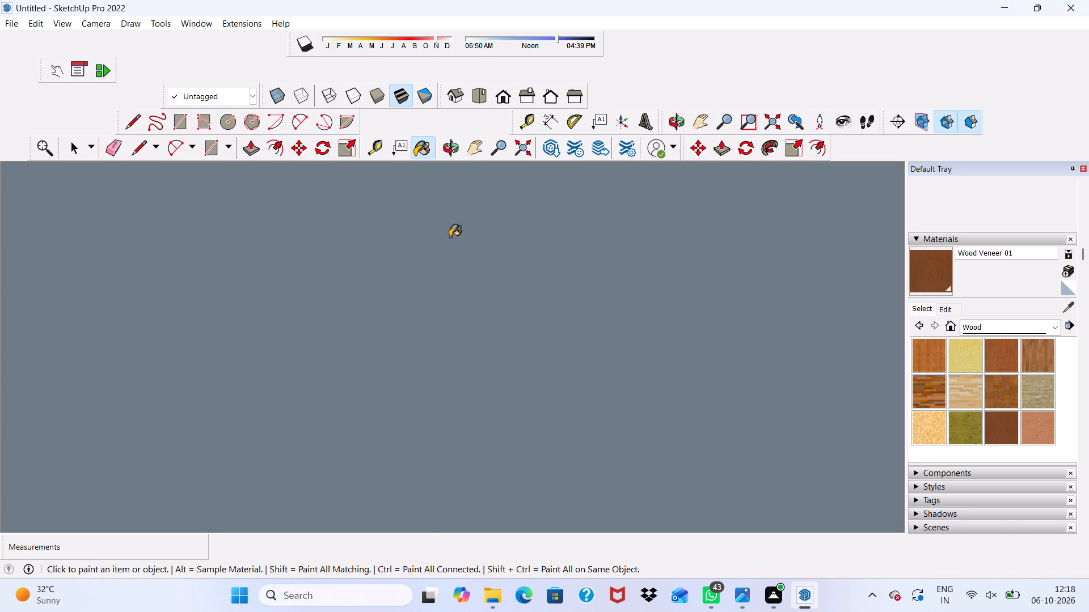
Paint the surround of the rectangular panel on the other first-floor door, the one with the handle, with Wood Bamboo.
click(503, 87)
scroll(487, 201, up, 1)
scroll(486, 217, down, 11)
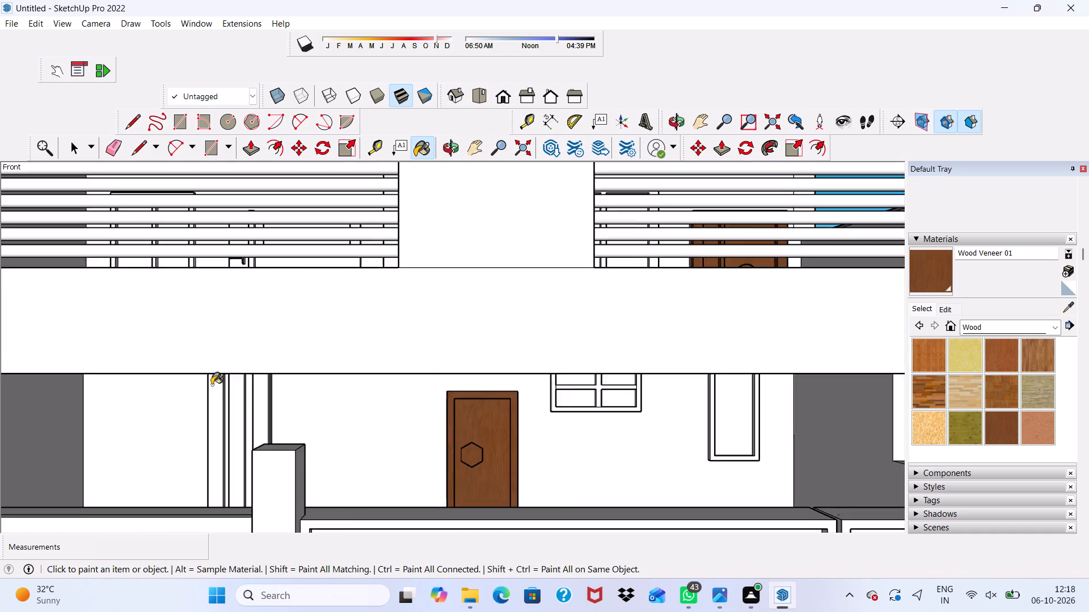
scroll(212, 385, down, 3)
scroll(74, 390, up, 5)
scroll(80, 399, down, 6)
click(1002, 353)
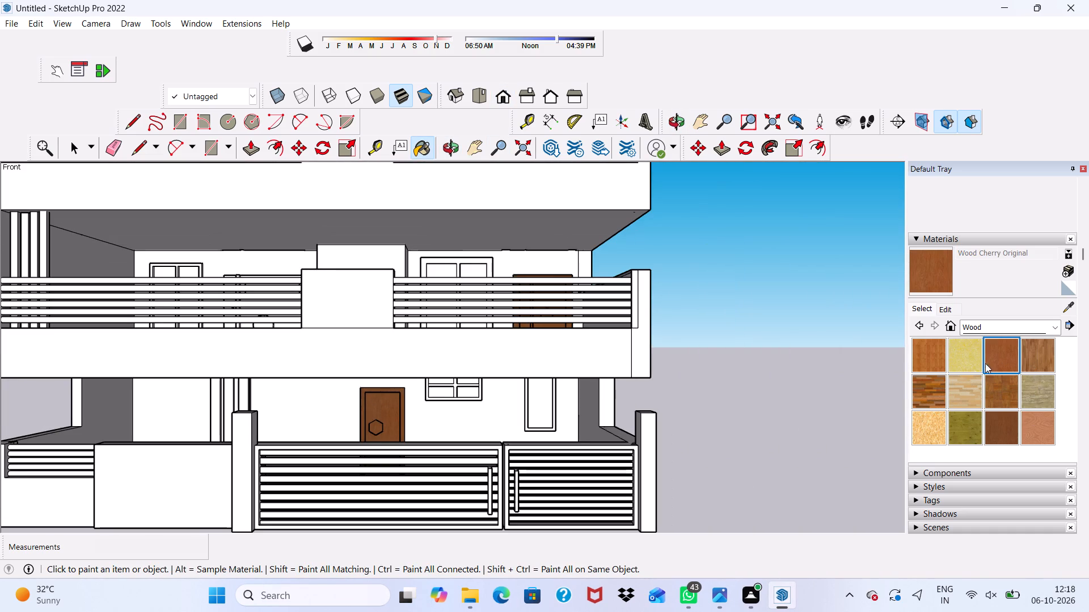
scroll(910, 352, up, 4)
click(928, 443)
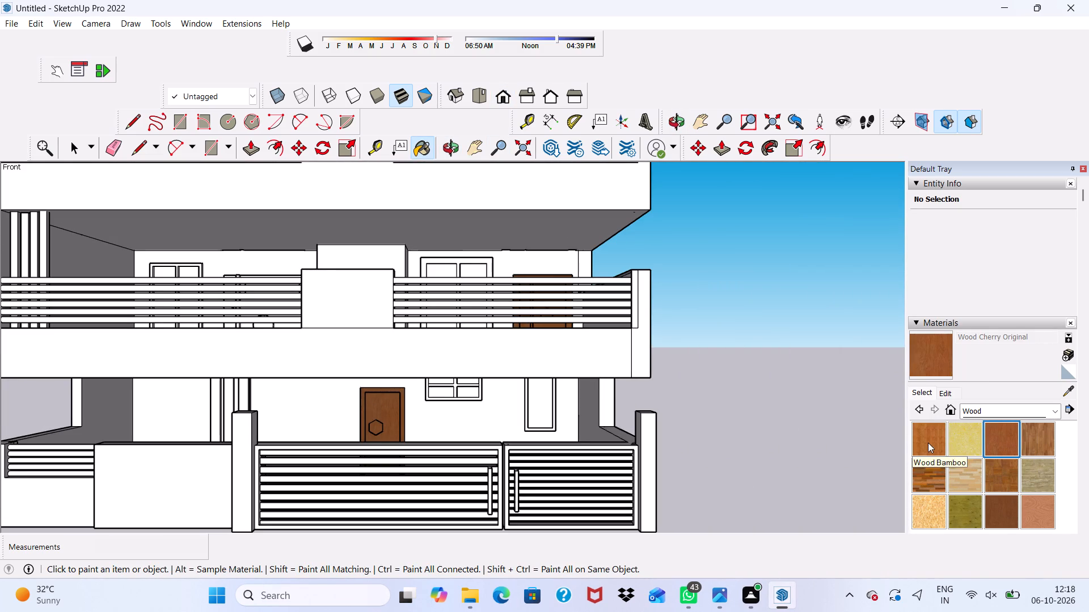
scroll(463, 286, up, 8)
scroll(461, 240, down, 5)
scroll(112, 282, up, 2)
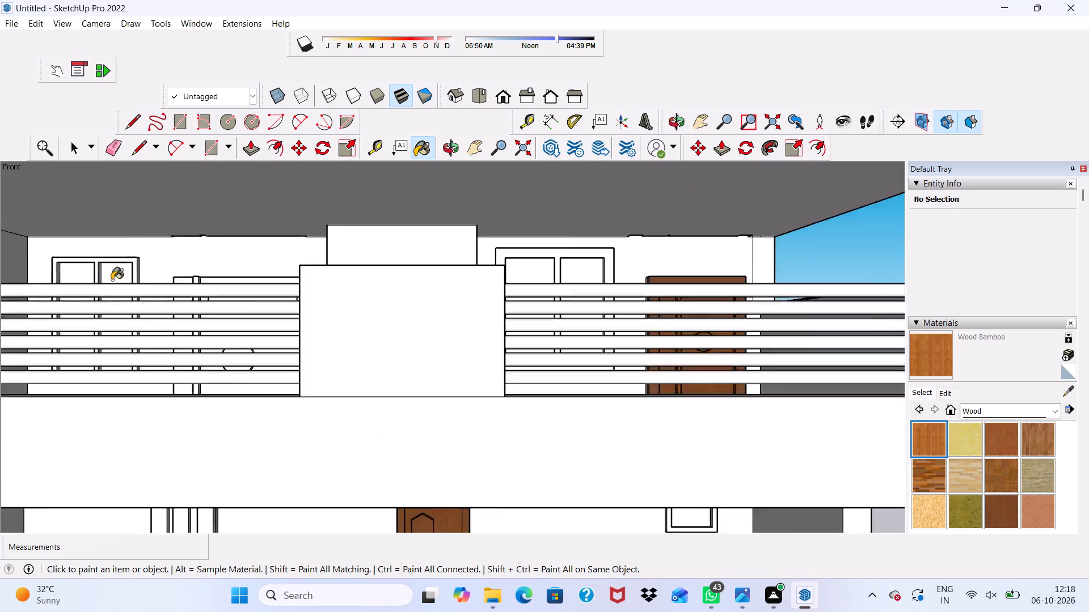
scroll(112, 280, up, 12)
click(271, 286)
Paint that door's lower panel, narrow leaf with the handle, and the divider's front and side faces with Wood Bamboo.
scroll(252, 310, up, 3)
scroll(253, 303, down, 4)
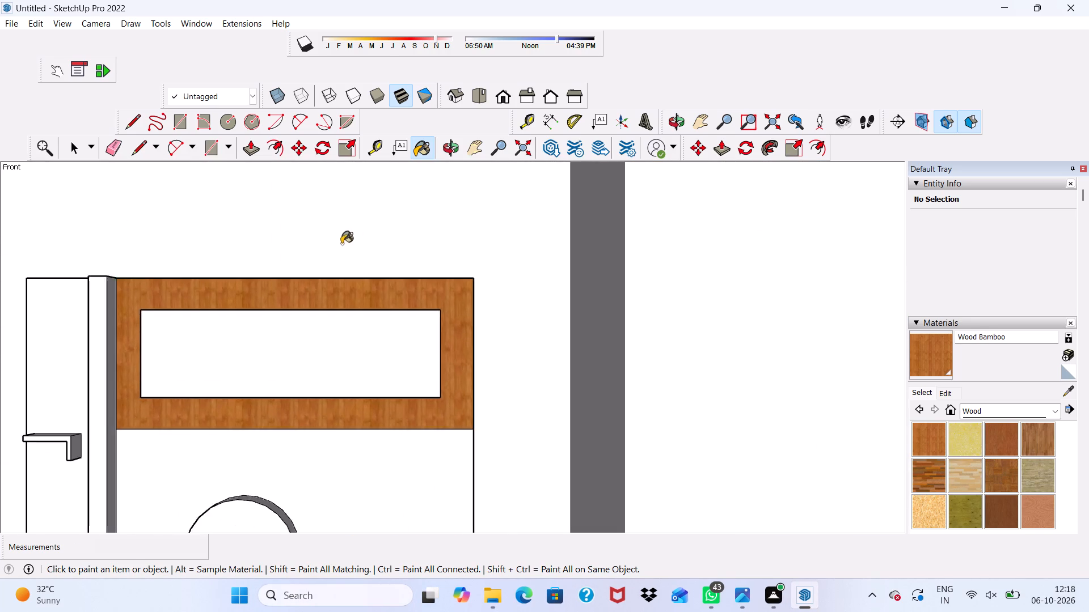
scroll(341, 244, down, 2)
scroll(262, 428, up, 2)
click(260, 428)
scroll(209, 460, up, 6)
click(66, 390)
scroll(142, 378, up, 2)
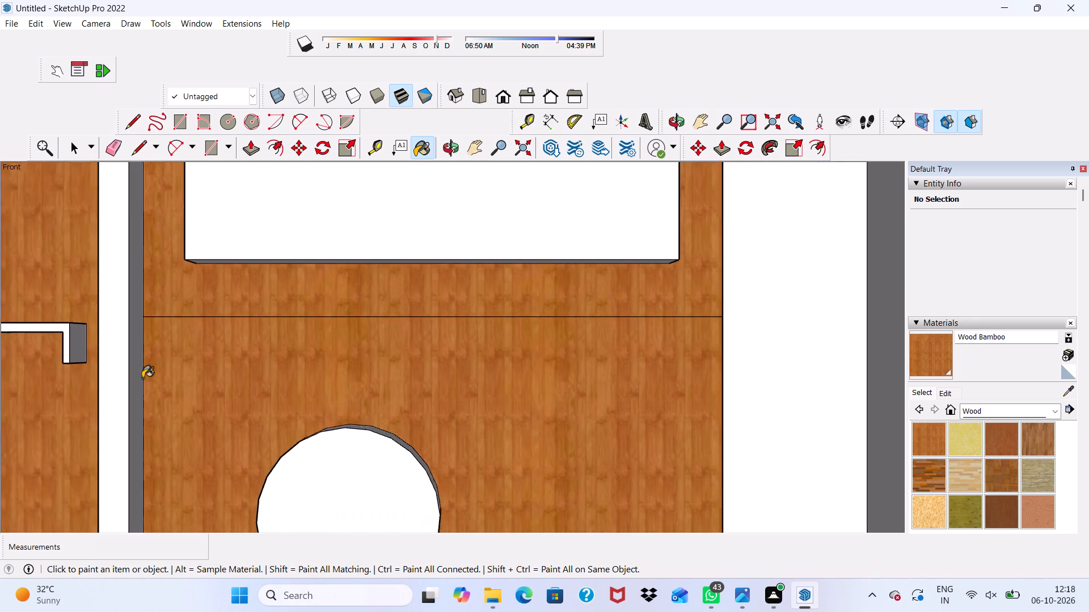
scroll(142, 378, up, 2)
click(107, 376)
scroll(129, 339, up, 2)
click(128, 339)
Paint the front face and curved rim of that door's raised circle with Wood Bamboo.
middle_drag(109, 368, 288, 373)
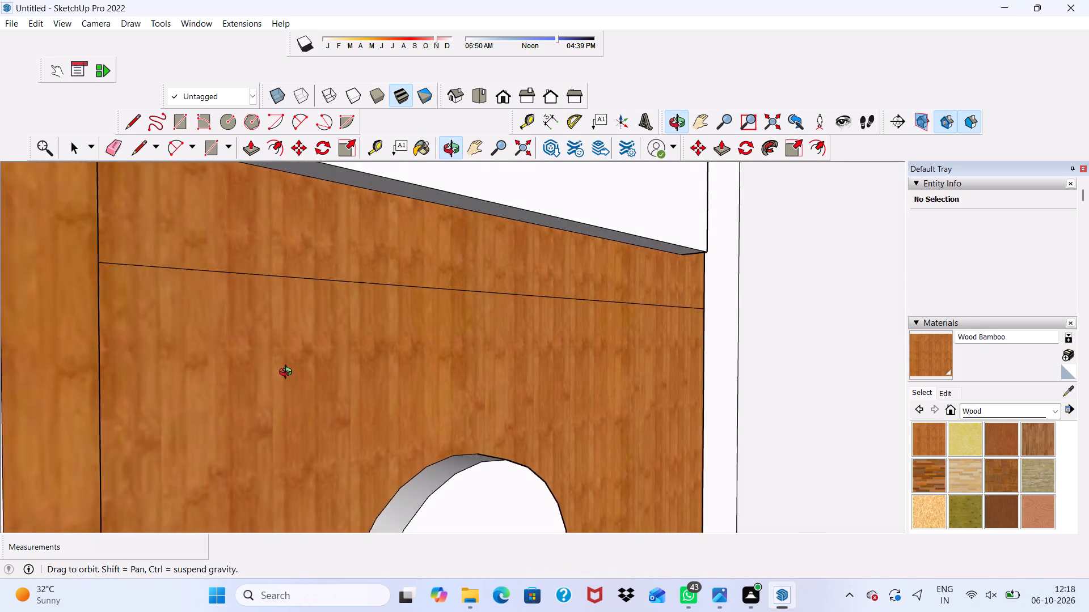
middle_drag(288, 373, 214, 427)
scroll(267, 248, down, 1)
scroll(292, 280, up, 1)
scroll(324, 325, down, 1)
scroll(359, 379, up, 1)
drag(474, 494, 478, 499)
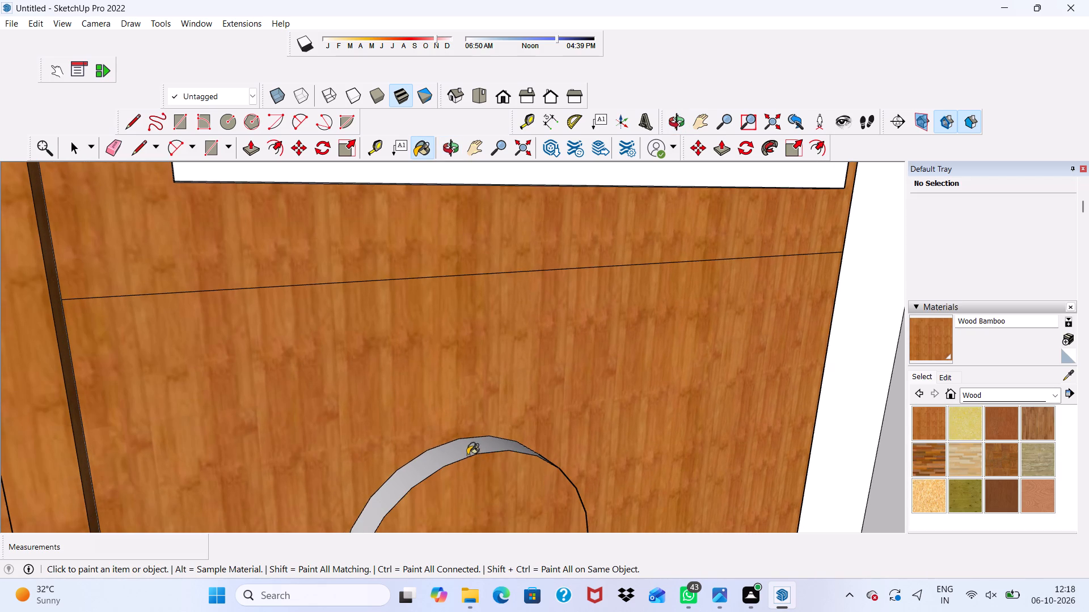
click(467, 452)
scroll(419, 423, down, 5)
scroll(401, 356, up, 1)
scroll(398, 365, down, 8)
scroll(275, 334, up, 5)
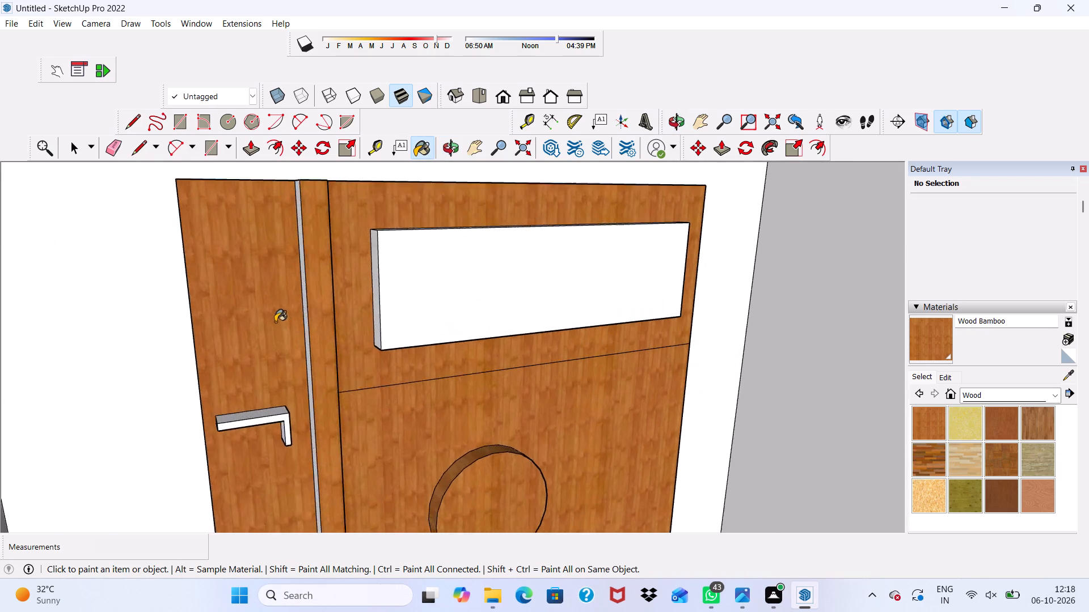
Paint the remaining side face of the handle door's vertical divider, the one facing the handle, with Wood Bamboo.
scroll(275, 322, up, 6)
click(330, 282)
scroll(338, 398, up, 9)
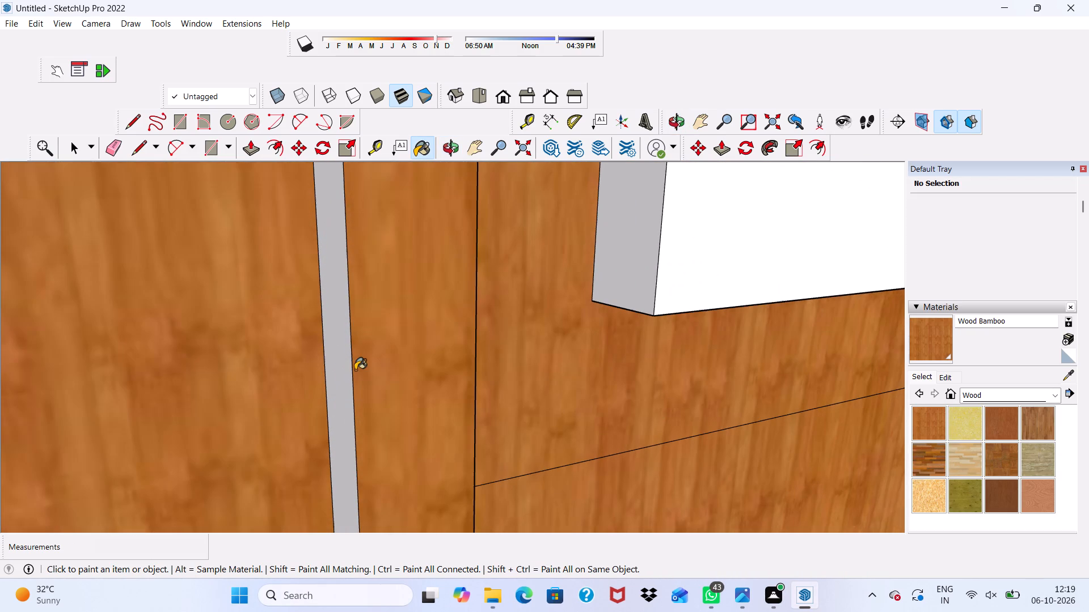
click(342, 367)
Paint the door handle's front, top, underside, inner and free-end faces with Wood Bamboo.
scroll(294, 327, down, 10)
scroll(193, 502, up, 3)
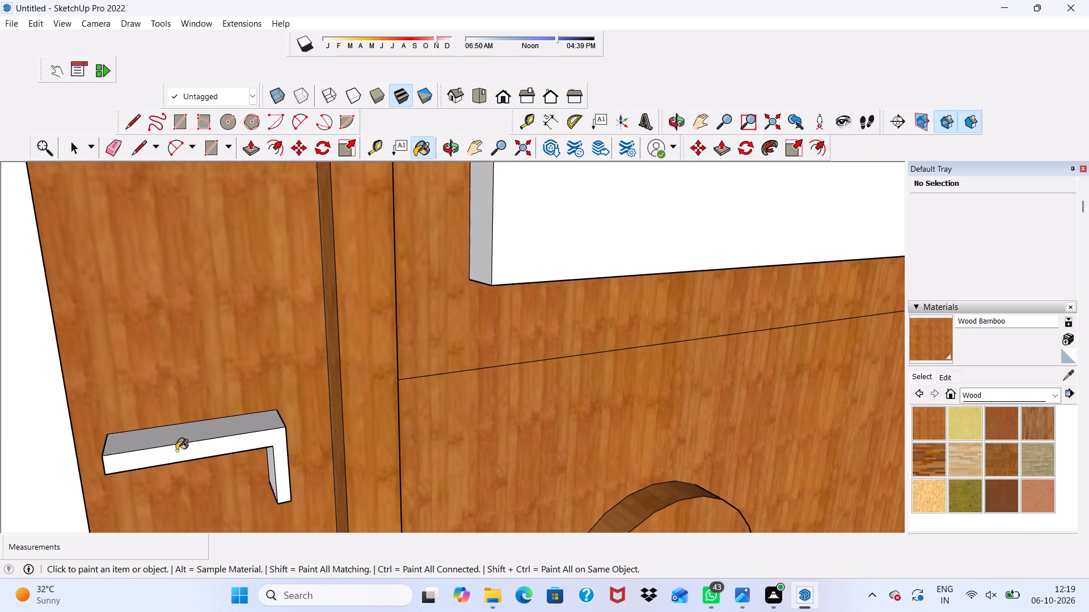
click(177, 448)
scroll(171, 440, up, 4)
click(154, 436)
scroll(222, 477, up, 2)
middle_drag(310, 517, 360, 420)
click(360, 419)
click(301, 380)
scroll(296, 372, down, 4)
middle_drag(337, 425, 355, 434)
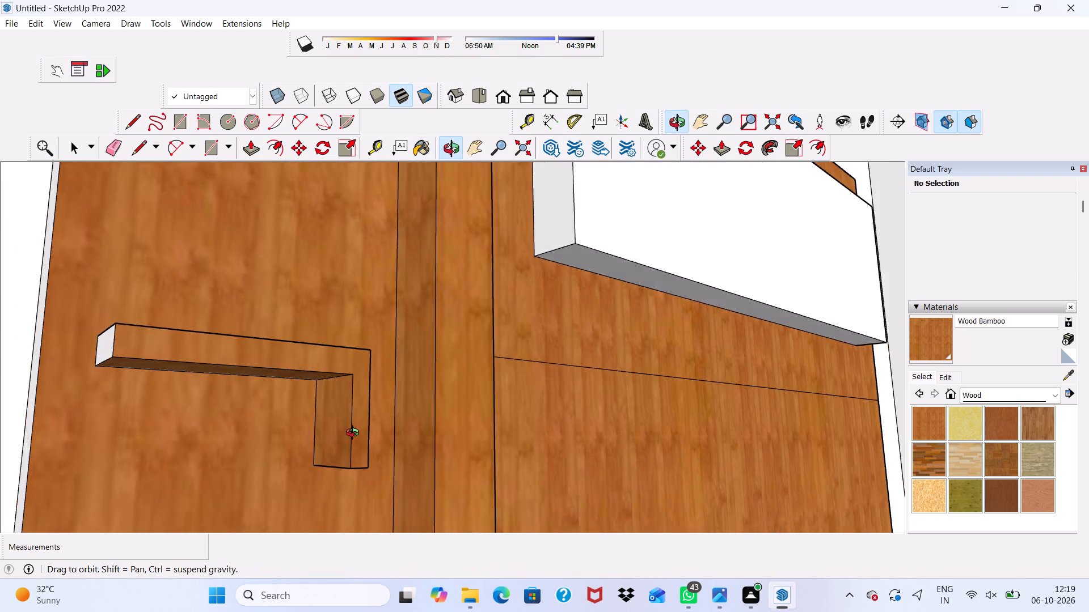
middle_drag(355, 434, 404, 457)
click(96, 363)
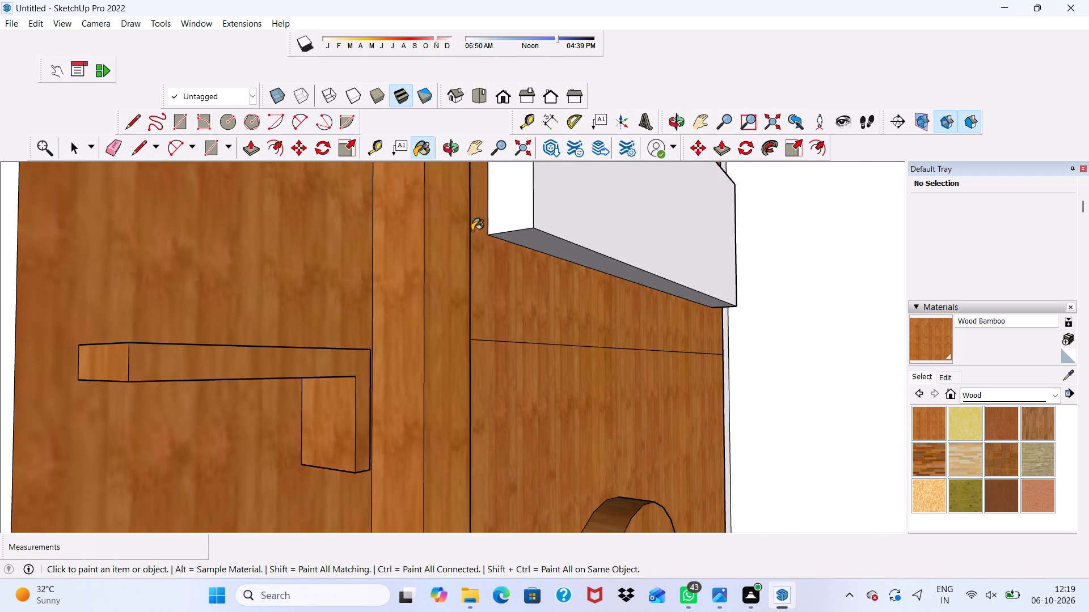
Paint the raised rectangular panel's front, underside and side face nearest the divider with Wood Bamboo.
click(505, 201)
click(543, 204)
click(539, 249)
scroll(542, 237, down, 1)
scroll(542, 237, up, 2)
scroll(542, 237, down, 2)
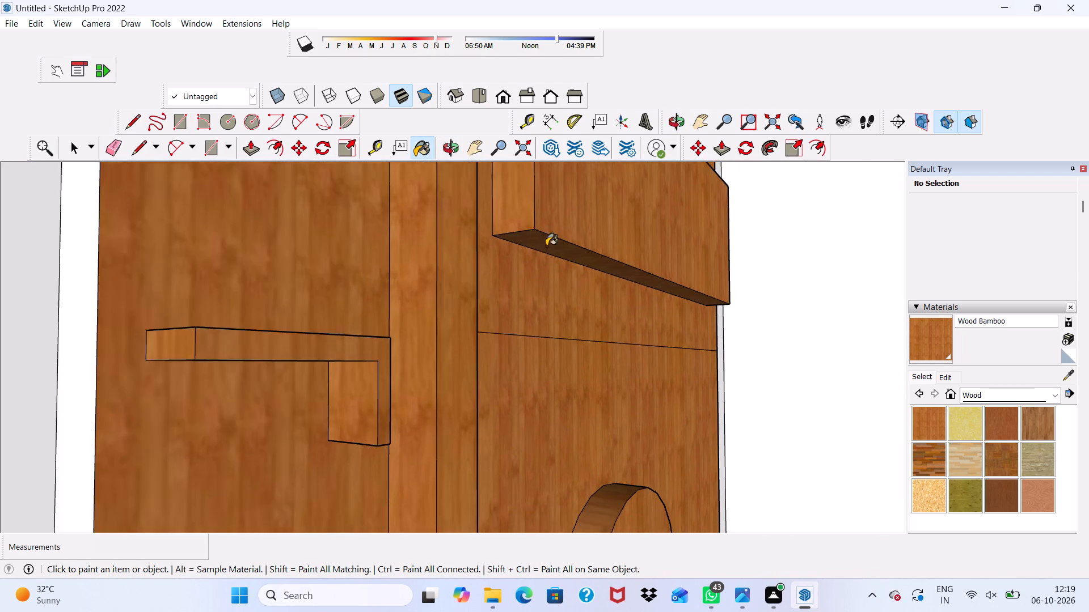
Paint the handle's remaining side face, the one toward the divider, with Wood Bamboo.
middle_drag(546, 246, 265, 354)
scroll(250, 377, down, 2)
scroll(248, 388, up, 1)
scroll(248, 389, down, 1)
scroll(219, 379, up, 3)
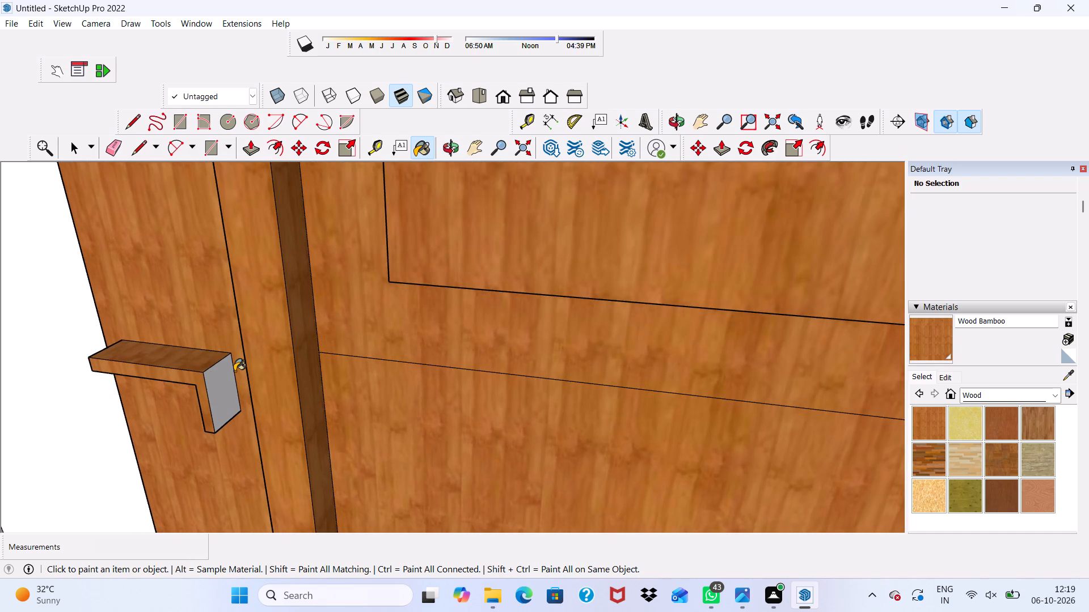
click(234, 371)
Paint the raised rectangular panel's top face with Wood Bamboo.
scroll(233, 380, up, 1)
scroll(238, 385, down, 11)
scroll(422, 226, up, 5)
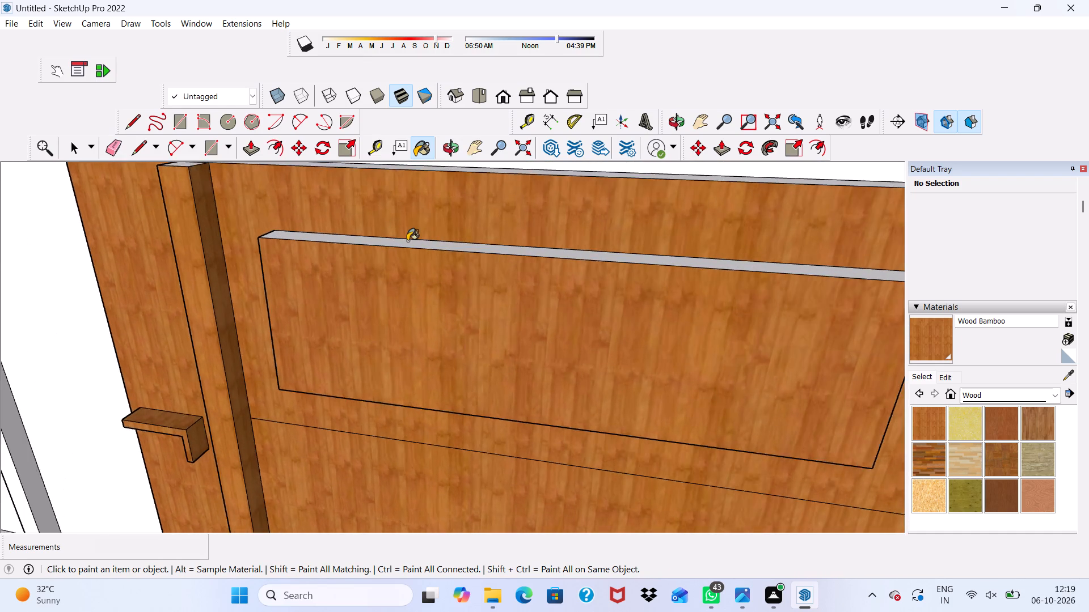
scroll(407, 241, up, 3)
click(403, 244)
scroll(376, 267, down, 8)
Paint the divider's top face and the door's top edge with Wood Bamboo.
scroll(196, 189, up, 4)
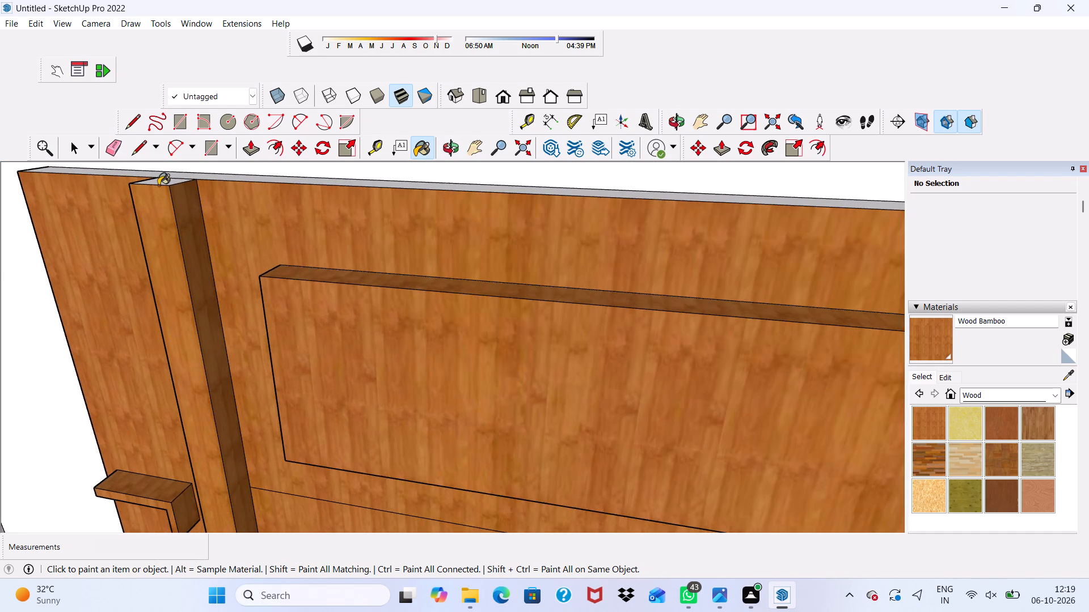
click(158, 185)
scroll(168, 179, up, 3)
click(161, 196)
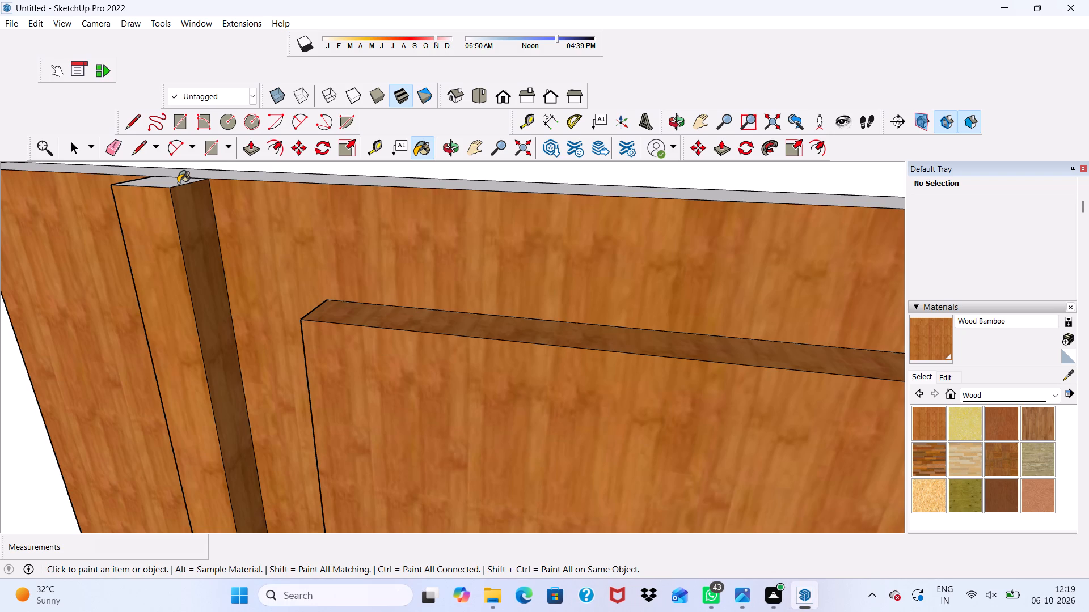
scroll(174, 204, down, 1)
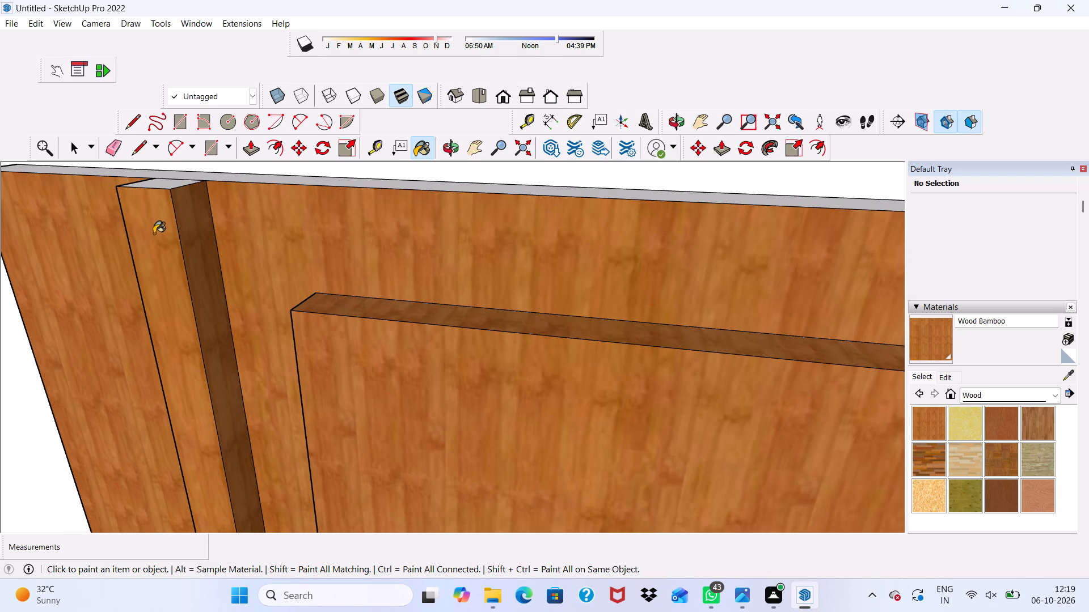
scroll(163, 232, up, 2)
scroll(128, 271, down, 4)
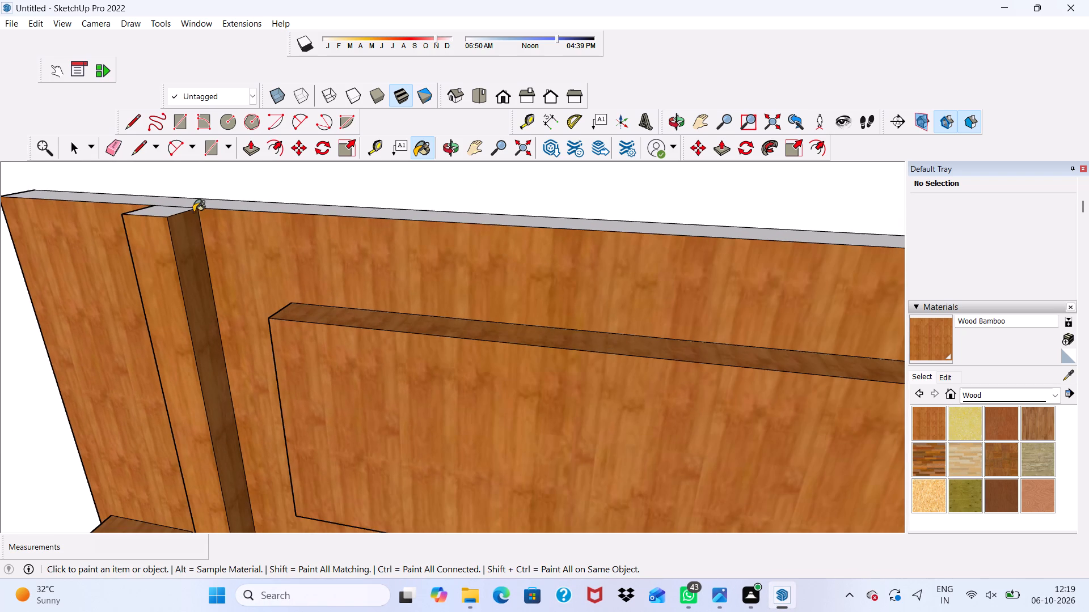
click(162, 210)
scroll(170, 202, up, 4)
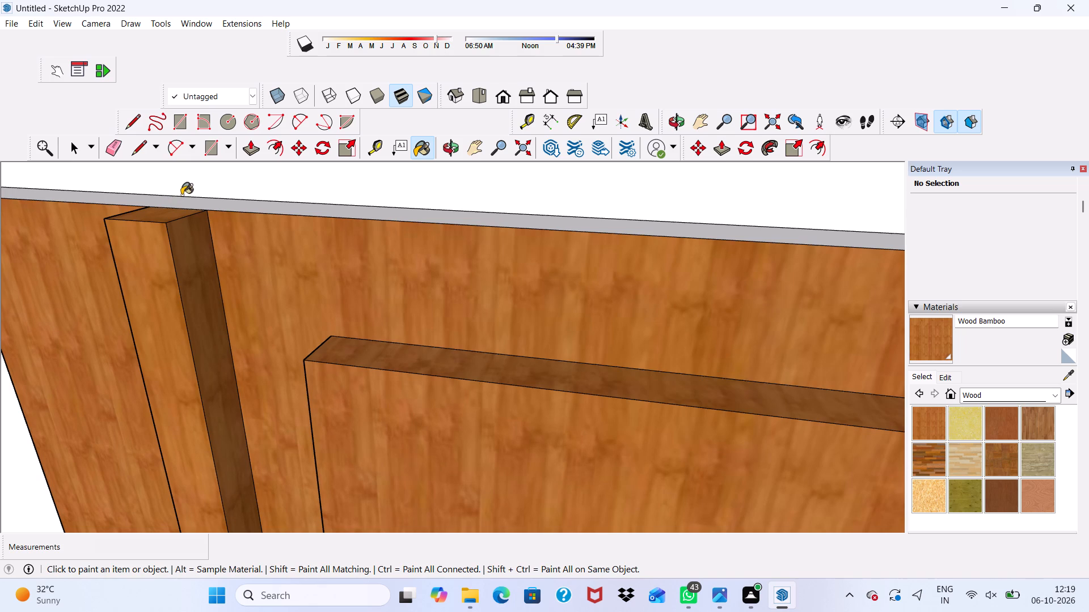
click(161, 203)
scroll(160, 203, down, 13)
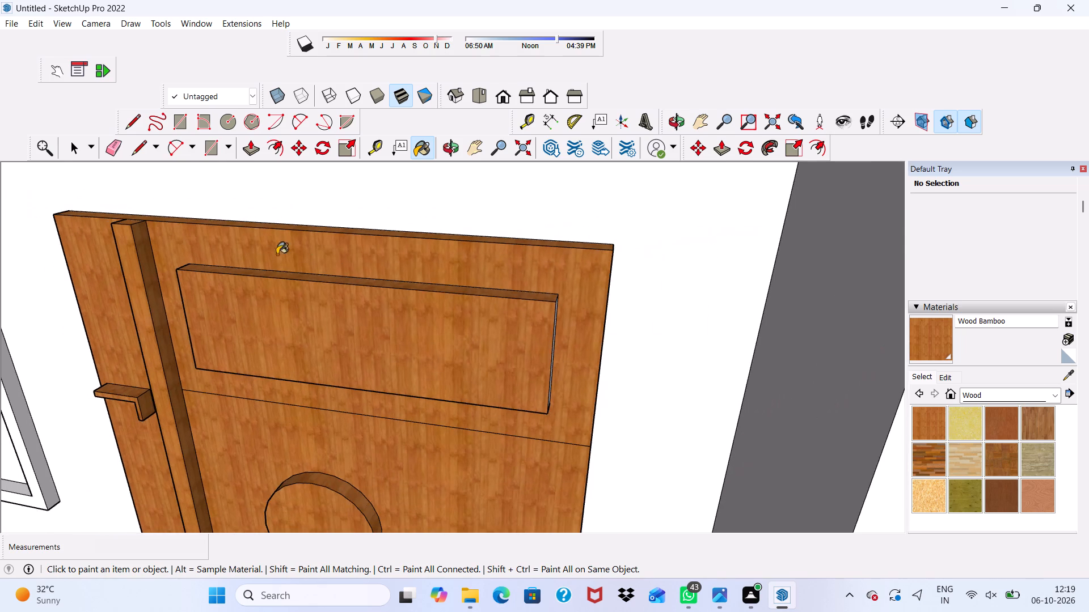
Paint the rectangular panel's far side face and the door's vertical edge on that side with Wood Bamboo.
middle_drag(465, 290, 340, 244)
scroll(353, 258, up, 4)
scroll(479, 292, up, 5)
click(619, 326)
scroll(503, 279, down, 5)
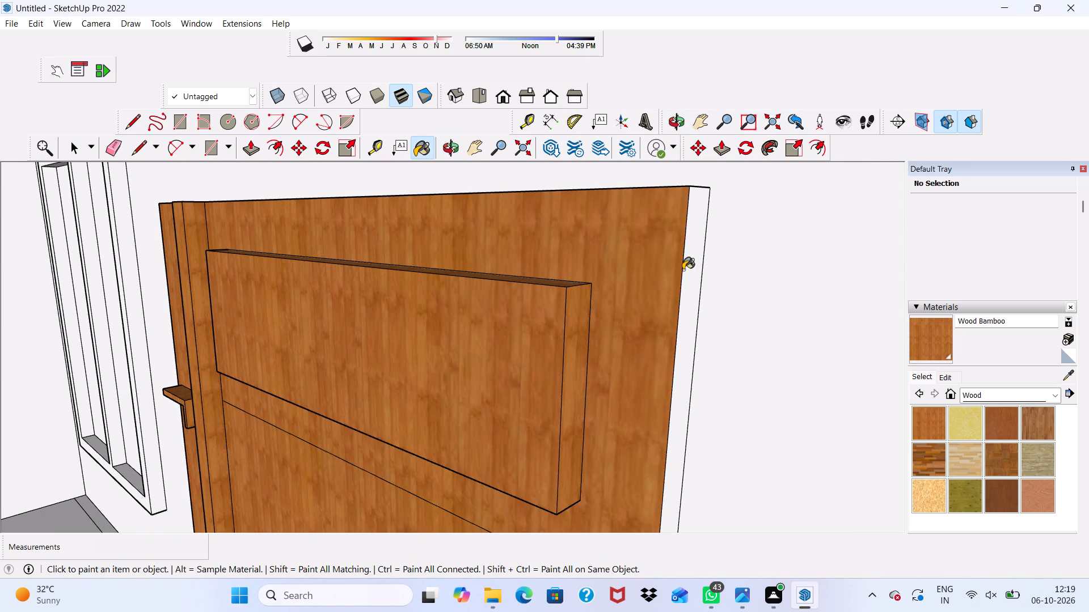
click(693, 257)
scroll(538, 206, down, 3)
scroll(423, 171, down, 3)
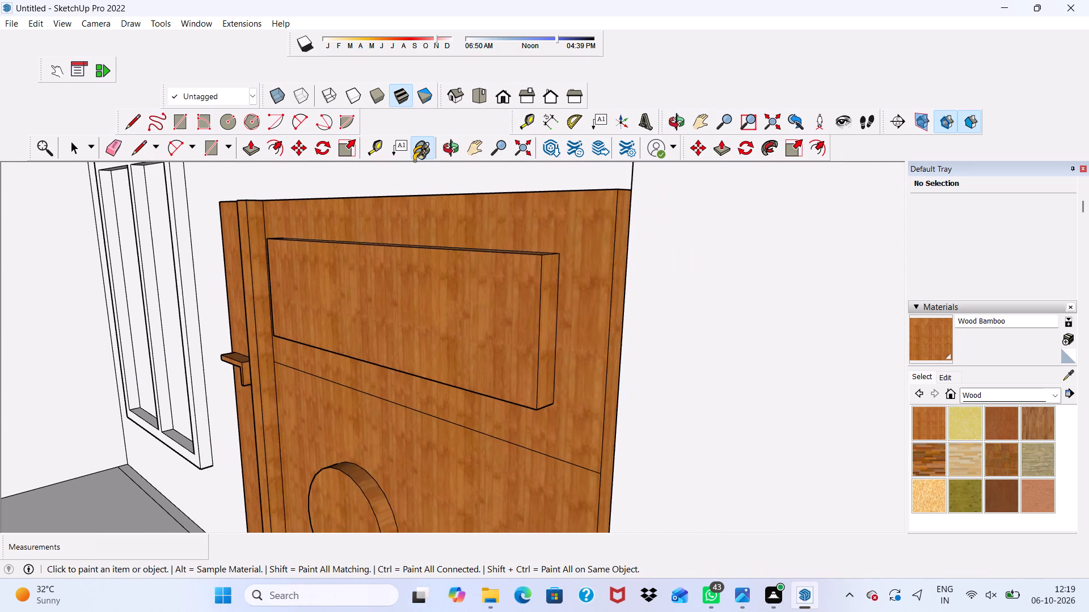
Paint the door's vertical edge on the handle side with Wood Bamboo.
scroll(414, 161, down, 2)
middle_drag(386, 260, 758, 206)
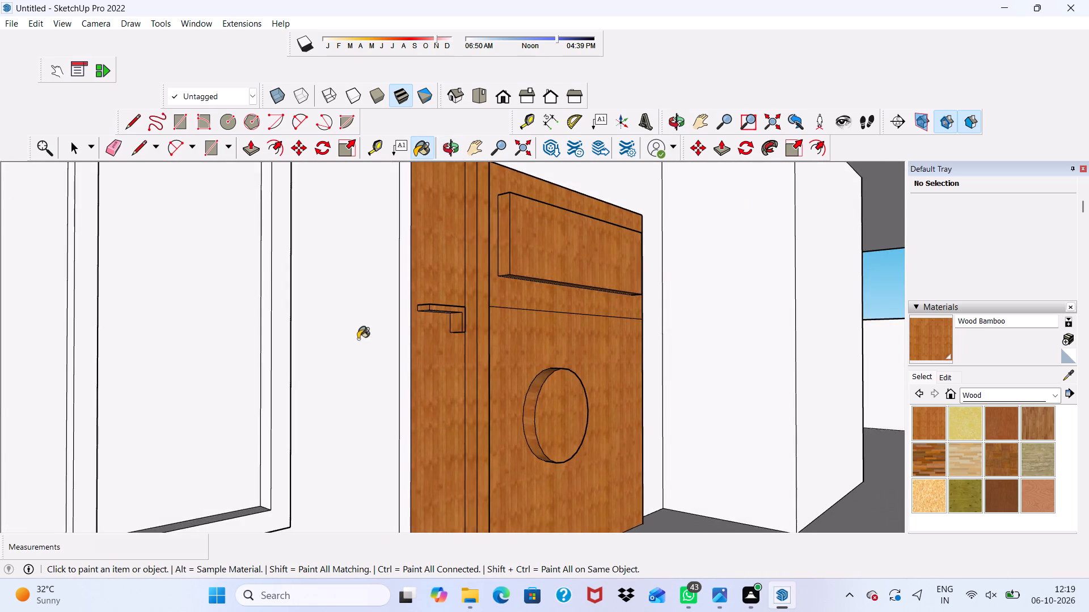
scroll(364, 326, up, 2)
click(417, 279)
Examine the first-floor handle door from the front, below and above for unpainted faces.
scroll(399, 284, down, 7)
scroll(448, 323, up, 3)
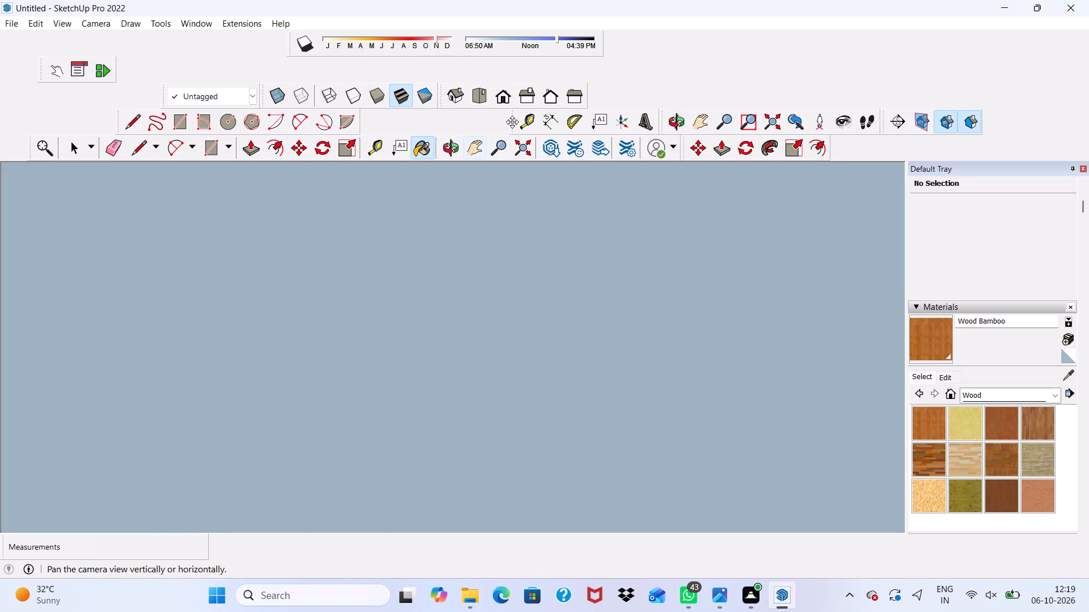
click(502, 90)
scroll(422, 313, down, 15)
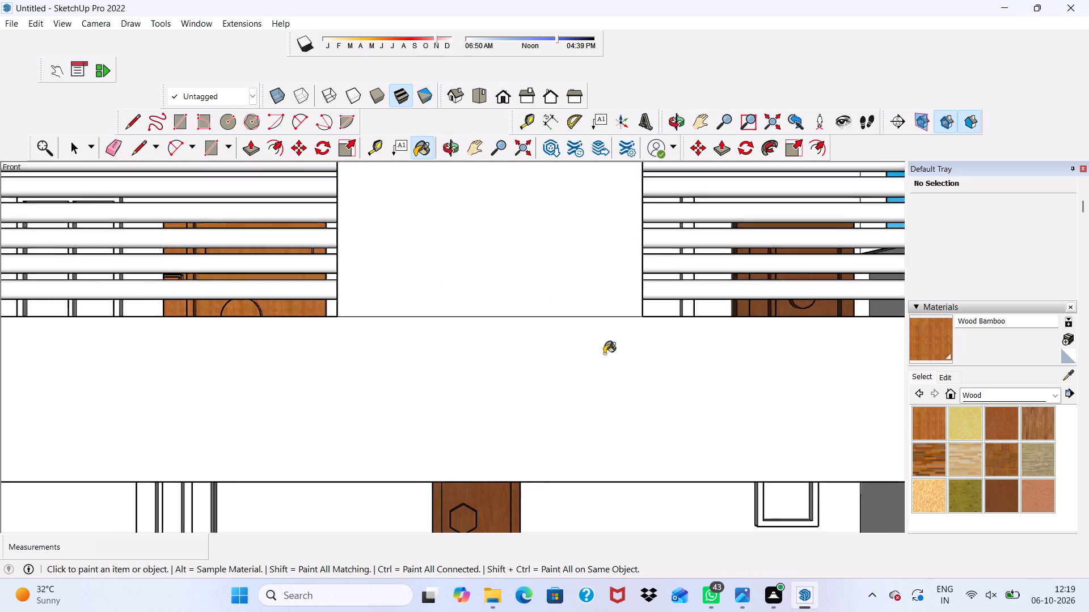
scroll(604, 354, down, 5)
scroll(404, 341, up, 2)
scroll(299, 304, down, 1)
scroll(242, 223, up, 12)
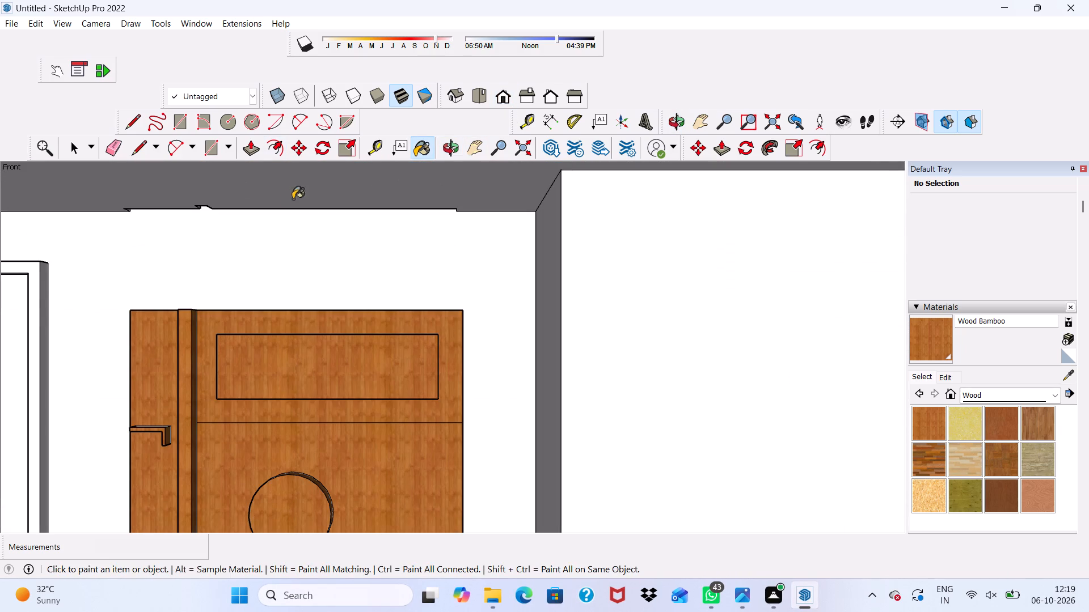
middle_drag(293, 199, 568, 148)
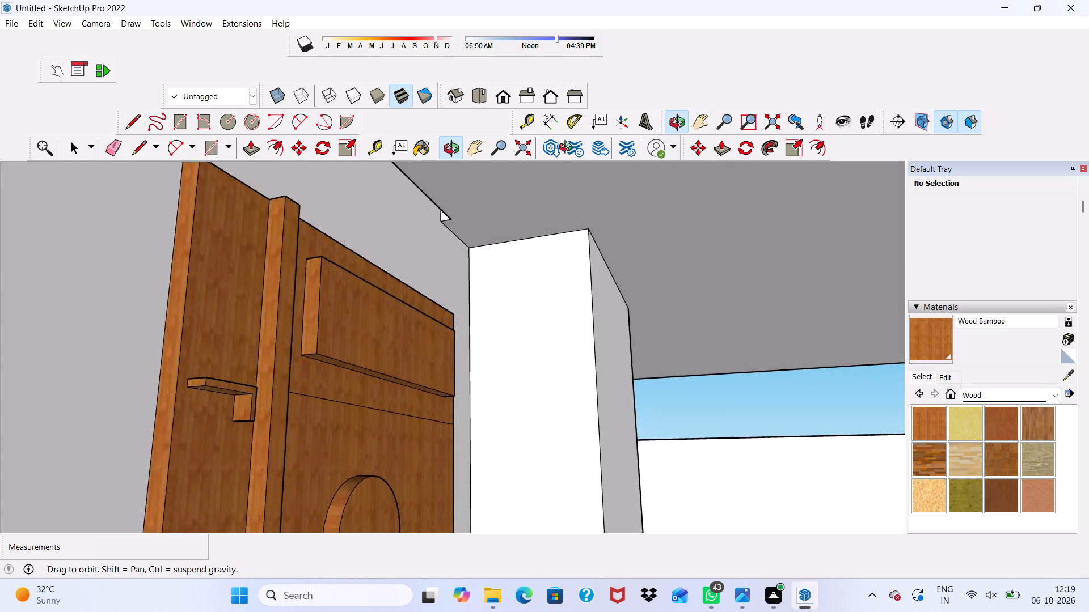
middle_drag(568, 148, 294, 249)
scroll(277, 324, up, 8)
scroll(229, 297, down, 1)
scroll(222, 295, up, 2)
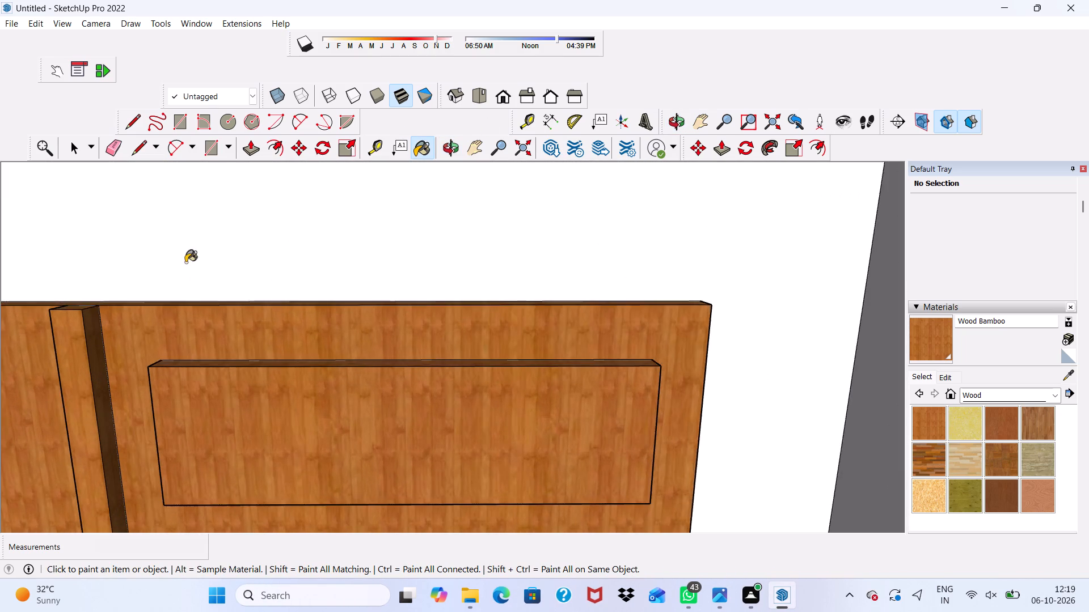
scroll(185, 262, up, 3)
scroll(88, 305, down, 15)
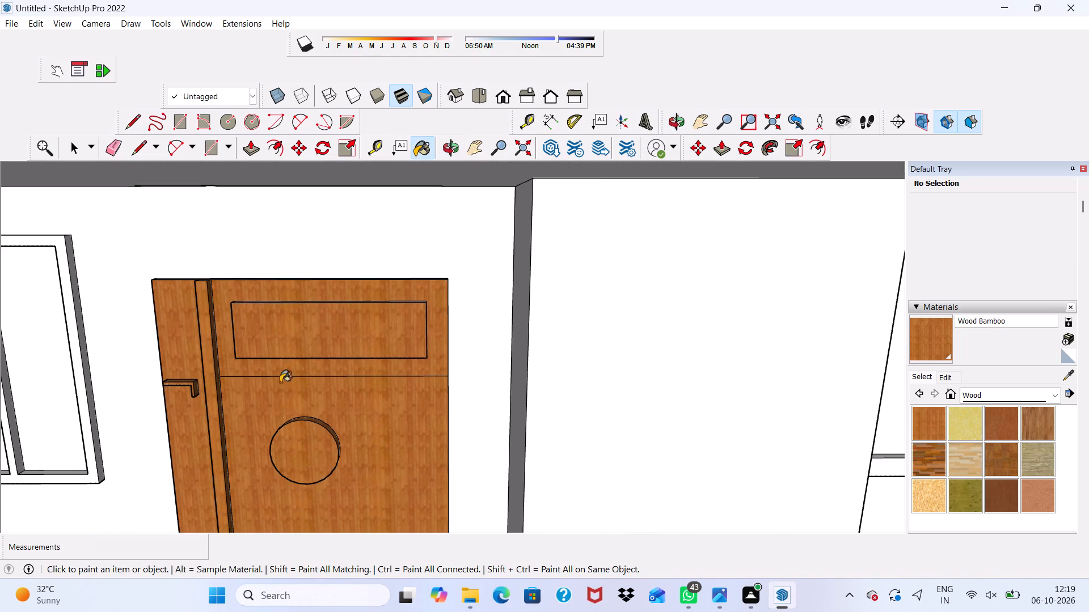
middle_drag(268, 350, 288, 312)
scroll(288, 329, up, 8)
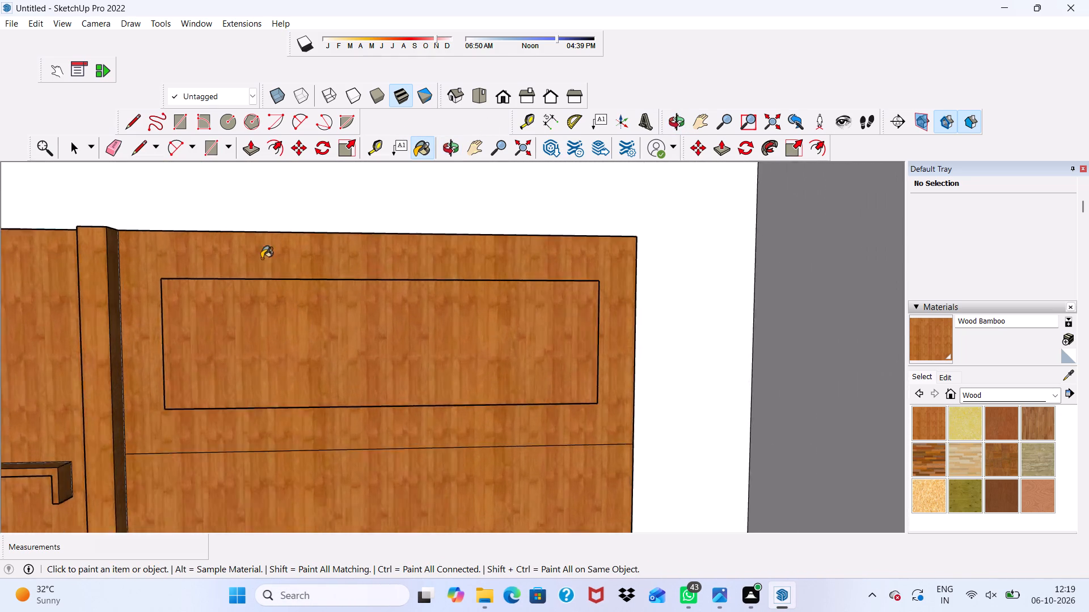
scroll(261, 258, up, 7)
middle_drag(238, 250, 226, 312)
scroll(234, 292, up, 2)
scroll(229, 254, down, 10)
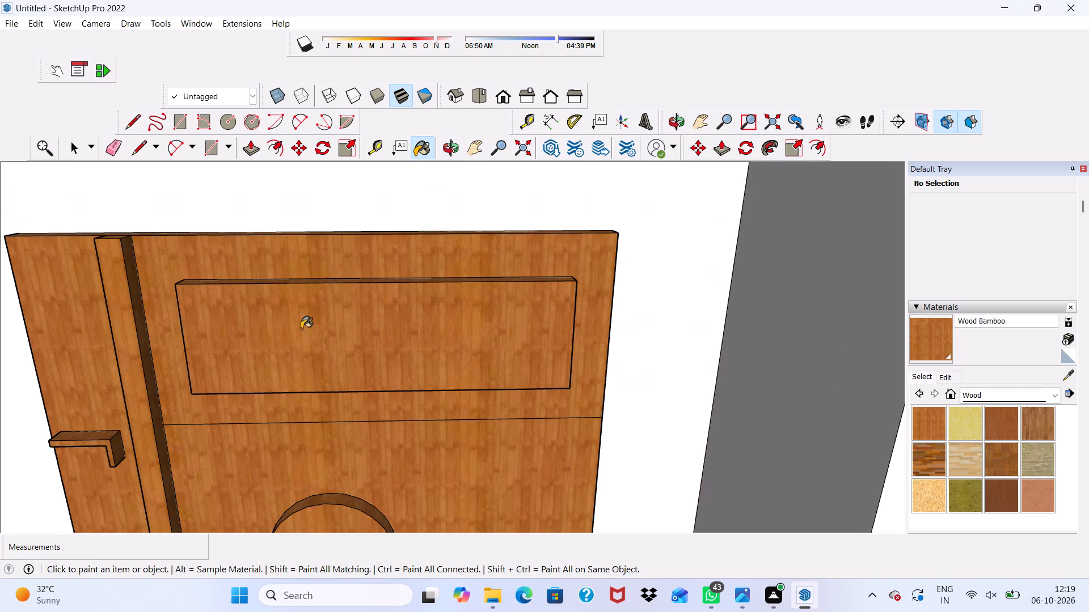
middle_drag(313, 409, 286, 257)
scroll(287, 262, down, 2)
scroll(291, 286, up, 1)
scroll(292, 291, down, 4)
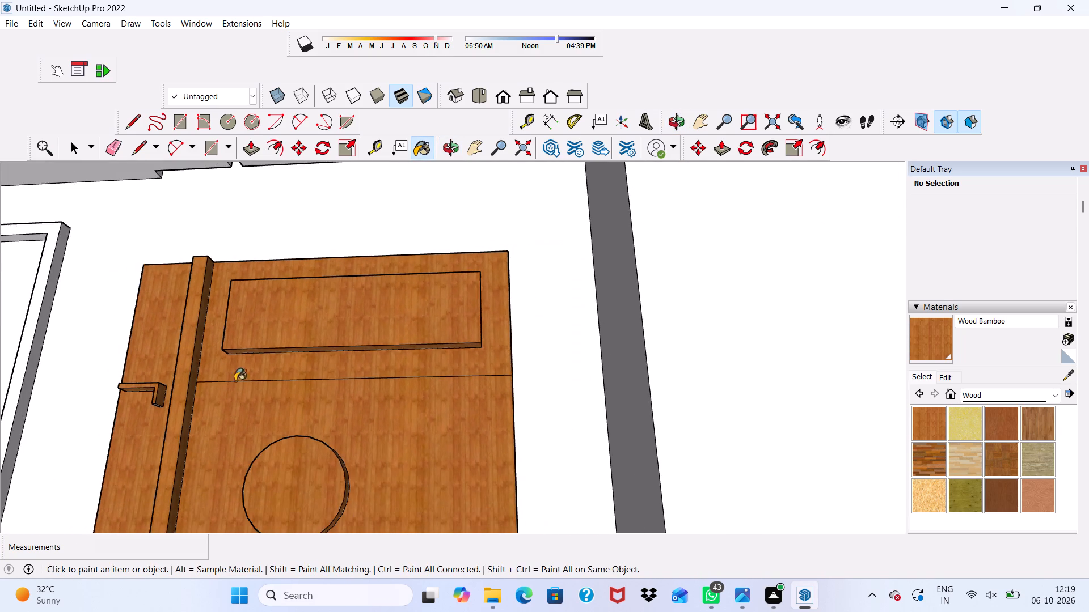
scroll(204, 305, down, 8)
Paint the rectangular panel's front, its surround and the lower panel of the handle door one floor up with Wood Bamboo.
click(493, 97)
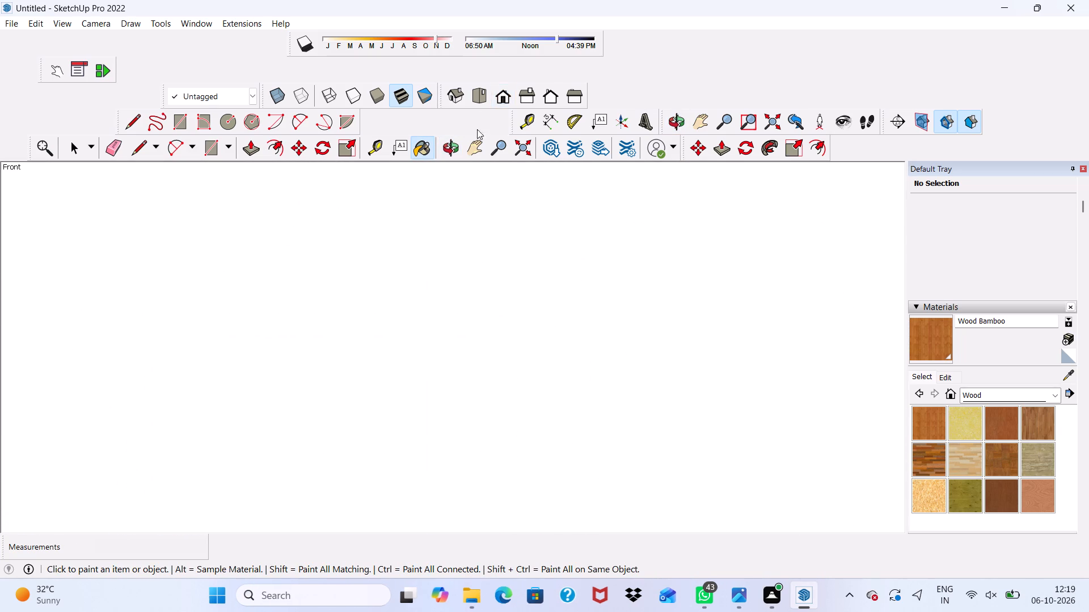
scroll(368, 315, down, 7)
scroll(381, 302, up, 1)
scroll(380, 305, down, 14)
scroll(375, 313, up, 1)
scroll(375, 327, down, 12)
scroll(324, 254, up, 5)
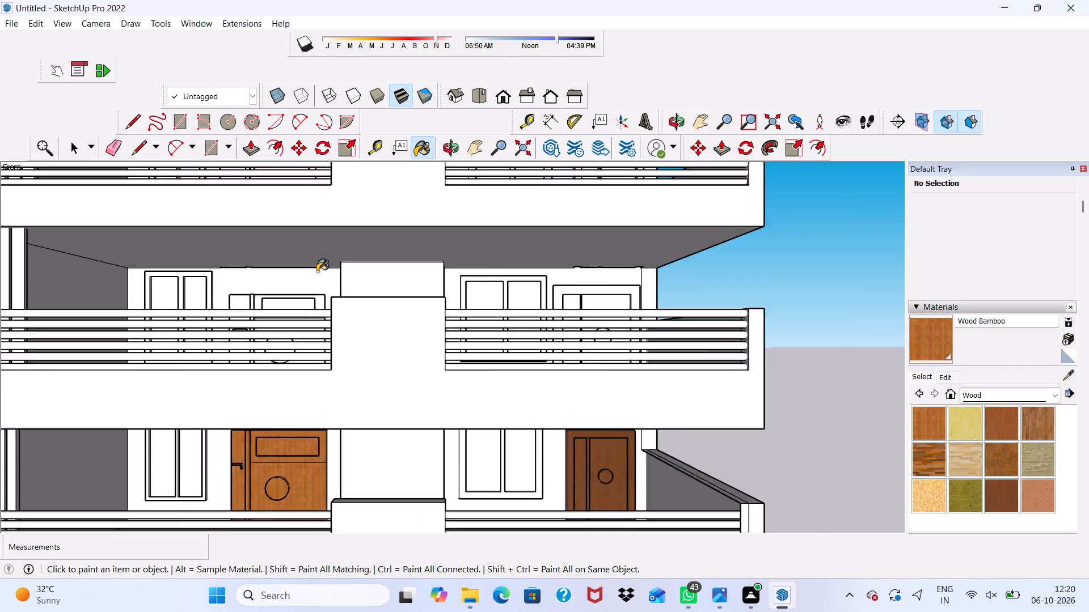
scroll(317, 271, up, 5)
click(281, 325)
scroll(281, 304, up, 10)
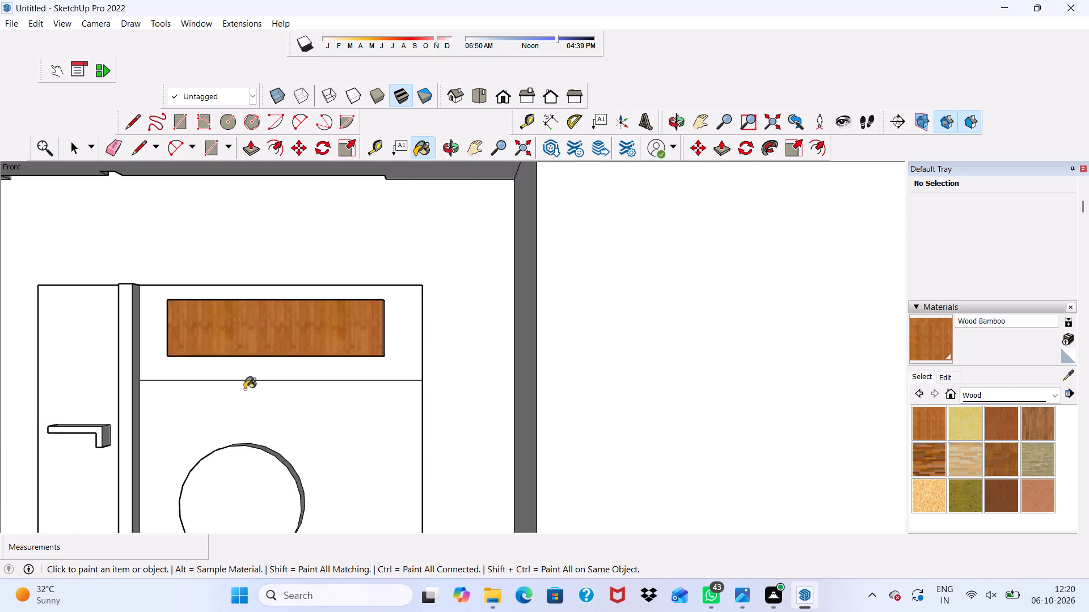
scroll(244, 389, up, 2)
click(243, 377)
scroll(227, 411, up, 4)
click(111, 466)
click(123, 355)
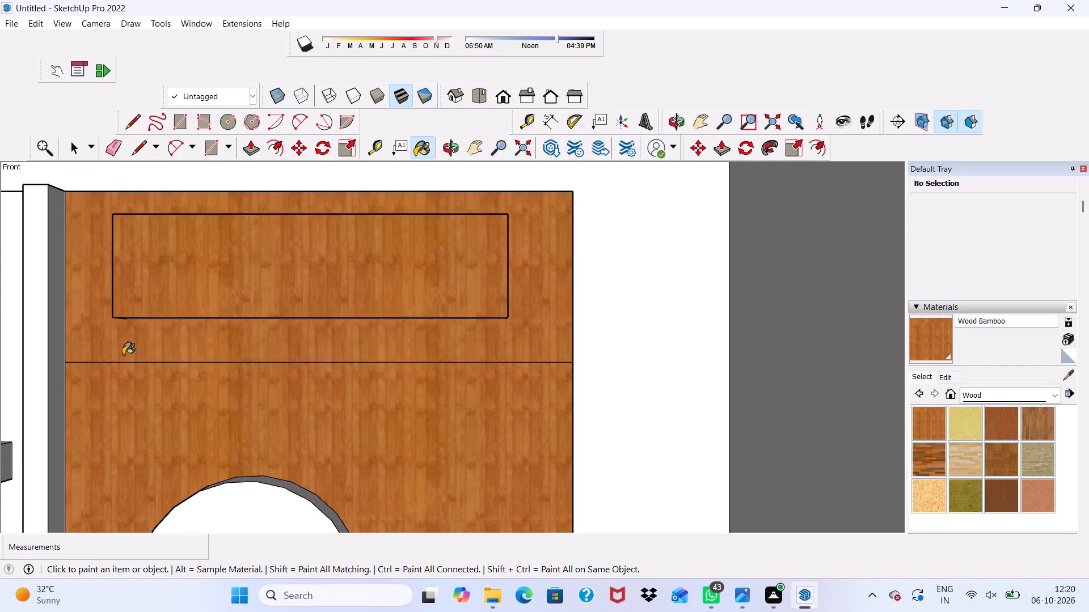
Paint the underside and divider-side face of that door's raised rectangular panel with Wood Bamboo.
scroll(110, 310, up, 10)
middle_drag(155, 320, 170, 244)
click(166, 299)
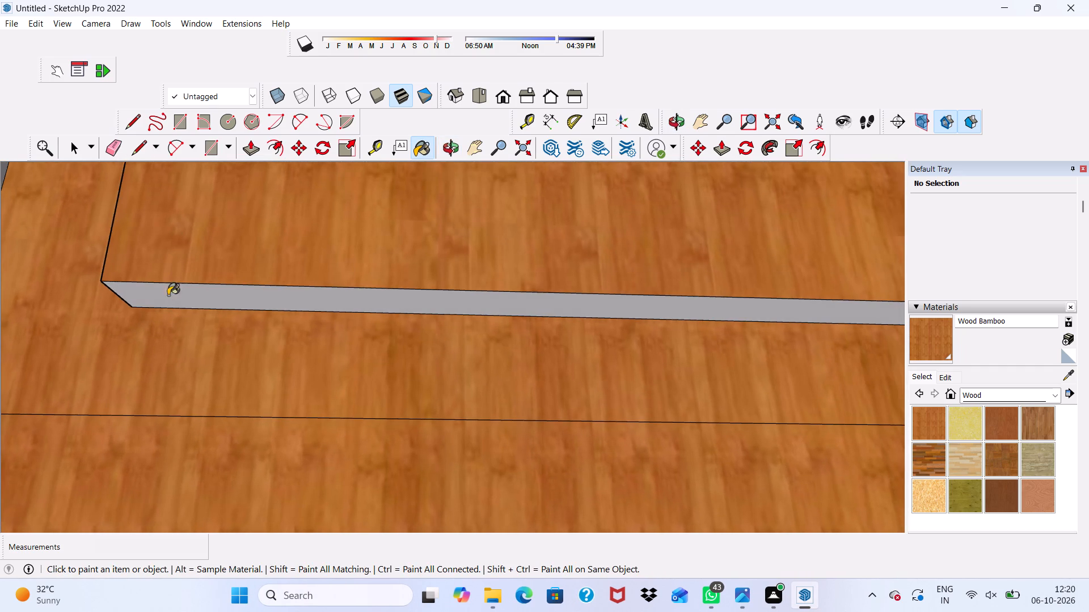
scroll(168, 295, down, 1)
scroll(168, 295, up, 1)
scroll(168, 295, down, 2)
middle_drag(170, 301, 362, 441)
click(83, 345)
scroll(103, 364, down, 5)
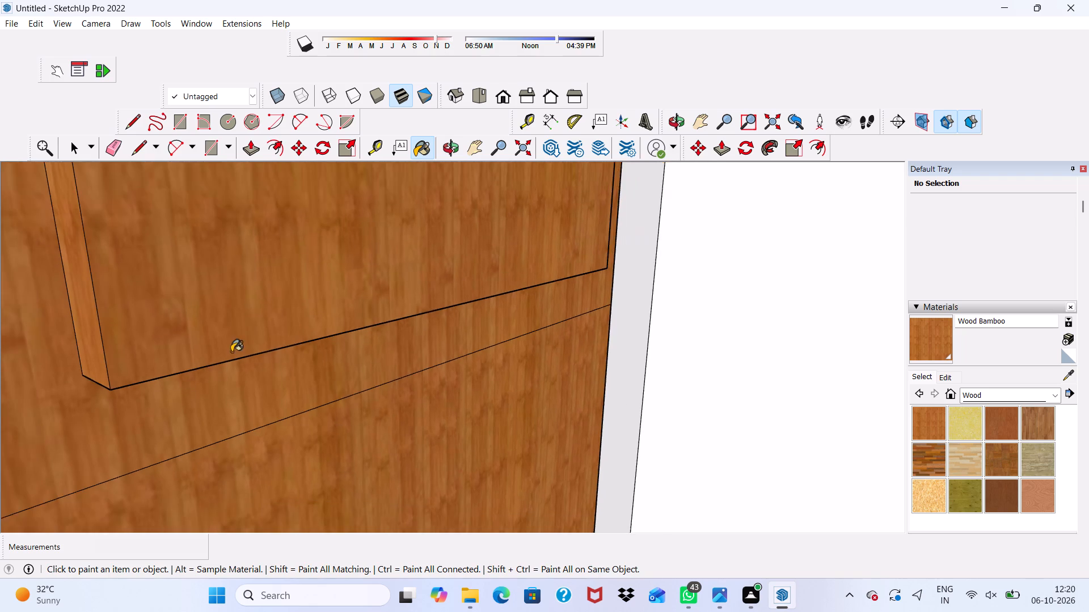
Paint that door's narrow leaf and its handle's top, front and divider-side faces with Wood Bamboo.
middle_drag(231, 352, 0, 411)
scroll(104, 397, down, 1)
click(24, 401)
scroll(111, 403, up, 2)
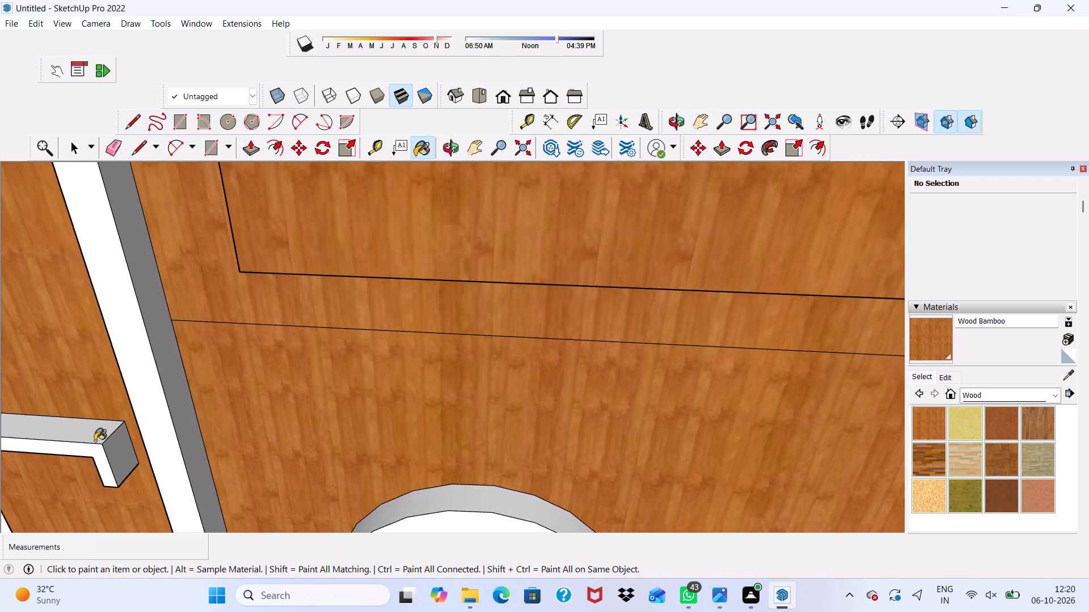
click(95, 441)
scroll(94, 444, up, 4)
click(92, 451)
click(125, 452)
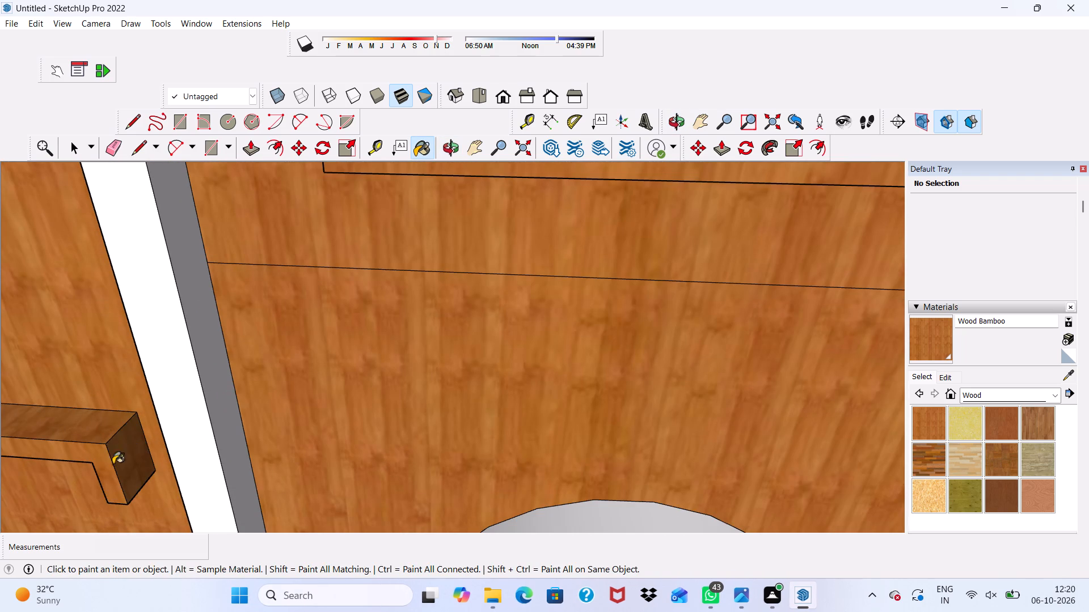
Paint the front and both side faces of the second-floor handle door's vertical divider with Wood Bamboo.
scroll(111, 464, down, 1)
click(179, 412)
click(207, 395)
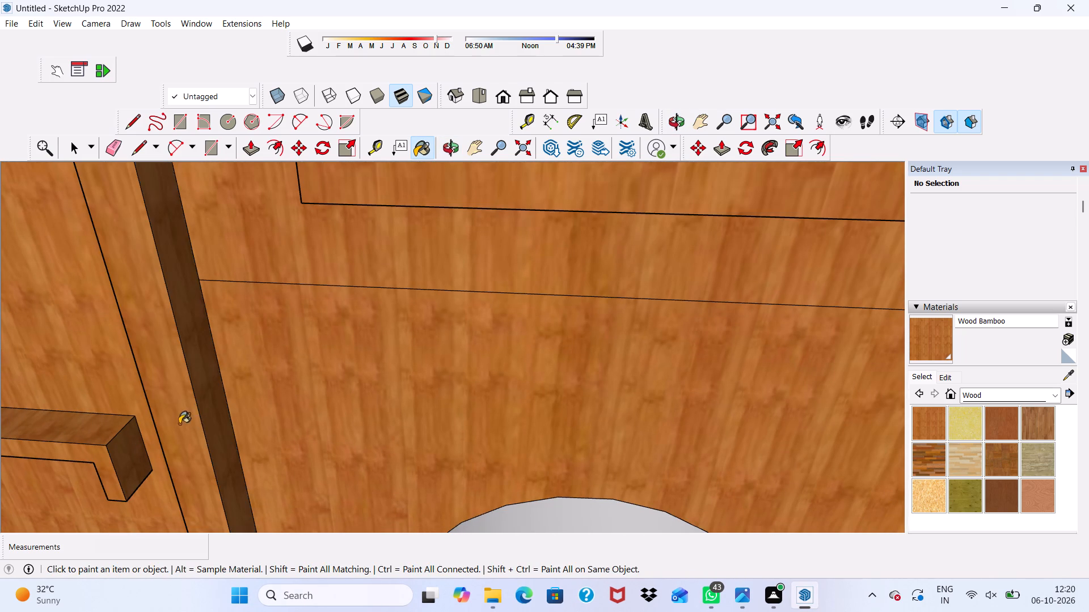
middle_drag(178, 424, 352, 365)
middle_click(352, 365)
scroll(187, 381, up, 1)
click(185, 366)
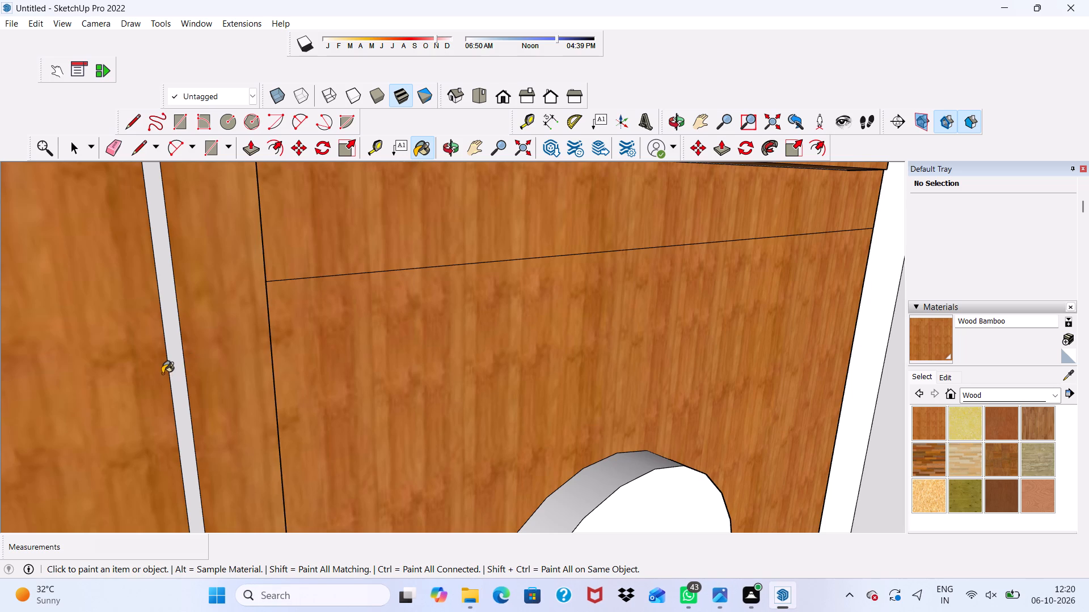
scroll(171, 372, up, 4)
click(178, 364)
scroll(157, 367, down, 4)
scroll(2, 376, down, 7)
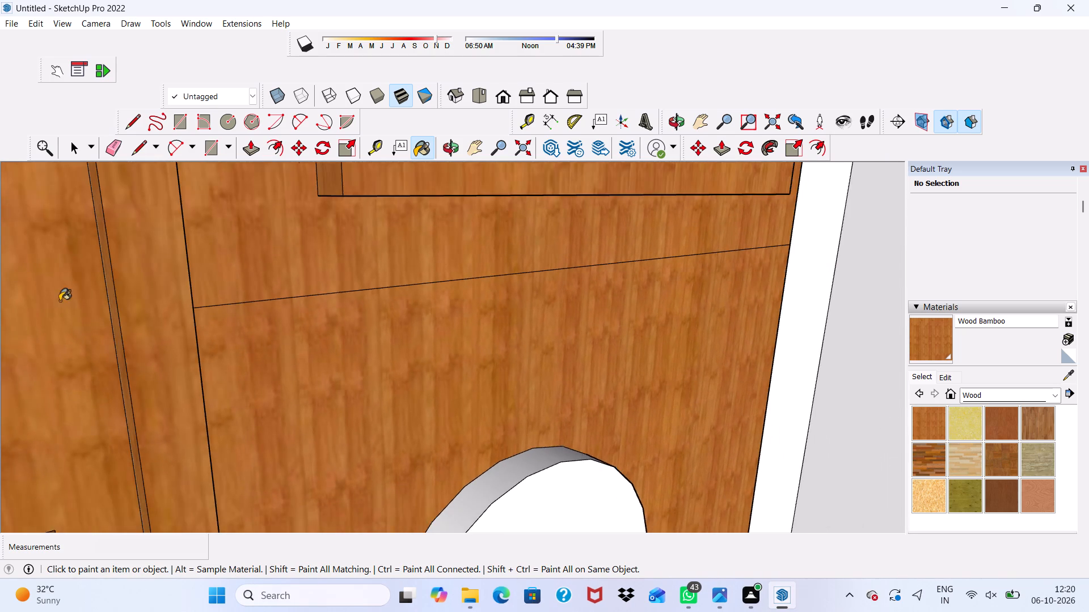
Paint the round disc's face and rim on that door's lower panel with Wood Bamboo.
scroll(60, 301, down, 2)
scroll(0, 192, down, 4)
scroll(293, 118, down, 4)
scroll(351, 75, down, 1)
scroll(351, 75, up, 1)
scroll(353, 74, down, 2)
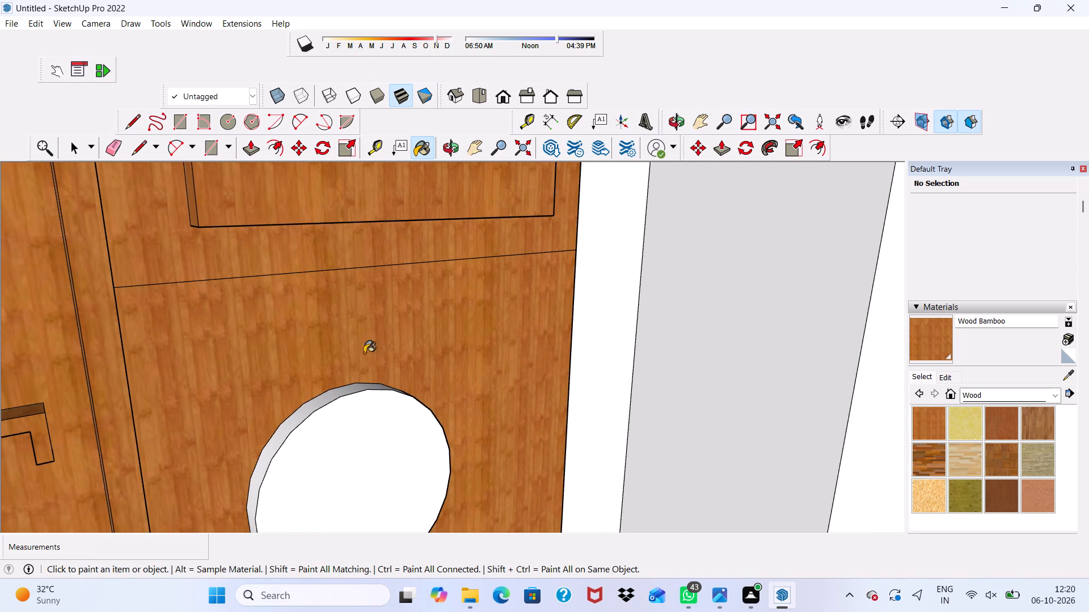
click(361, 416)
scroll(349, 401, up, 4)
click(349, 386)
scroll(322, 368, down, 7)
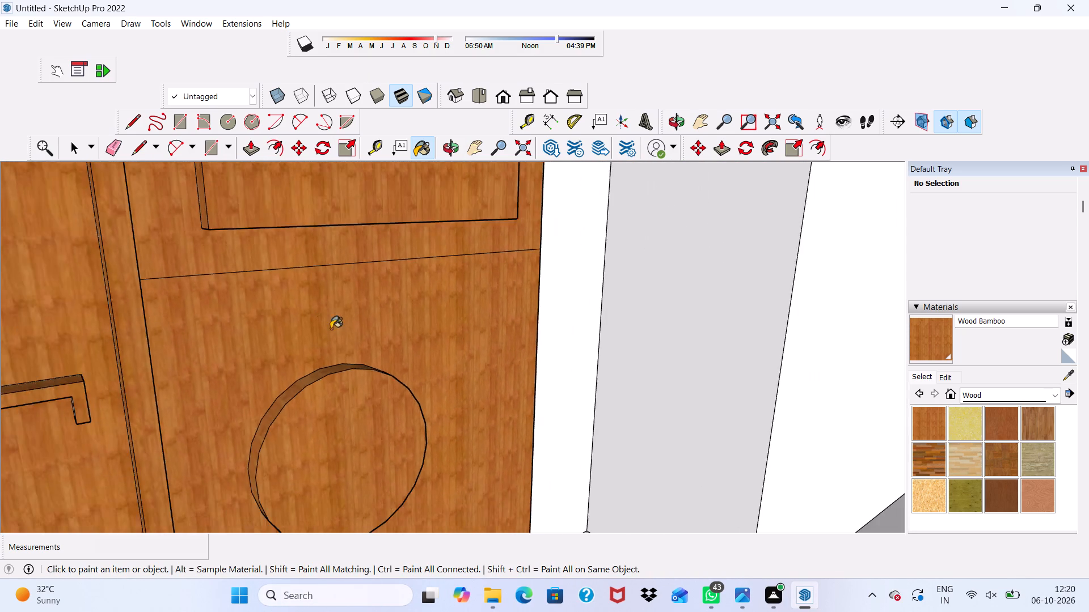
Paint the door handle's remaining faces with Wood Bamboo: its free end, inner return face, underside and the bottom of its short leg.
scroll(331, 329, down, 10)
scroll(223, 270, up, 16)
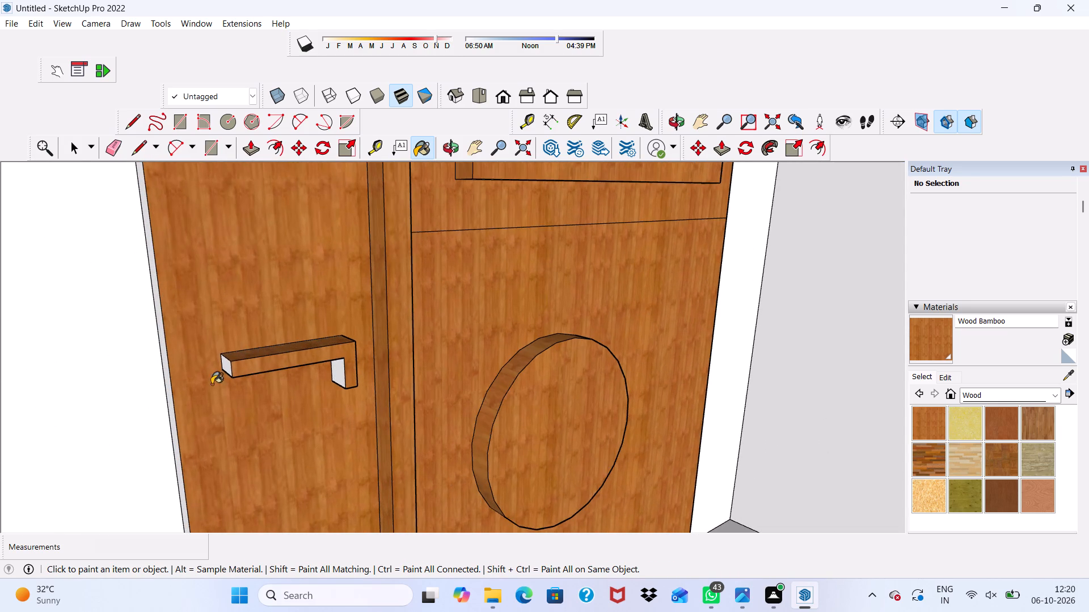
click(225, 368)
scroll(329, 391, up, 3)
click(379, 379)
scroll(303, 368, up, 3)
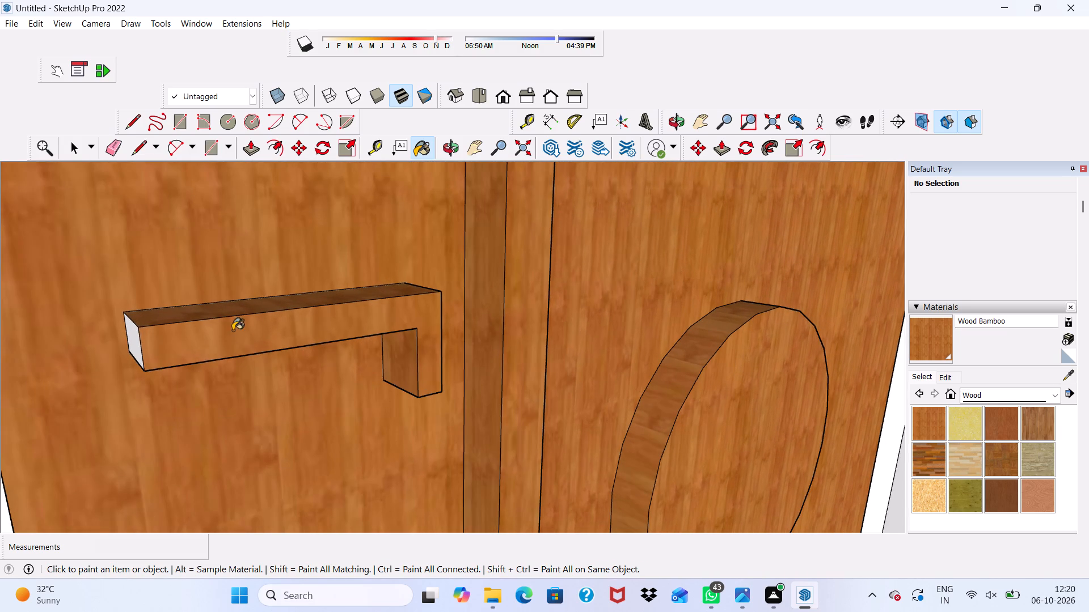
click(133, 330)
middle_drag(228, 403, 194, 316)
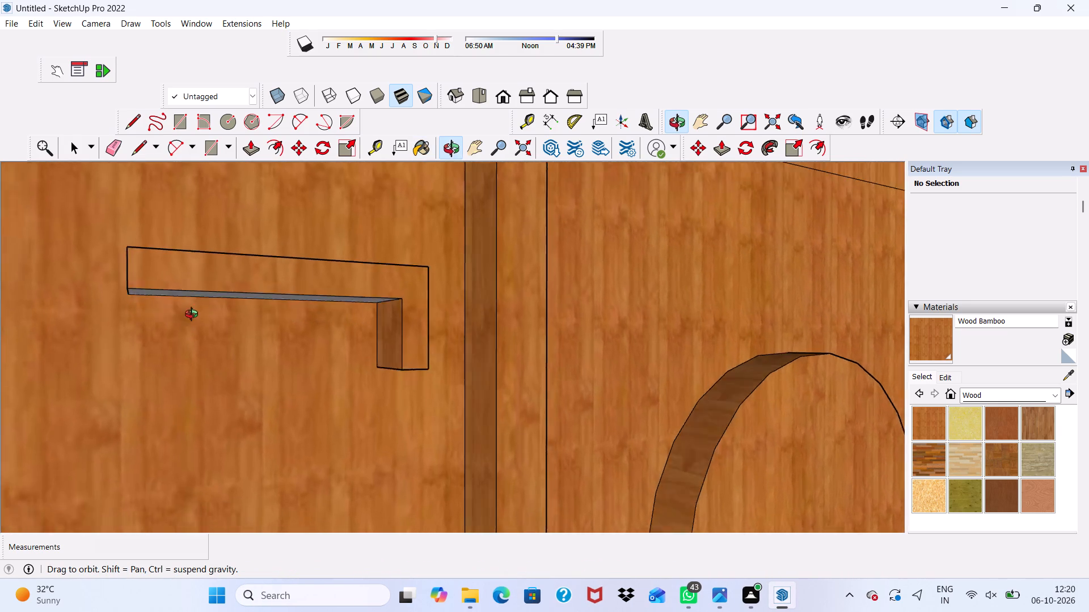
middle_drag(194, 316, 160, 256)
click(180, 269)
click(174, 254)
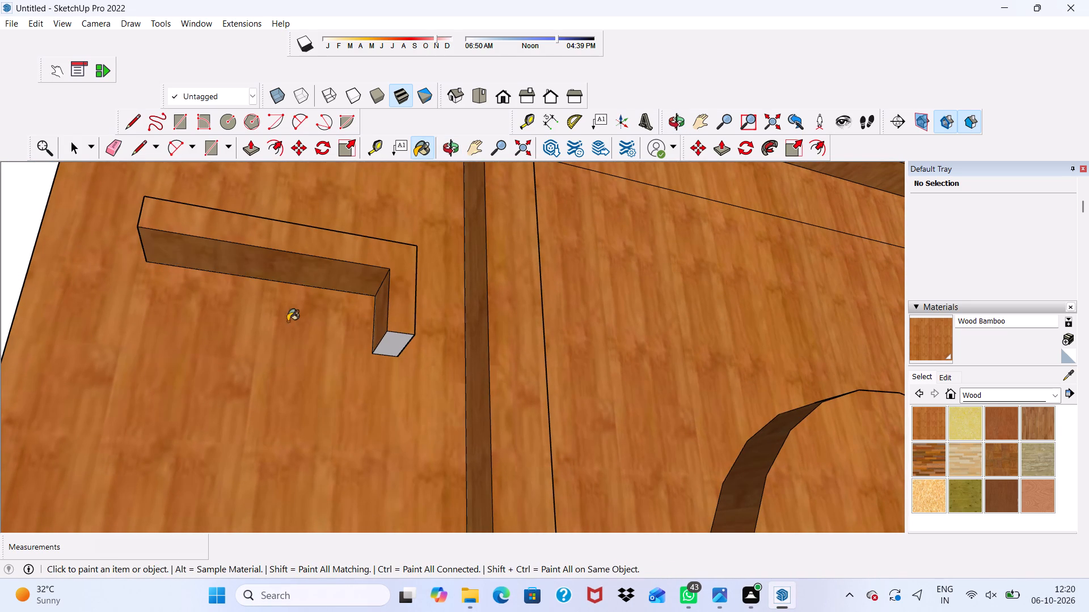
click(400, 352)
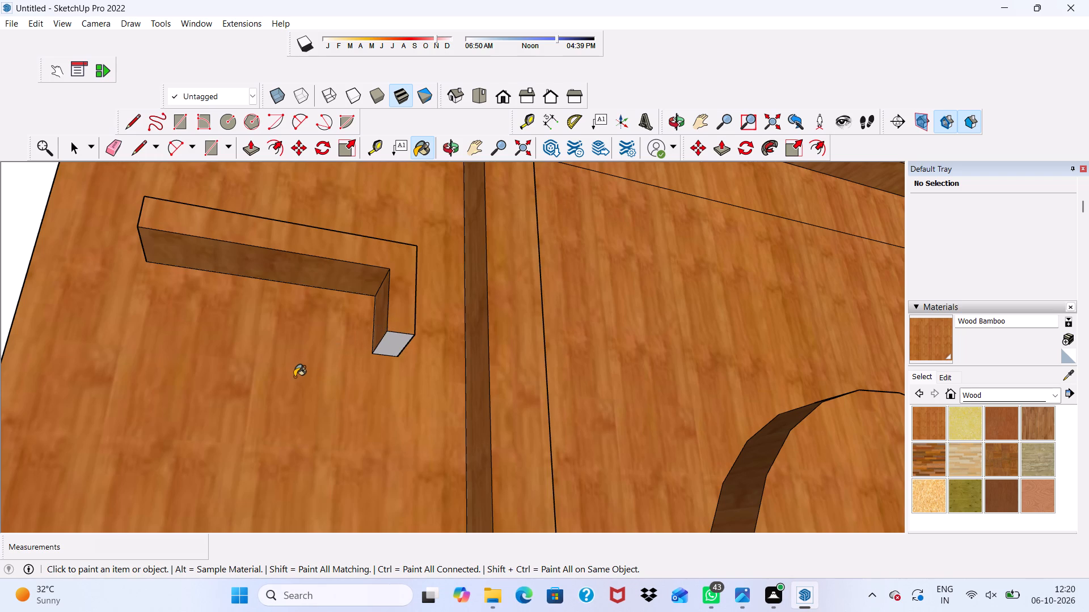
scroll(320, 409, up, 7)
click(491, 292)
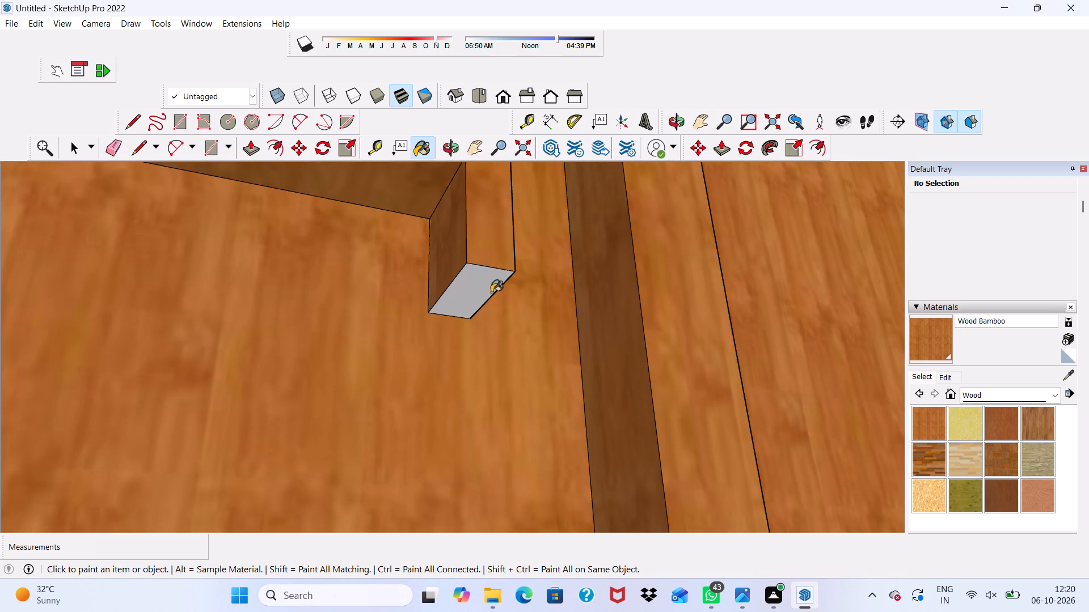
scroll(397, 288, down, 8)
scroll(282, 345, down, 3)
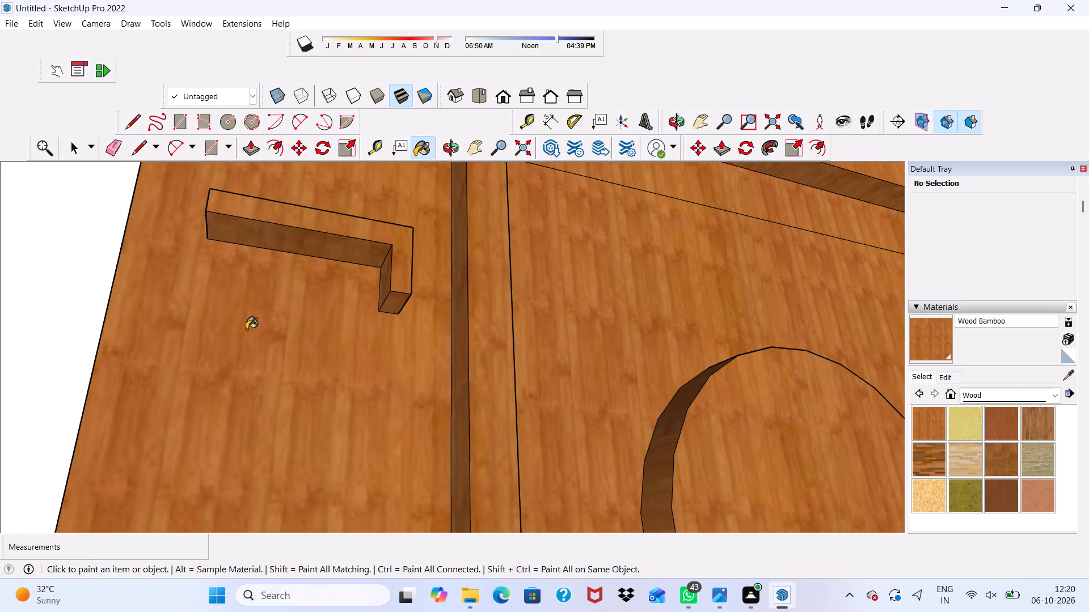
Paint the top faces of the divider, the door and its raised rectangular panel with Wood Bamboo.
middle_drag(246, 329, 421, 428)
drag(220, 349, 227, 357)
scroll(227, 359, down, 2)
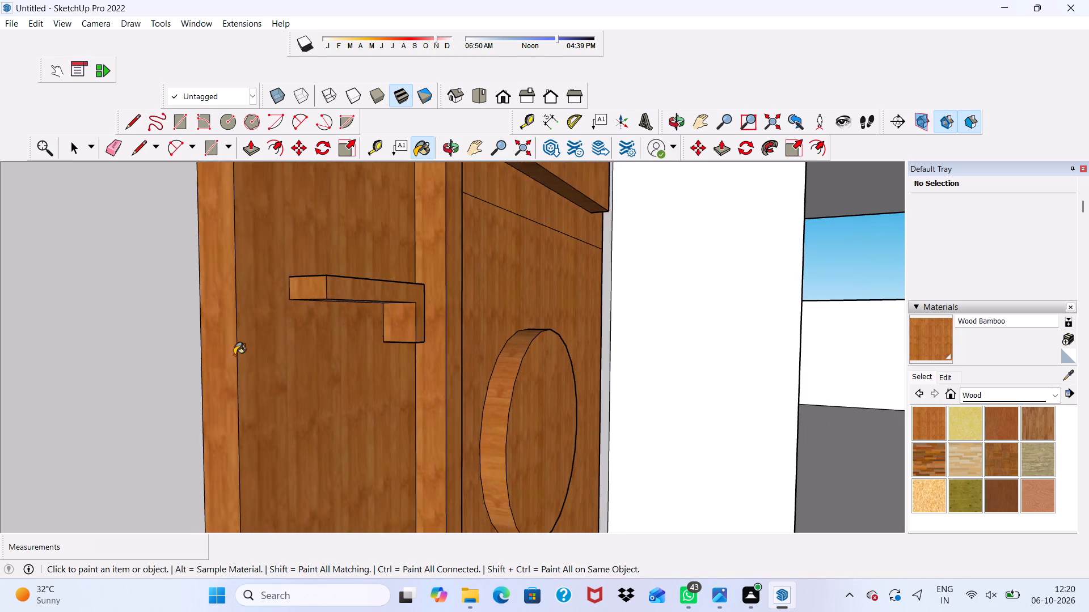
scroll(234, 355, down, 12)
middle_drag(366, 335, 266, 360)
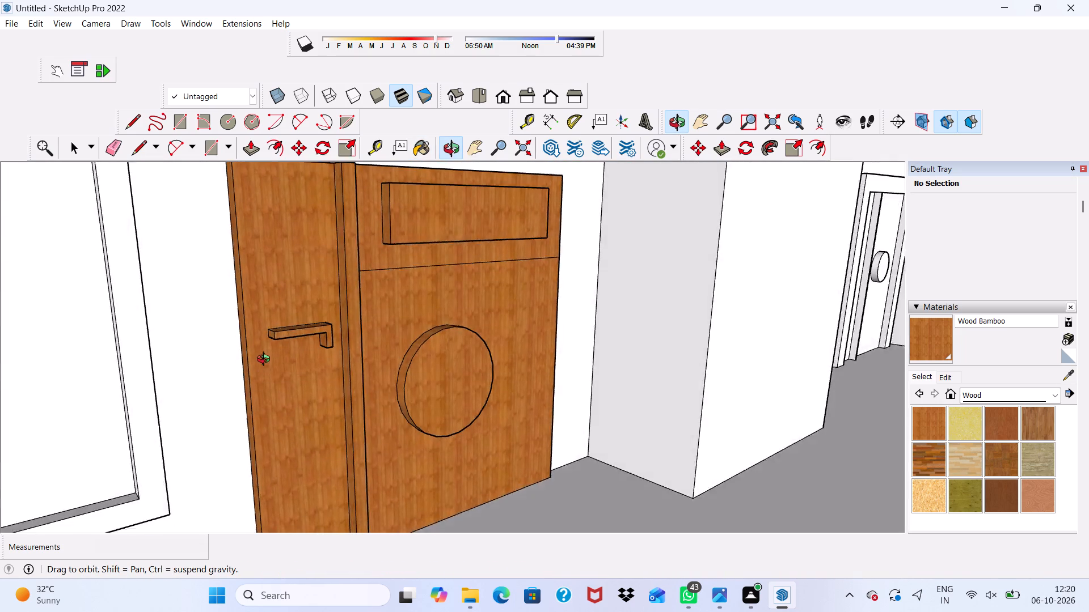
middle_drag(266, 360, 256, 392)
scroll(347, 248, up, 4)
scroll(368, 245, down, 10)
scroll(309, 206, up, 4)
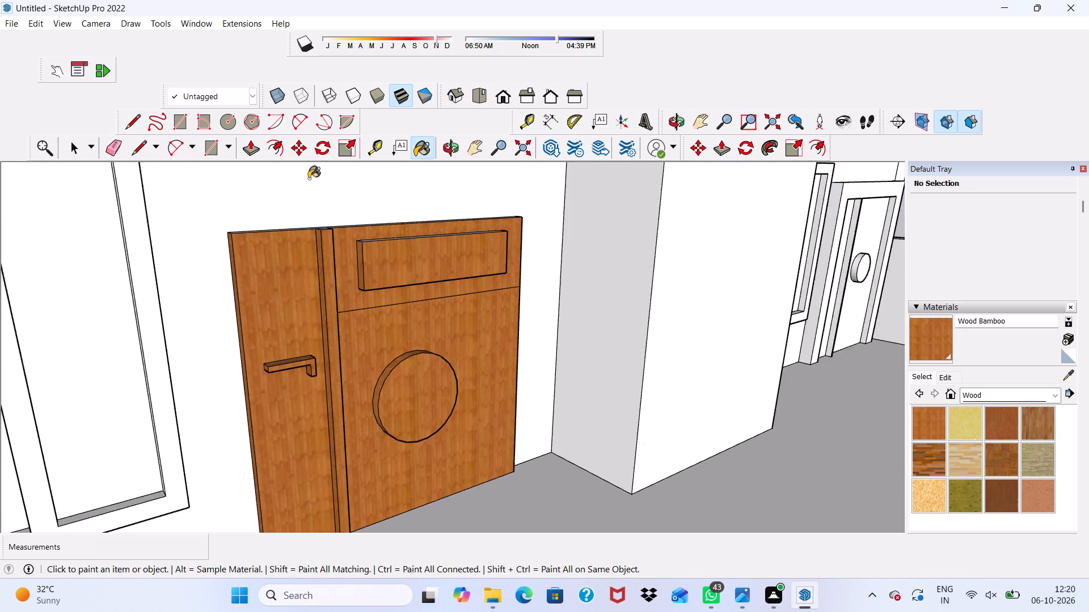
scroll(309, 178, up, 11)
click(345, 273)
scroll(343, 254, up, 4)
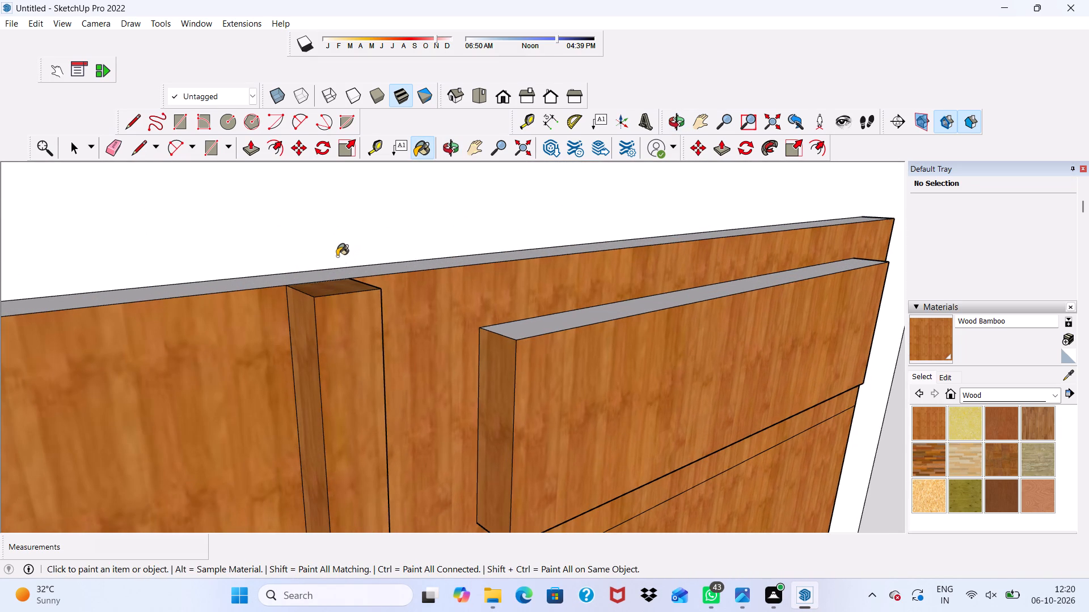
drag(339, 266, 337, 273)
click(524, 325)
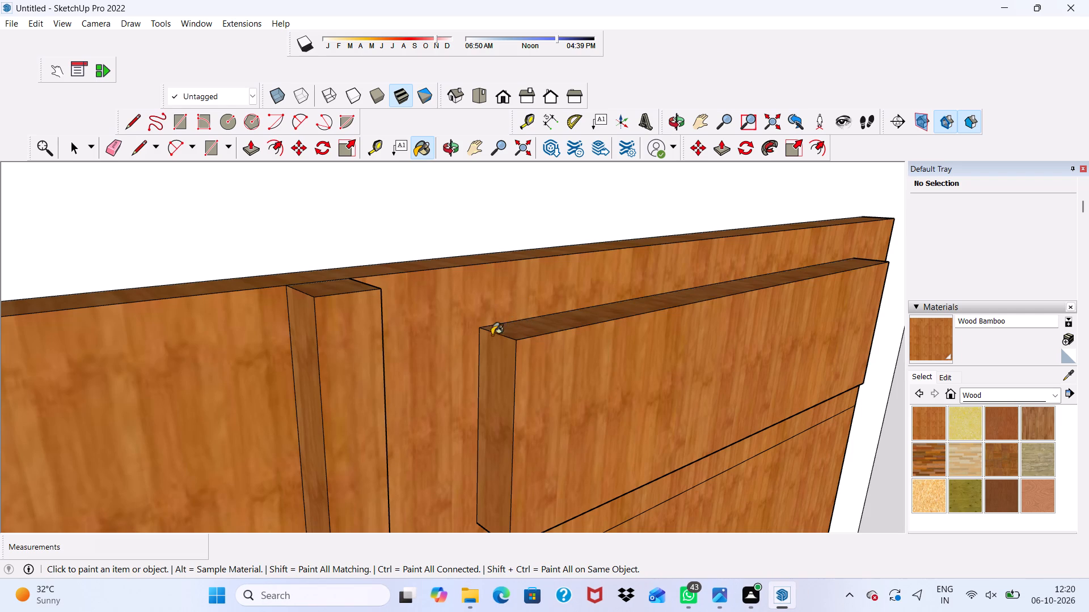
Paint the raised rectangular panel's outer side face and the door's outer edge with Wood Bamboo.
scroll(486, 338, down, 2)
scroll(411, 300, down, 6)
middle_drag(487, 288, 234, 226)
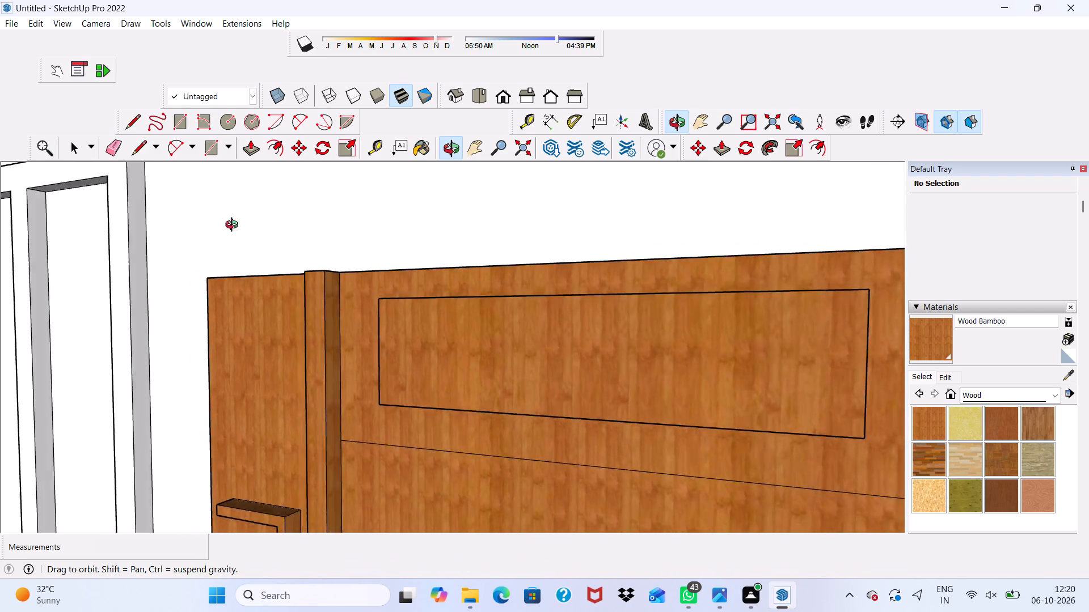
middle_drag(234, 226, 146, 238)
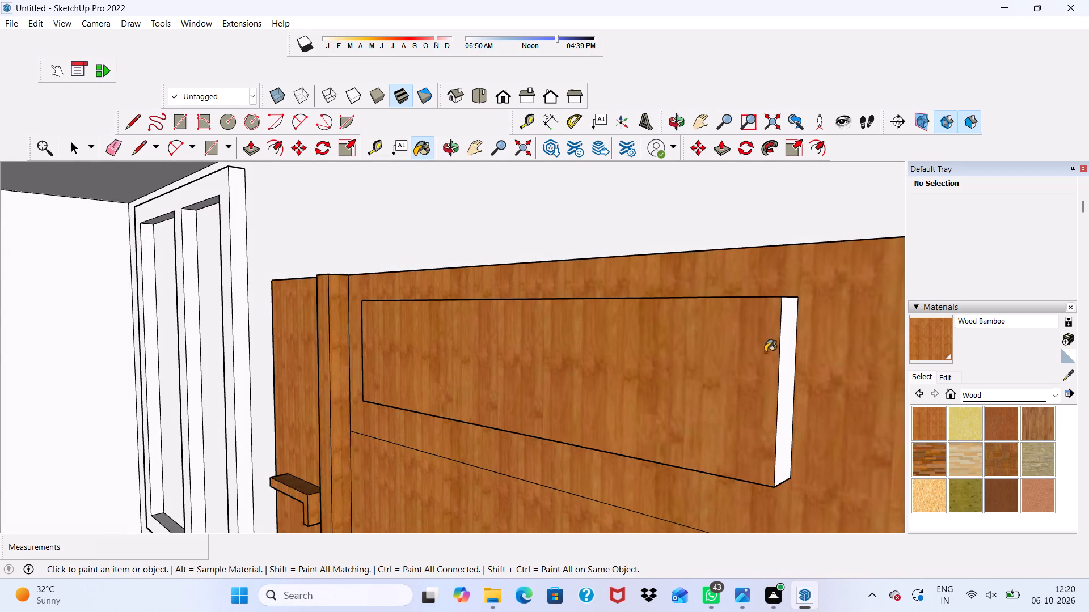
click(787, 355)
scroll(483, 352, down, 2)
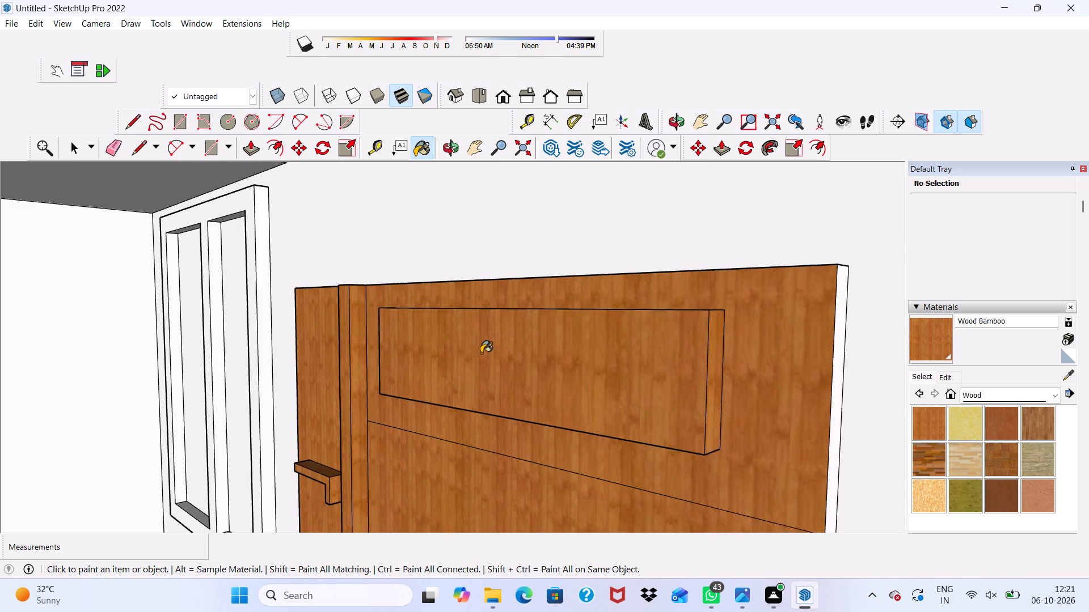
scroll(481, 353, down, 2)
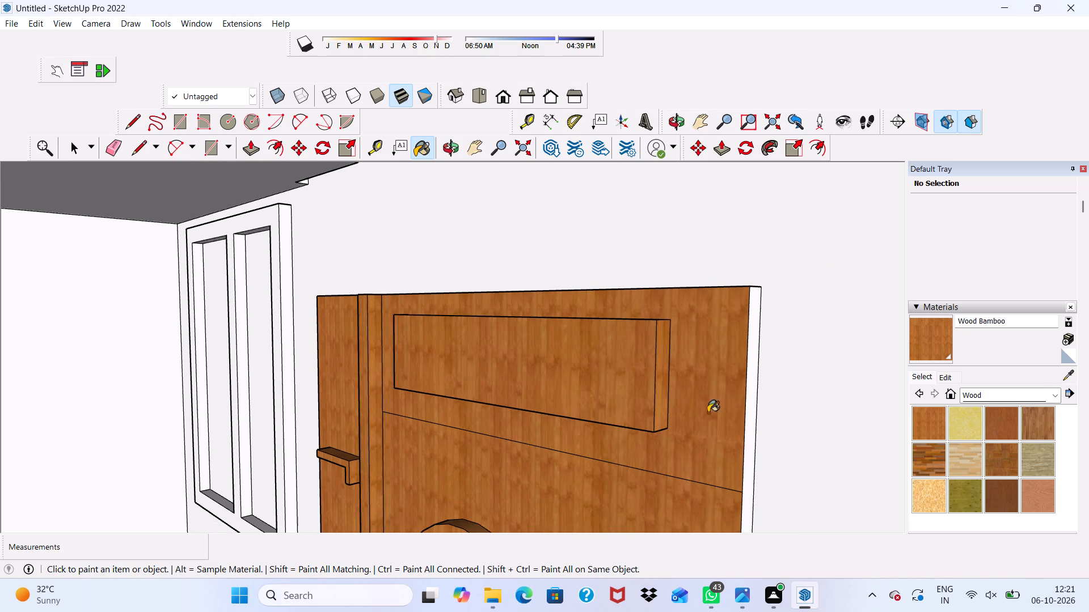
scroll(785, 395, up, 7)
scroll(744, 340, up, 2)
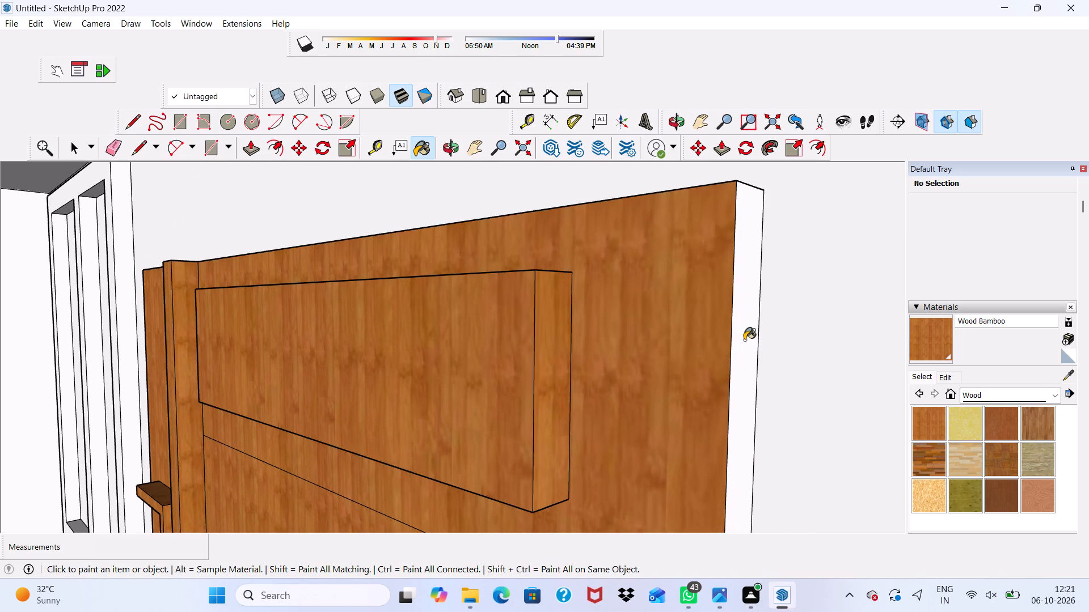
click(744, 339)
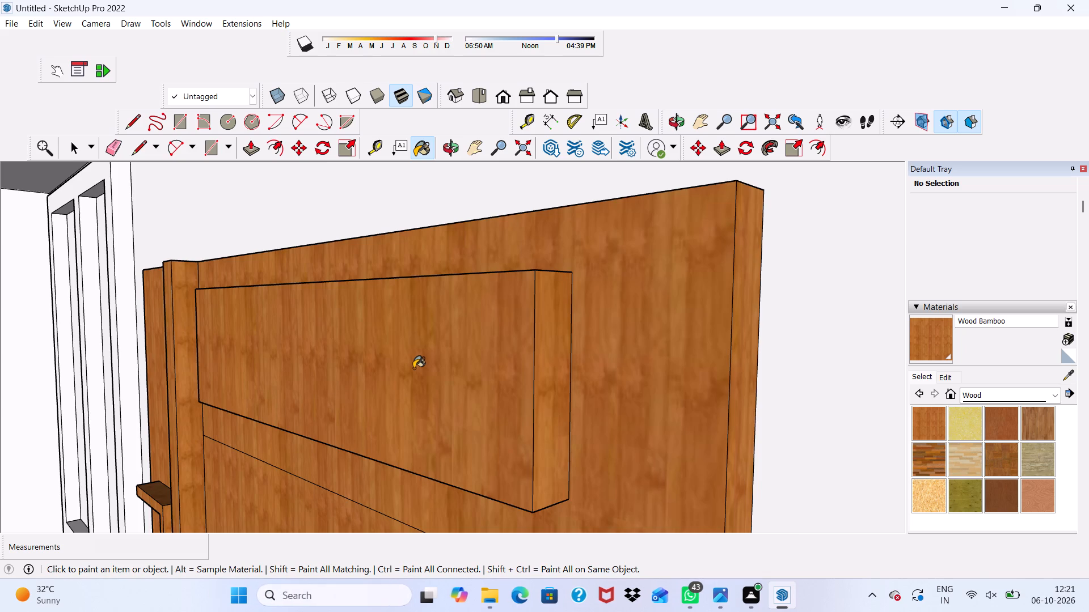
On another floor's unpainted handle door, paint the narrow leaf, divider front and panel-side face, upper surround and raised panel front with Wood Bamboo.
scroll(410, 370, down, 9)
scroll(454, 308, down, 3)
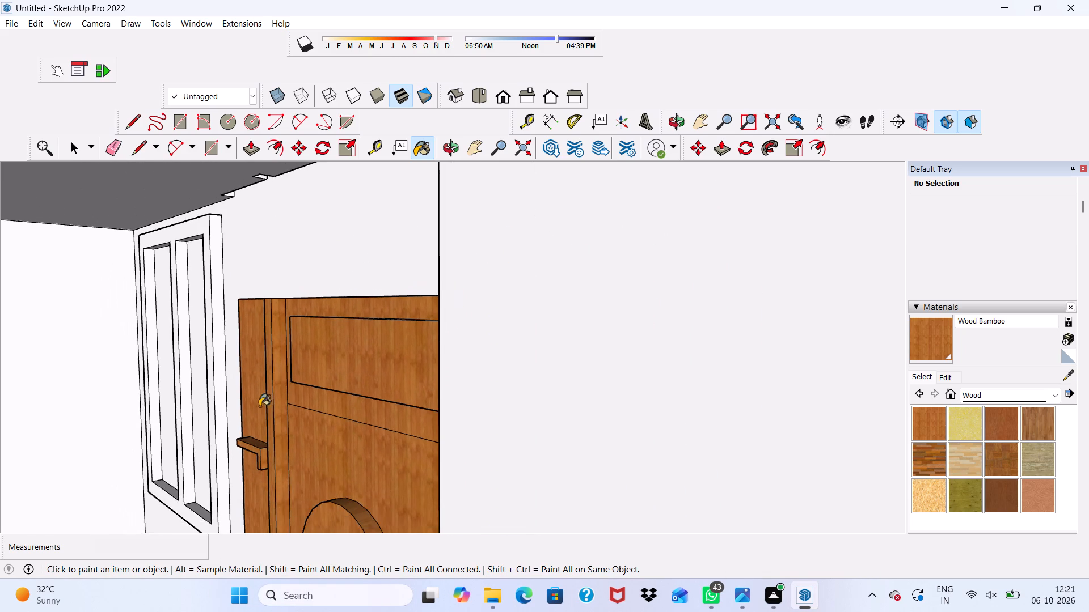
scroll(318, 350, down, 10)
middle_drag(284, 385, 365, 402)
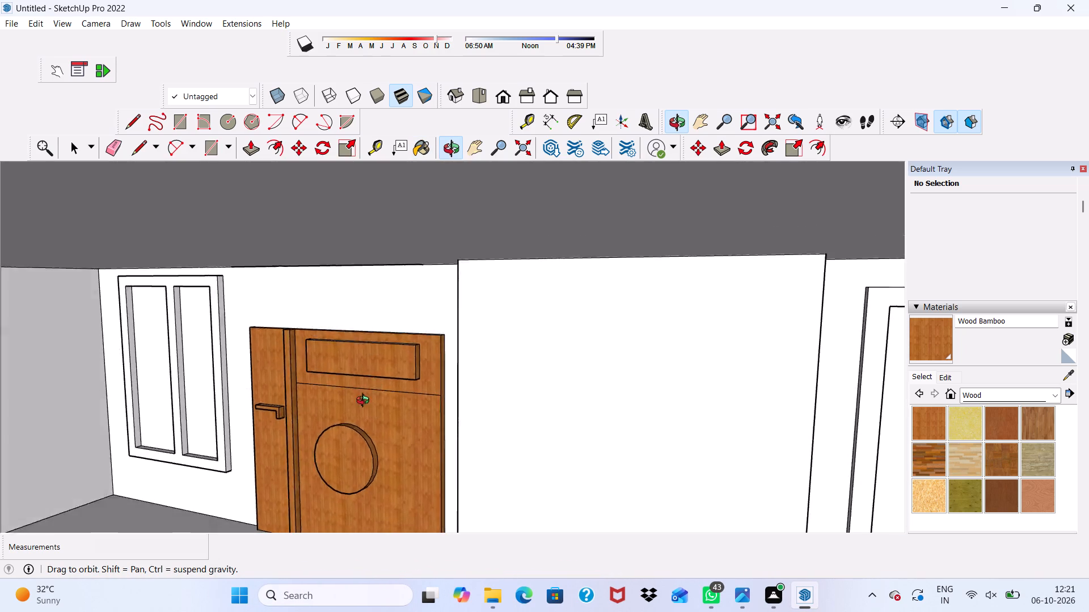
middle_drag(365, 402, 378, 384)
scroll(333, 403, down, 9)
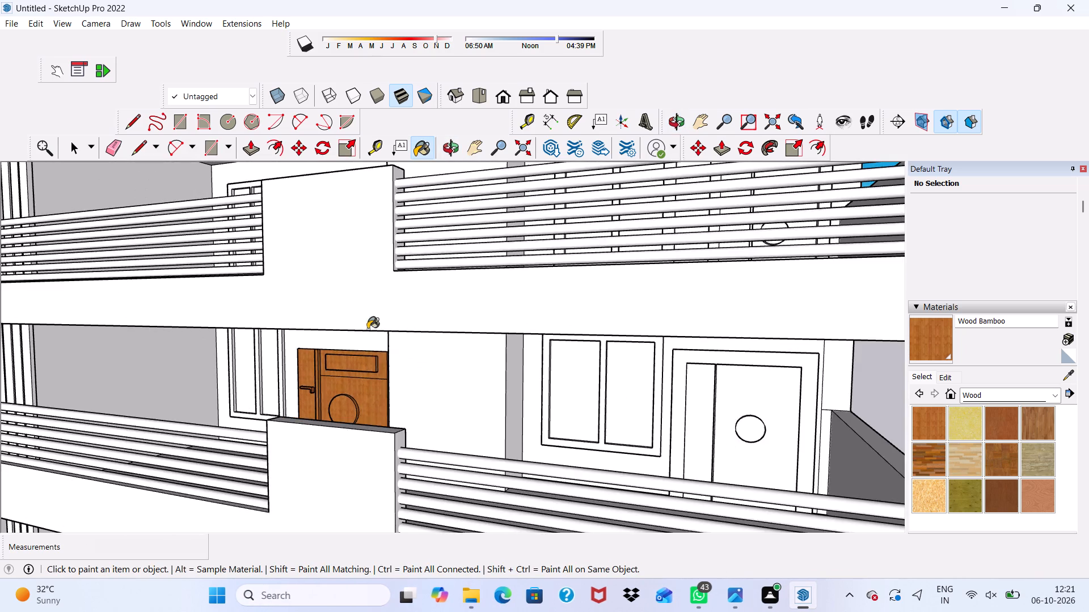
scroll(368, 329, down, 4)
scroll(318, 233, down, 3)
scroll(284, 253, up, 6)
scroll(320, 239, down, 1)
scroll(320, 239, up, 17)
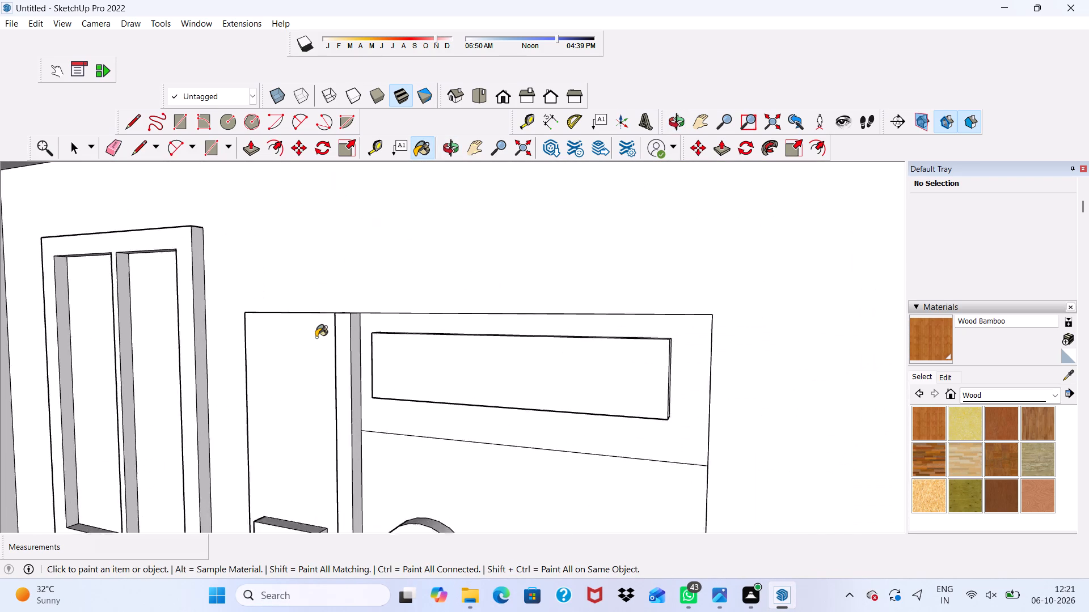
scroll(316, 337, up, 1)
click(319, 335)
scroll(395, 338, up, 4)
click(333, 342)
scroll(342, 342, up, 5)
click(347, 338)
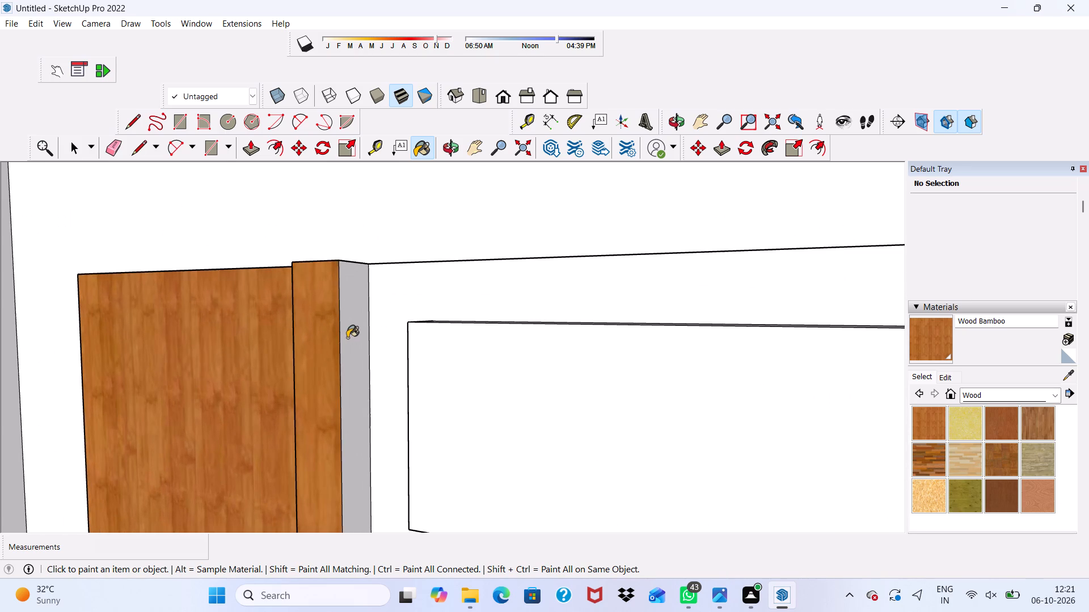
click(407, 297)
drag(464, 367, 468, 372)
Paint the top of that door's raised rectangular panel and the door's continuous top edge with Wood Bamboo.
middle_drag(482, 329, 497, 374)
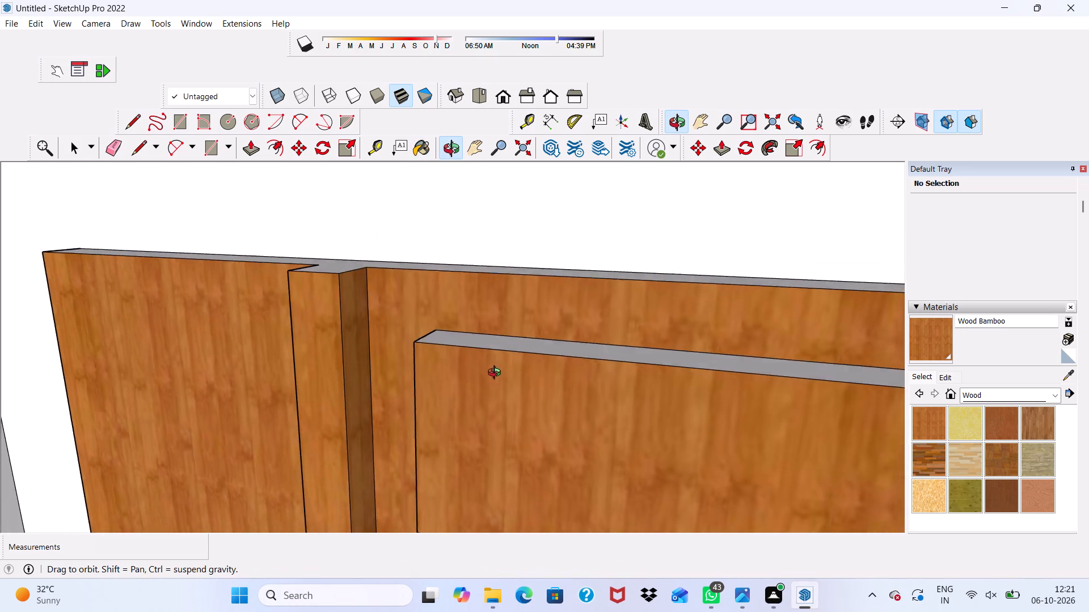
middle_drag(497, 374, 477, 404)
click(512, 364)
scroll(433, 322, up, 4)
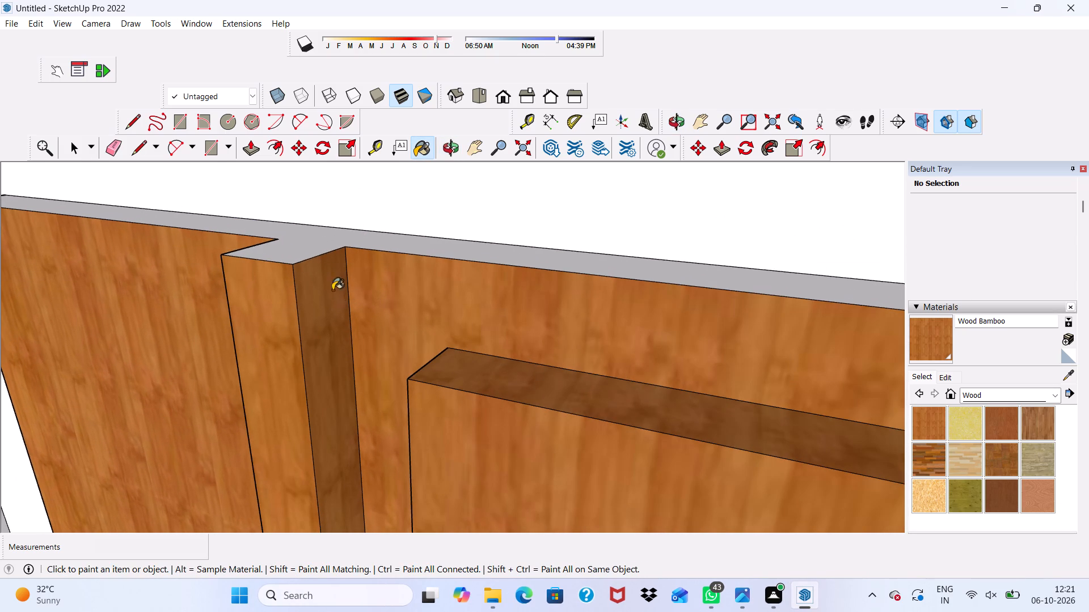
click(272, 252)
Paint the raised panel's divider-side face and the divider's leaf-side face with Wood Bamboo.
scroll(362, 254, down, 9)
middle_drag(373, 360, 579, 303)
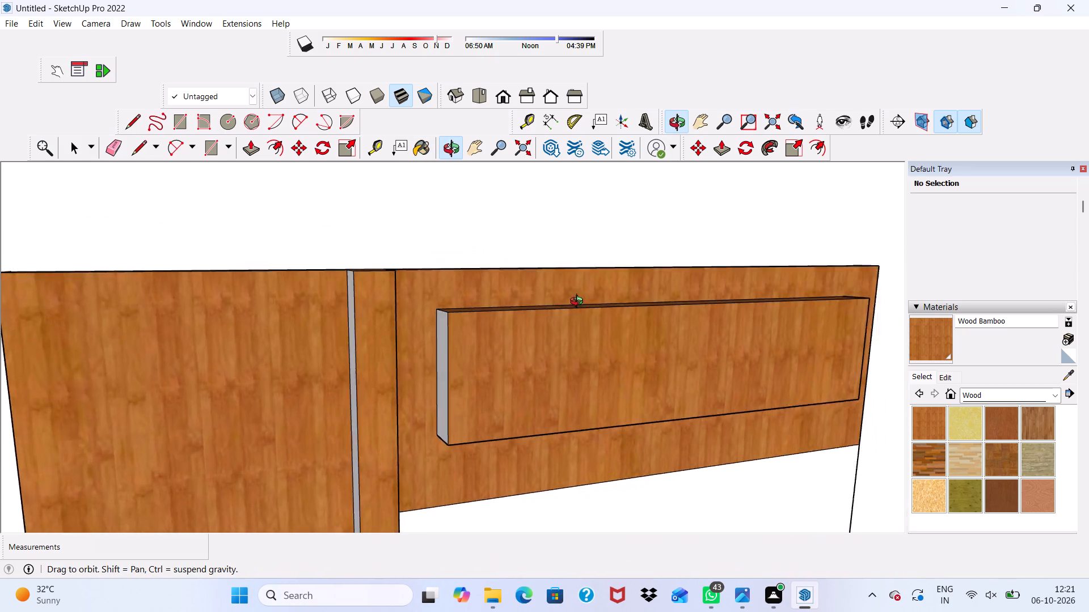
middle_drag(579, 303, 581, 303)
scroll(394, 405, up, 4)
click(467, 348)
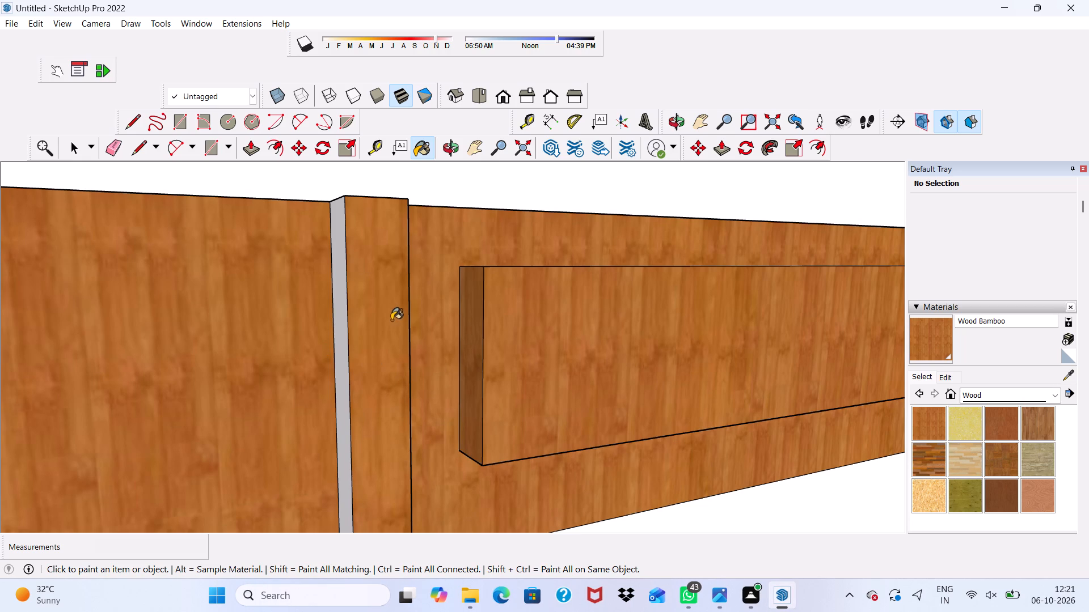
click(343, 343)
Paint the underside of the raised rectangular panel and the lower panel around the round disc with Wood Bamboo.
scroll(343, 343, down, 9)
middle_drag(484, 399, 449, 268)
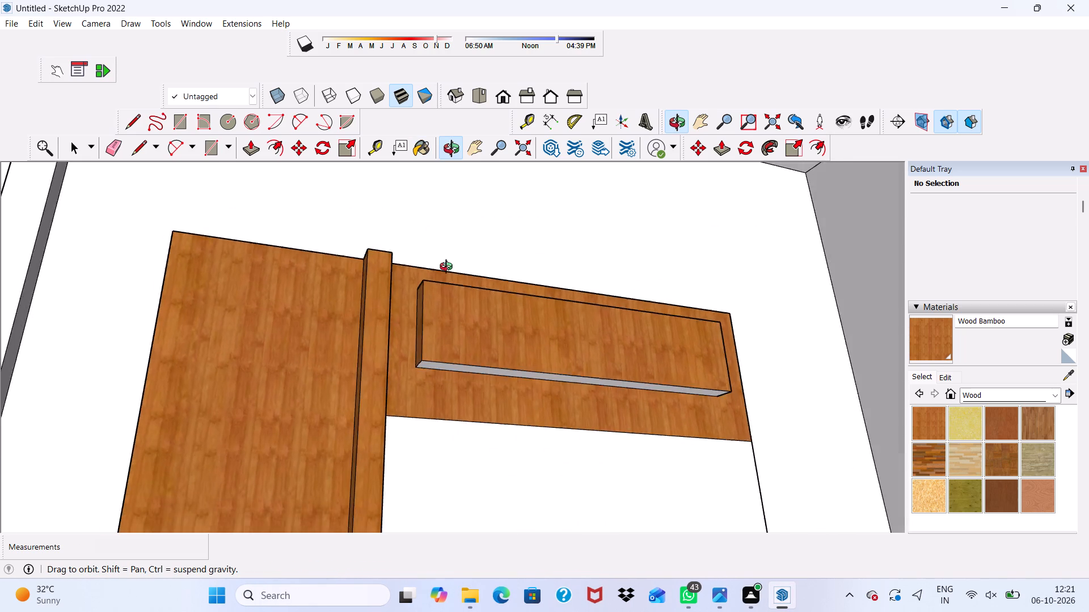
middle_drag(449, 268, 373, 224)
scroll(448, 326, up, 1)
click(463, 351)
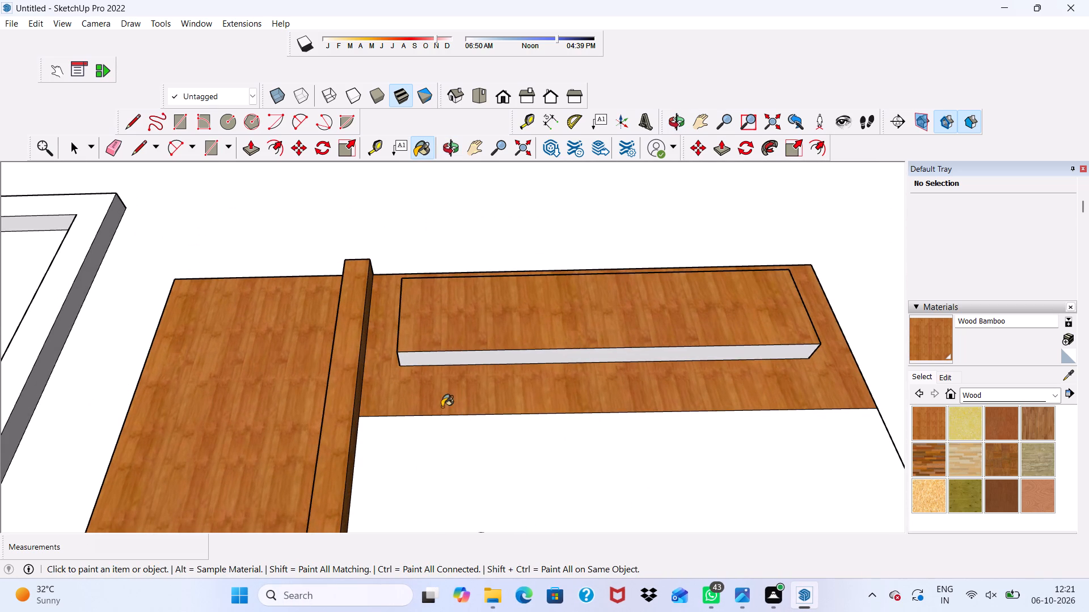
click(449, 358)
click(452, 476)
scroll(370, 438, down, 7)
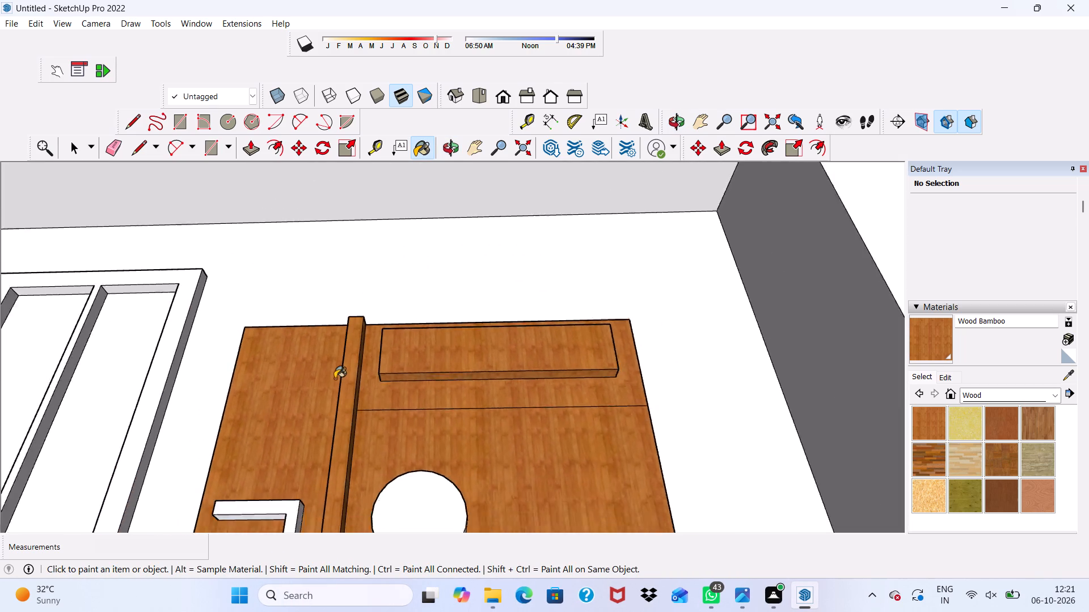
Paint the raised rectangular panel's outer end face and the door's outer side edge with Wood Bamboo.
scroll(335, 379, down, 1)
scroll(336, 379, up, 1)
scroll(336, 379, down, 4)
click(506, 97)
scroll(409, 255, down, 3)
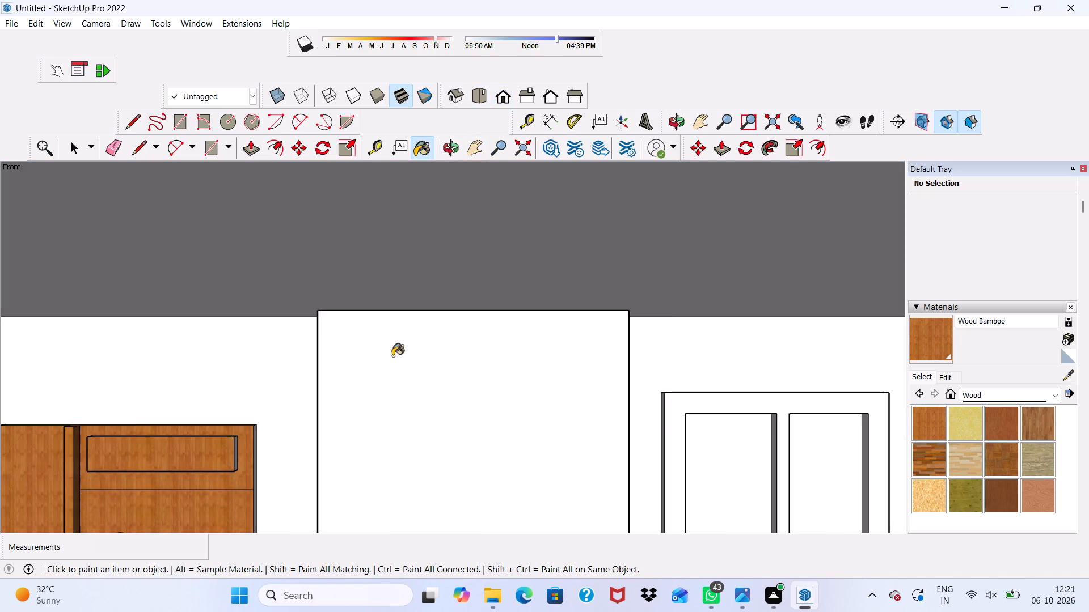
scroll(392, 356, down, 11)
scroll(320, 385, up, 9)
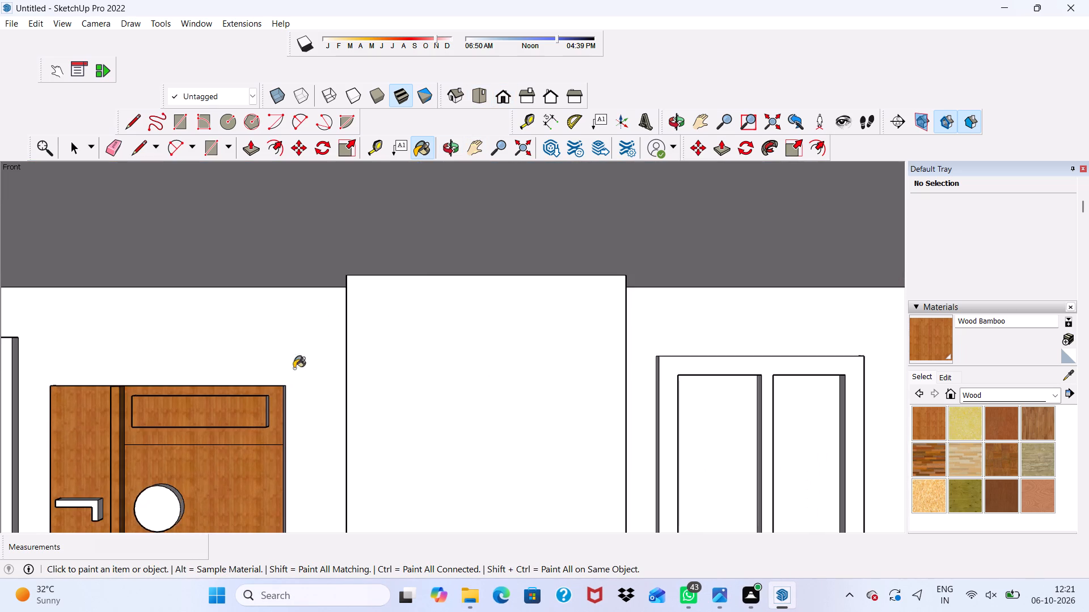
middle_drag(282, 413, 245, 397)
scroll(286, 405, up, 11)
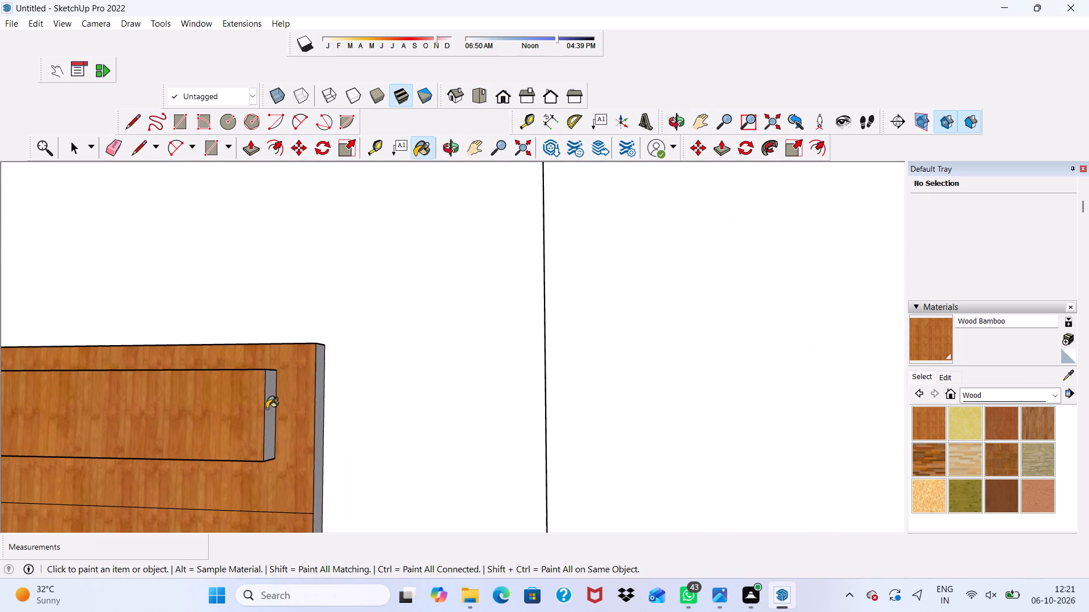
click(267, 409)
scroll(362, 393, up, 1)
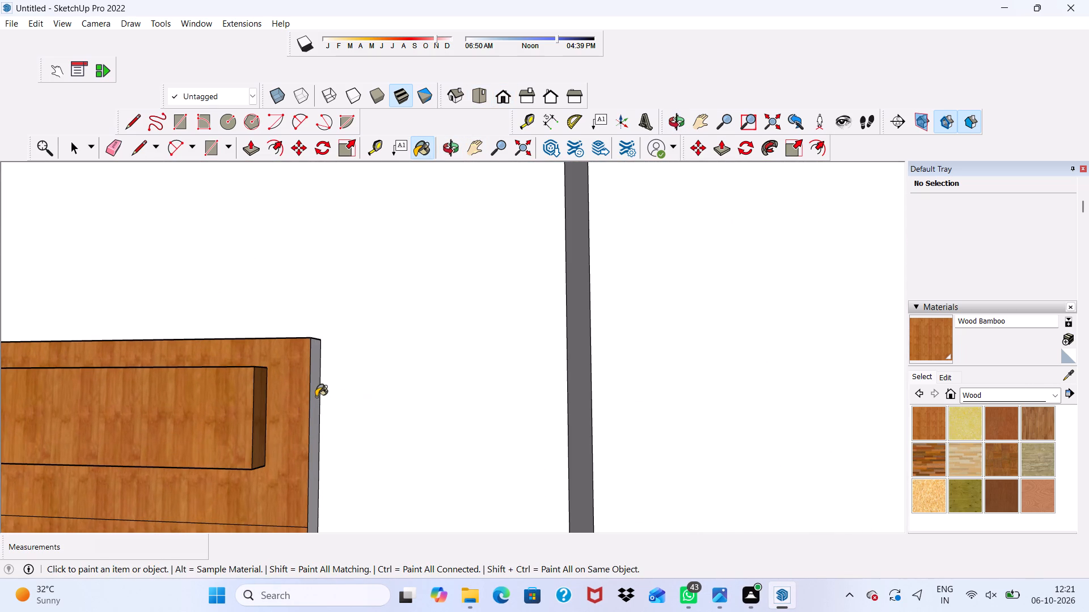
click(316, 397)
Paint the front face and the rim of the door's round disc with Wood Bamboo.
scroll(285, 358, down, 7)
scroll(319, 283, up, 1)
scroll(318, 291, down, 1)
scroll(327, 297, up, 2)
scroll(336, 302, down, 2)
scroll(142, 507, up, 4)
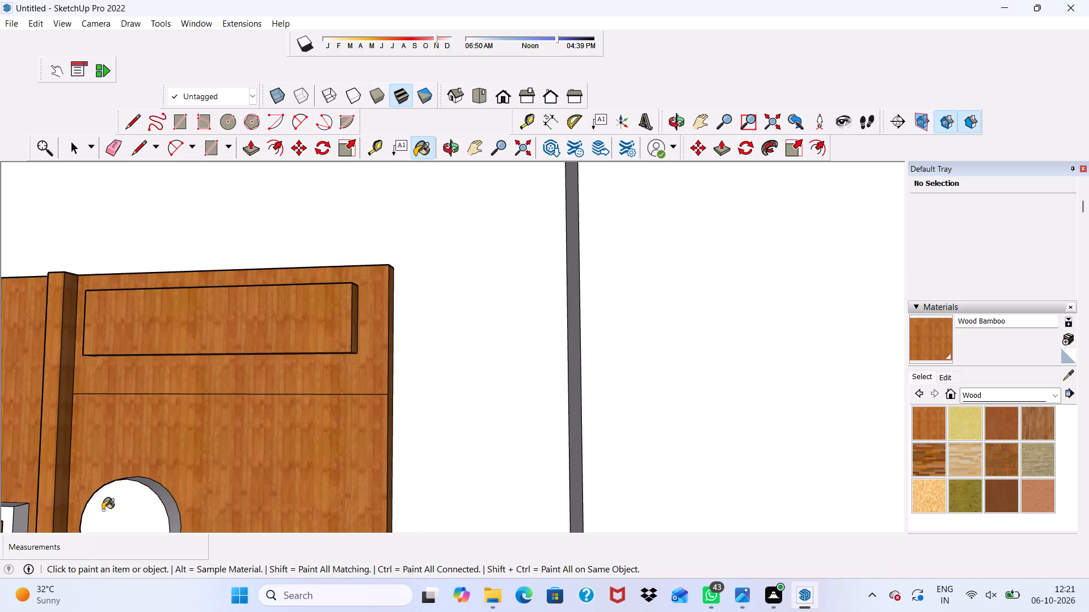
click(141, 500)
scroll(189, 483, up, 4)
scroll(170, 478, down, 1)
scroll(170, 479, up, 4)
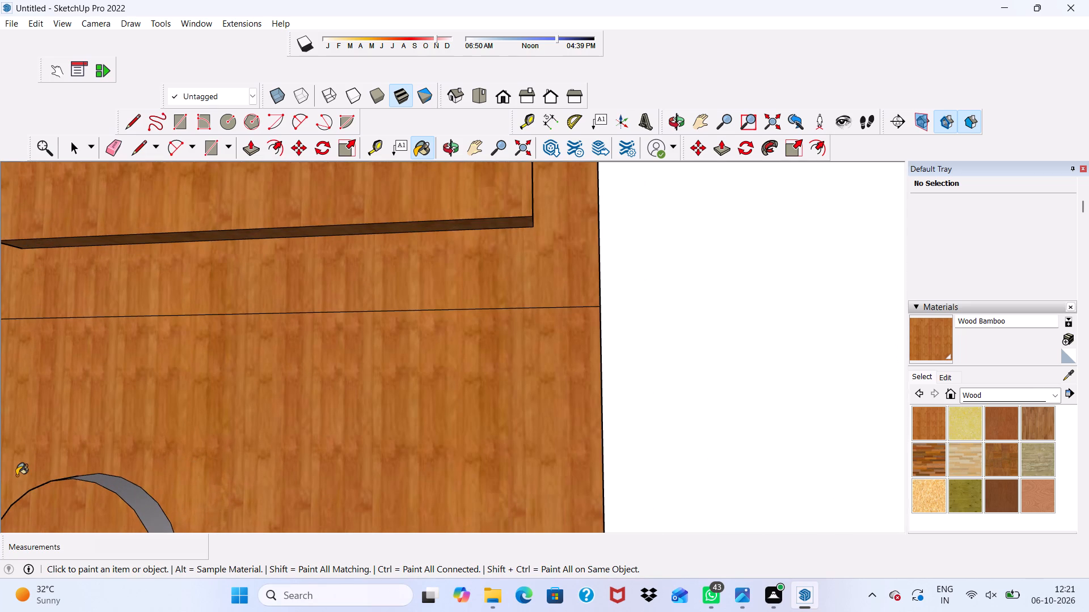
click(112, 487)
scroll(66, 453, down, 6)
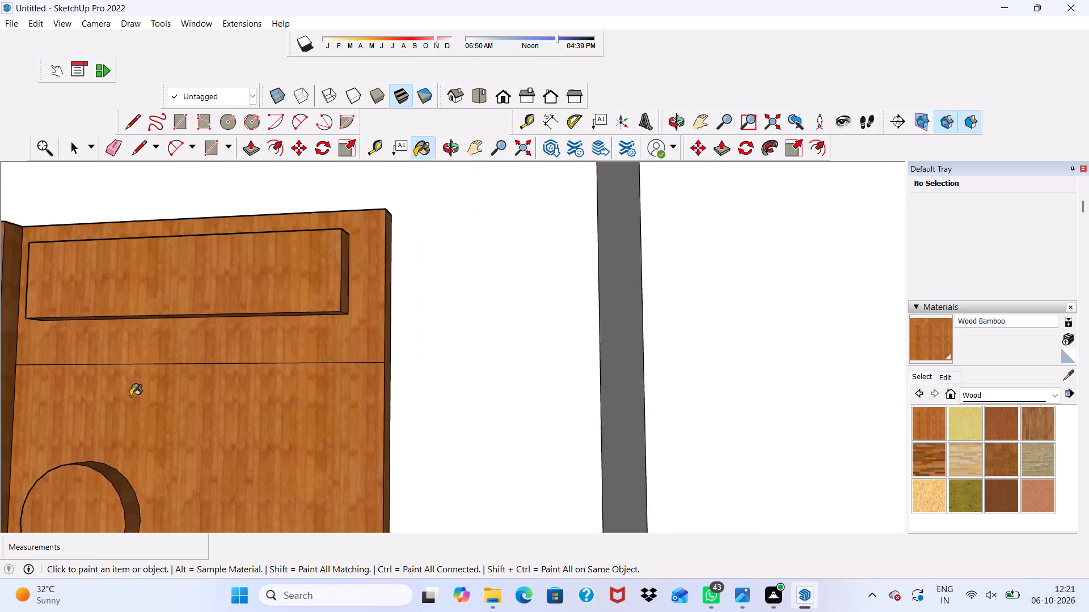
Paint the L-shaped handle's front, top and divider-side face with Wood Bamboo.
scroll(118, 398, up, 1)
scroll(130, 396, down, 7)
scroll(146, 386, up, 1)
scroll(129, 417, down, 6)
scroll(58, 465, up, 12)
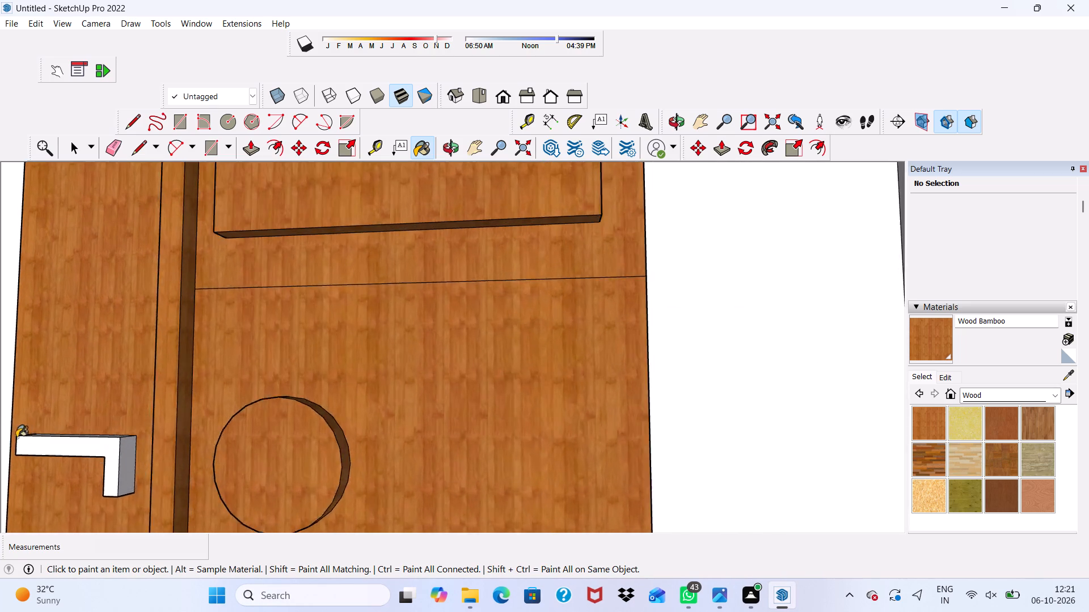
scroll(16, 437, up, 2)
click(67, 451)
scroll(62, 435, up, 11)
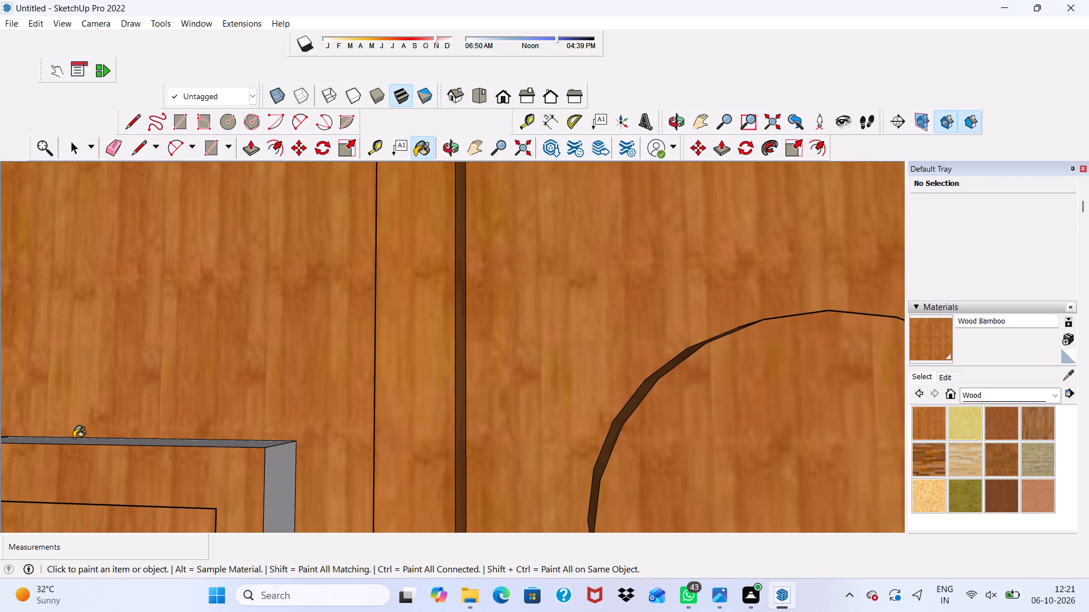
click(70, 445)
scroll(82, 429, up, 1)
scroll(78, 425, down, 3)
scroll(231, 473, up, 4)
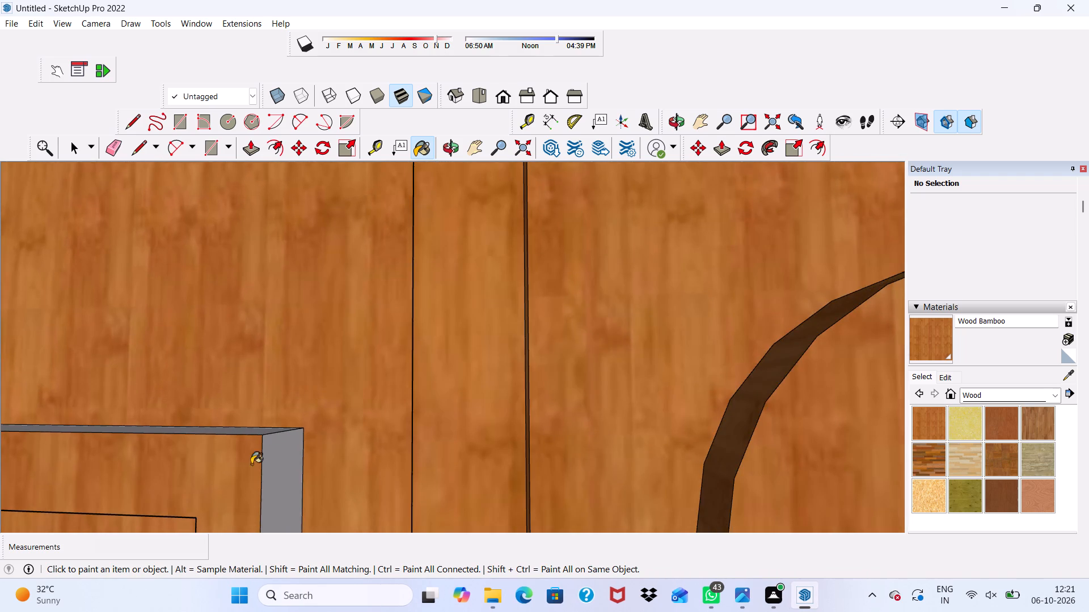
drag(279, 462, 268, 466)
scroll(244, 453, up, 4)
click(250, 425)
scroll(168, 427, down, 9)
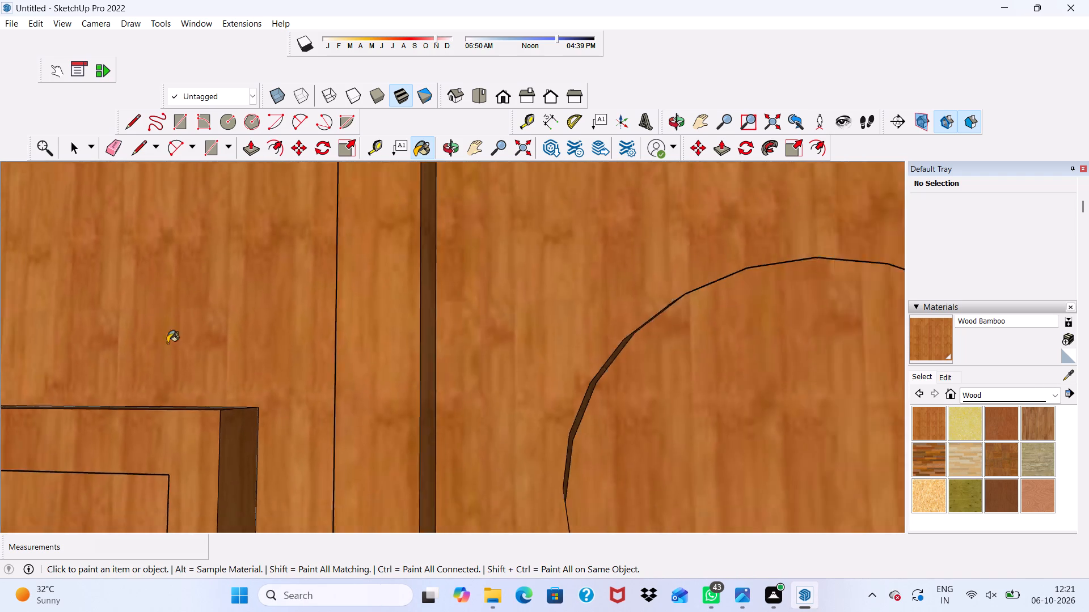
Paint the L-shaped handle's underside, the bottom end of its short leg and its remaining side face with Wood Bamboo.
scroll(167, 343, down, 2)
middle_drag(192, 435, 386, 288)
scroll(143, 331, up, 3)
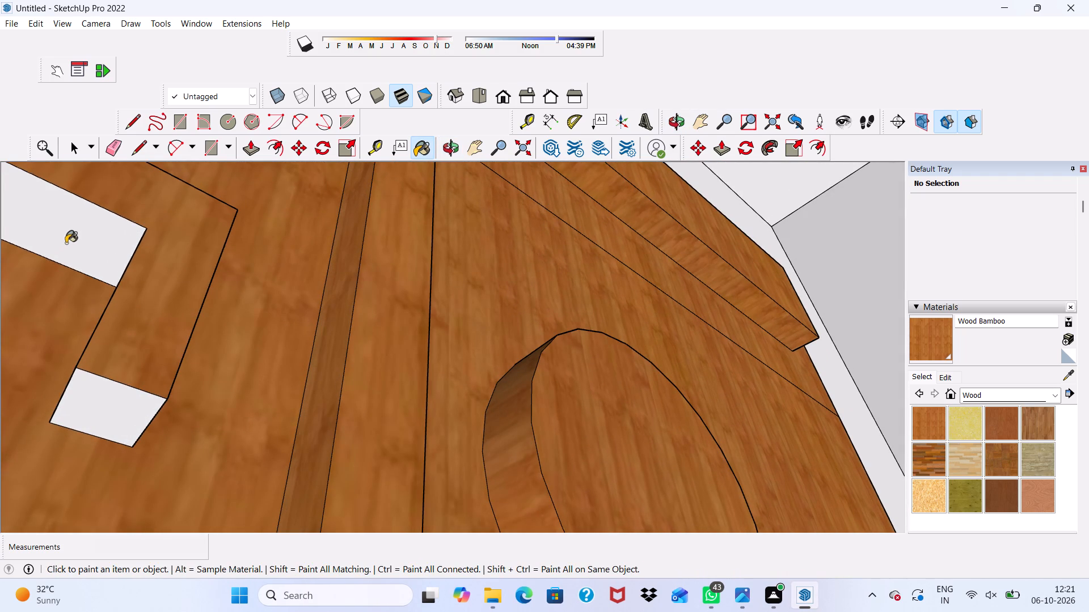
click(68, 239)
drag(91, 417, 82, 418)
scroll(61, 399, down, 5)
middle_drag(57, 401, 164, 438)
click(141, 320)
scroll(46, 401, down, 19)
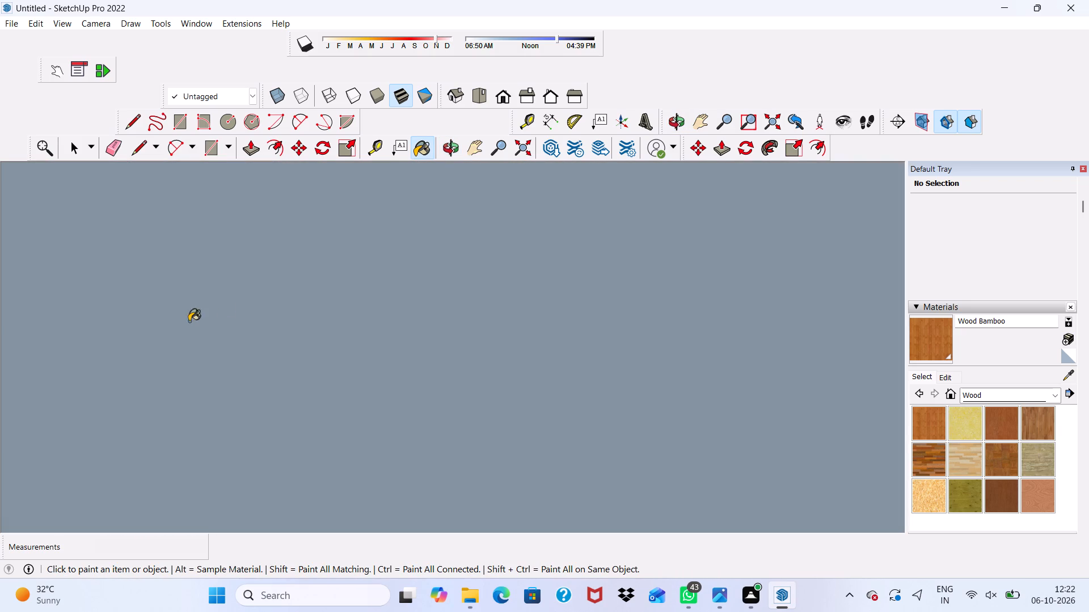
Paint the outer side edge of the door's narrow leaf with Wood Bamboo.
scroll(189, 321, down, 5)
click(501, 96)
scroll(422, 229, down, 4)
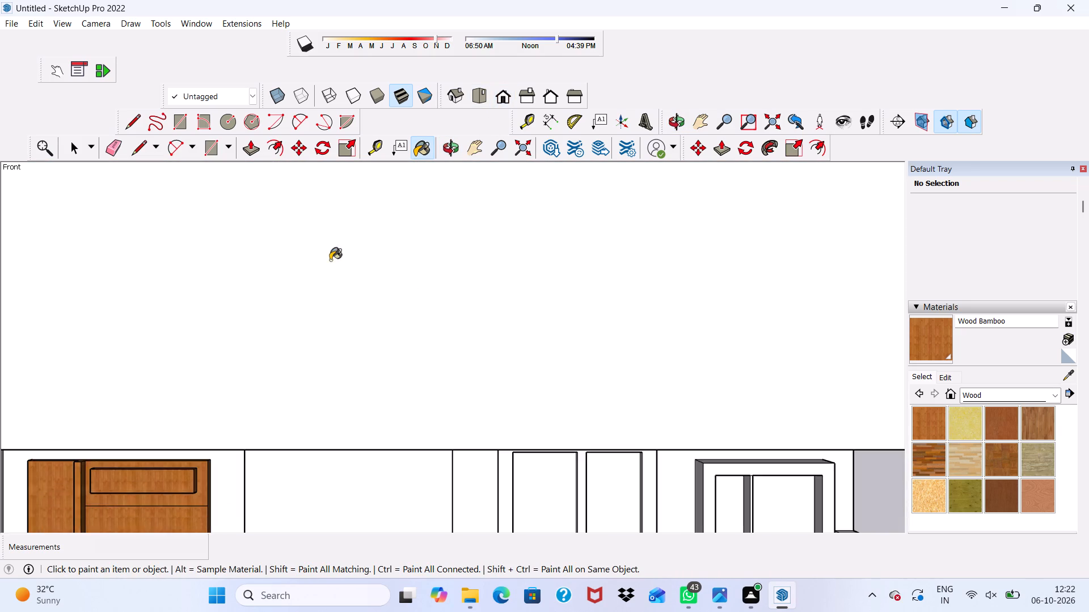
scroll(330, 260, down, 7)
middle_drag(108, 445, 145, 426)
scroll(145, 426, up, 1)
scroll(100, 414, down, 6)
scroll(176, 338, up, 1)
scroll(185, 359, down, 3)
scroll(134, 461, down, 3)
middle_drag(100, 455, 283, 450)
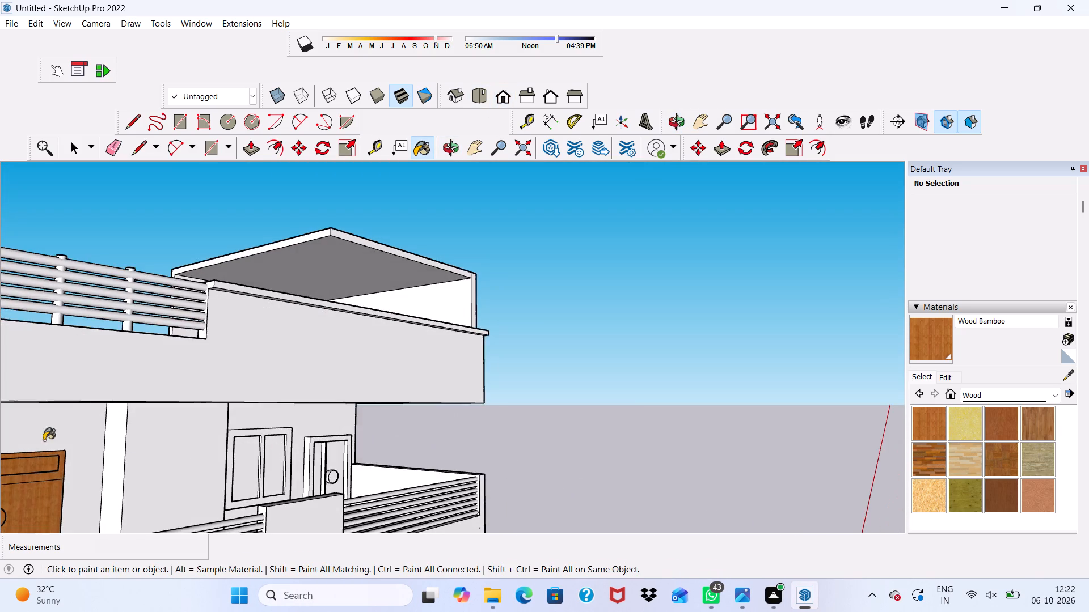
scroll(44, 440, down, 10)
scroll(0, 503, up, 20)
scroll(0, 503, up, 4)
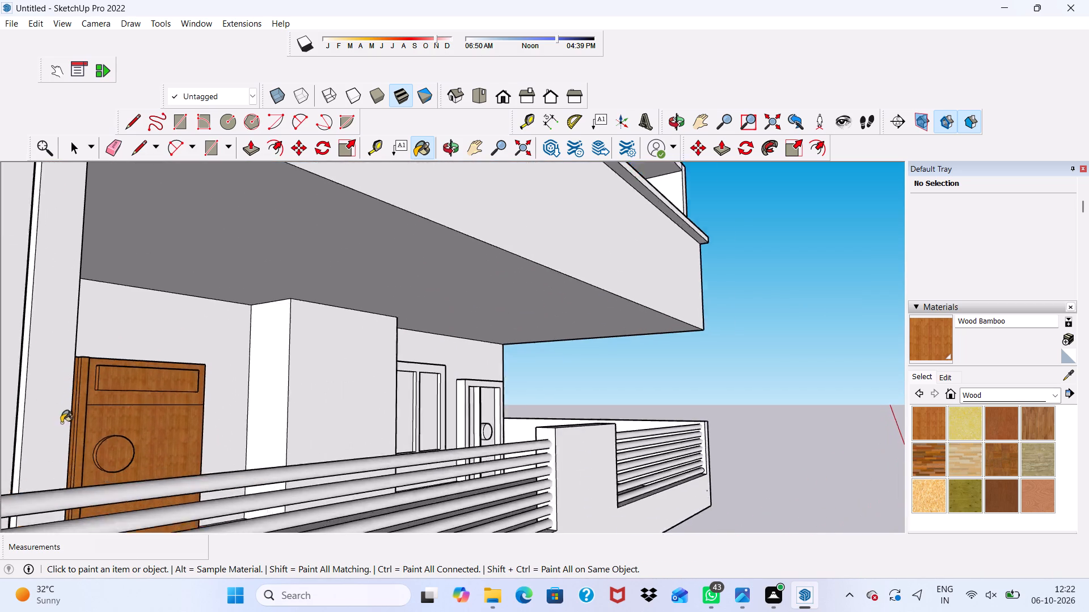
scroll(61, 423, up, 2)
middle_drag(158, 406, 28, 445)
scroll(28, 443, up, 15)
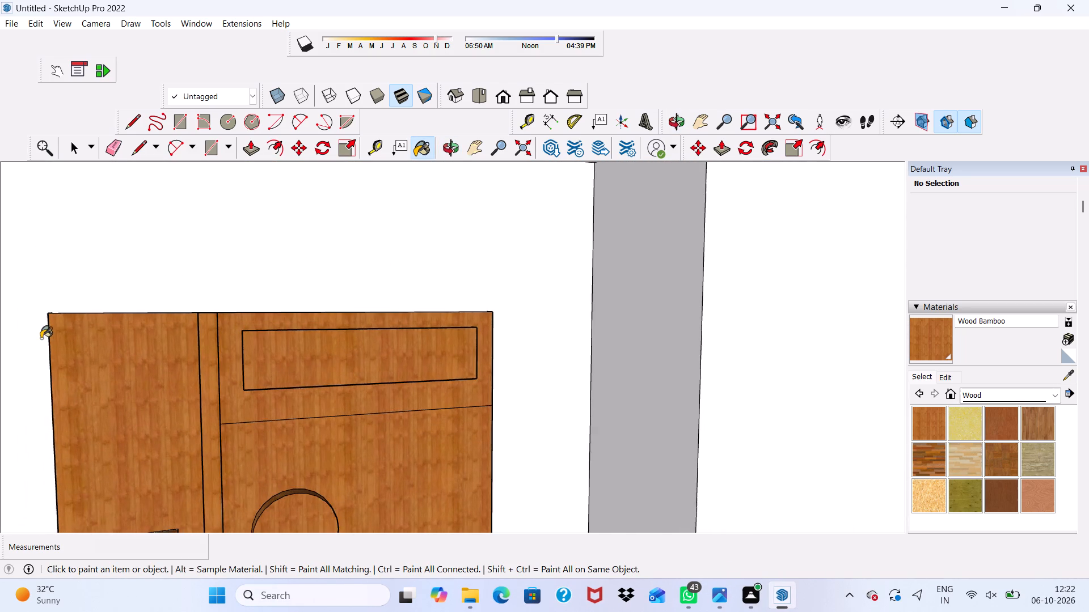
middle_drag(41, 338, 222, 333)
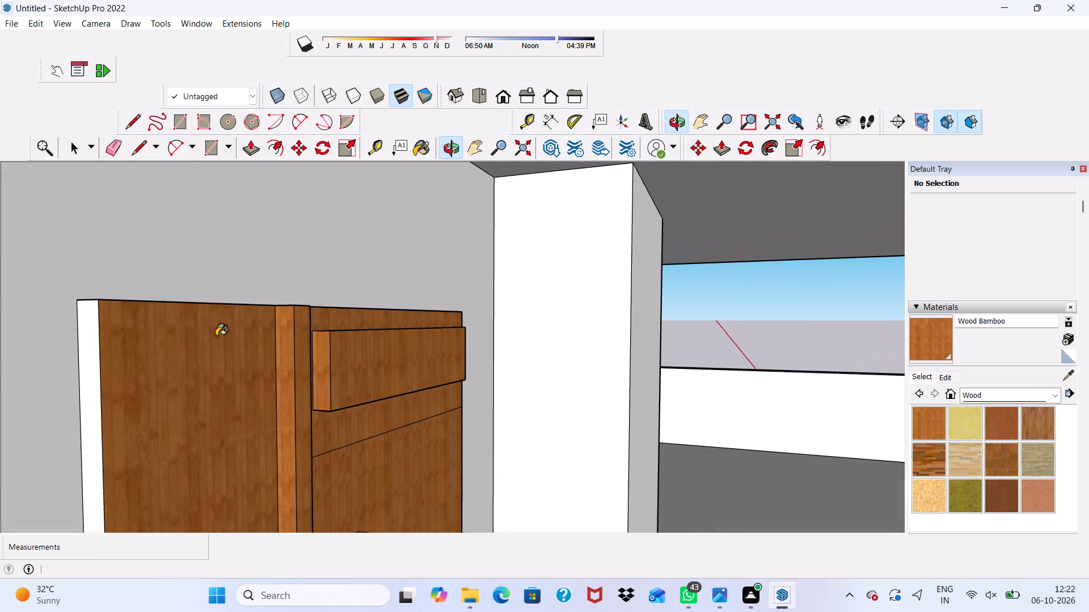
click(88, 359)
Examine the handle, disc and edges of the newly painted door for faces still left unpainted.
scroll(88, 359, down, 13)
middle_drag(179, 372, 0, 423)
scroll(196, 400, down, 1)
scroll(204, 398, up, 1)
scroll(217, 396, down, 4)
scroll(498, 382, up, 2)
scroll(456, 361, up, 1)
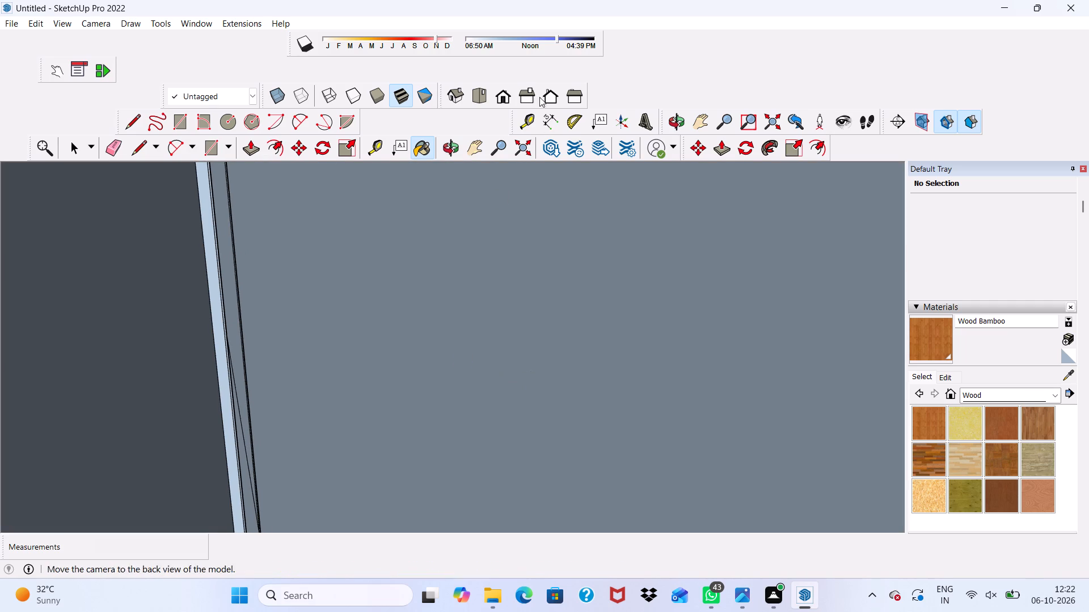
click(499, 94)
scroll(478, 274, down, 4)
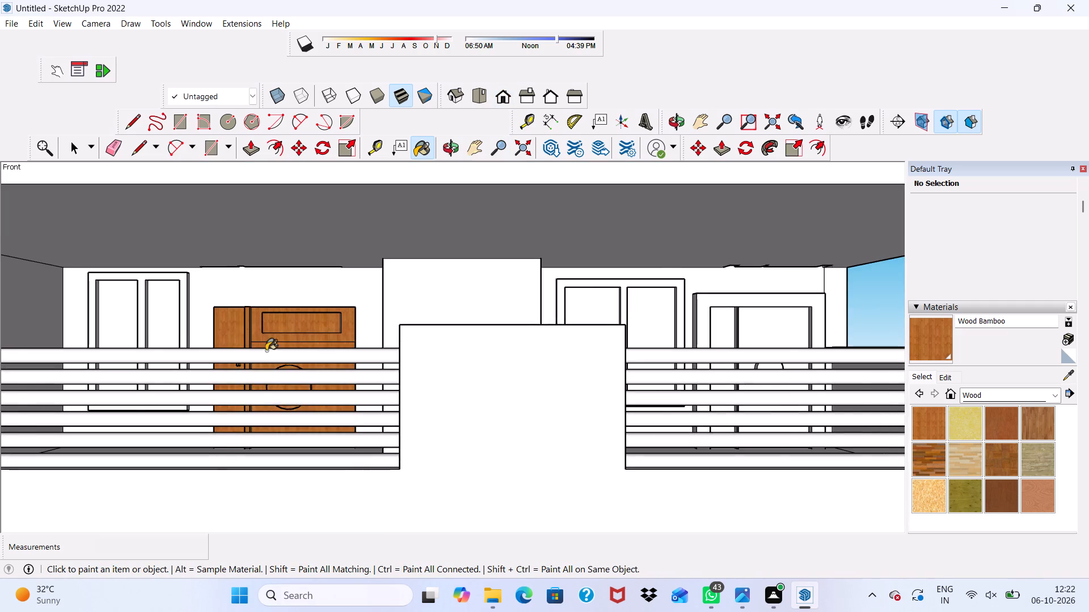
scroll(263, 334, up, 4)
middle_drag(256, 322, 373, 354)
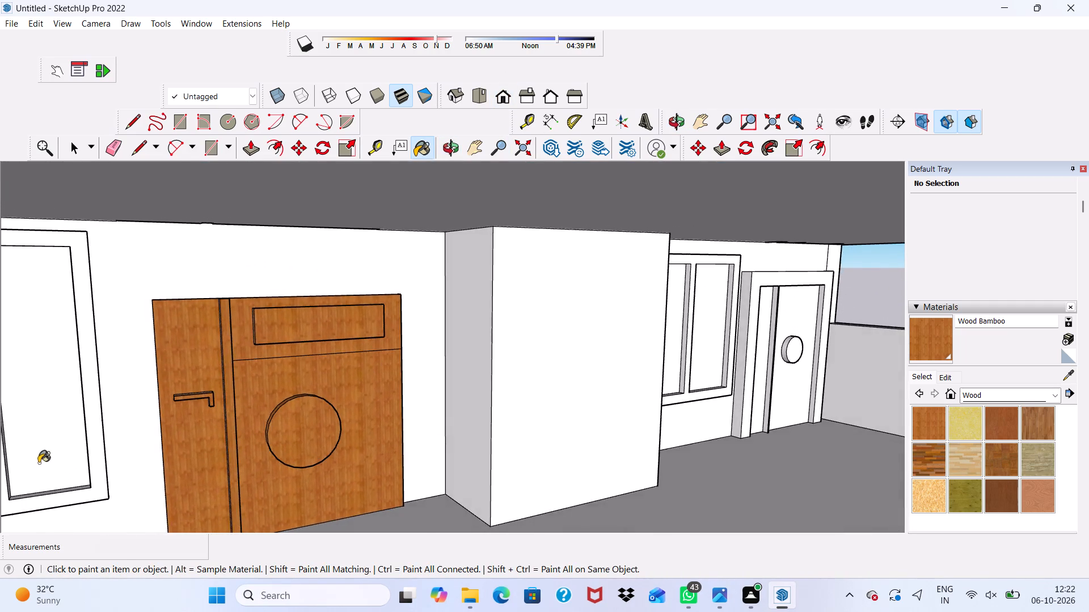
scroll(38, 462, up, 20)
middle_drag(209, 363, 357, 373)
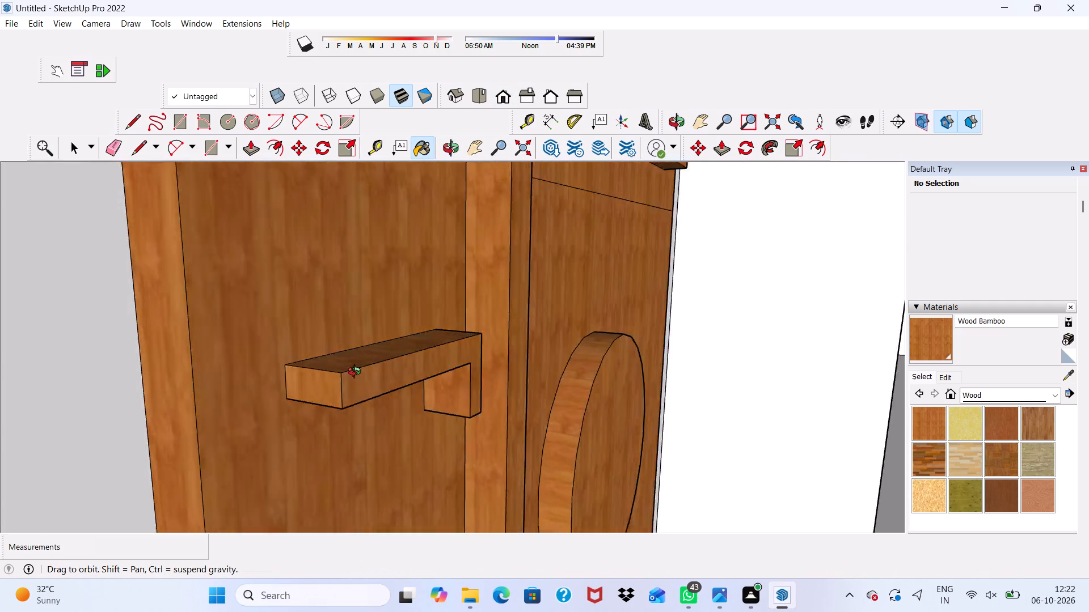
middle_drag(357, 373, 77, 350)
scroll(155, 367, down, 6)
middle_drag(262, 389, 315, 283)
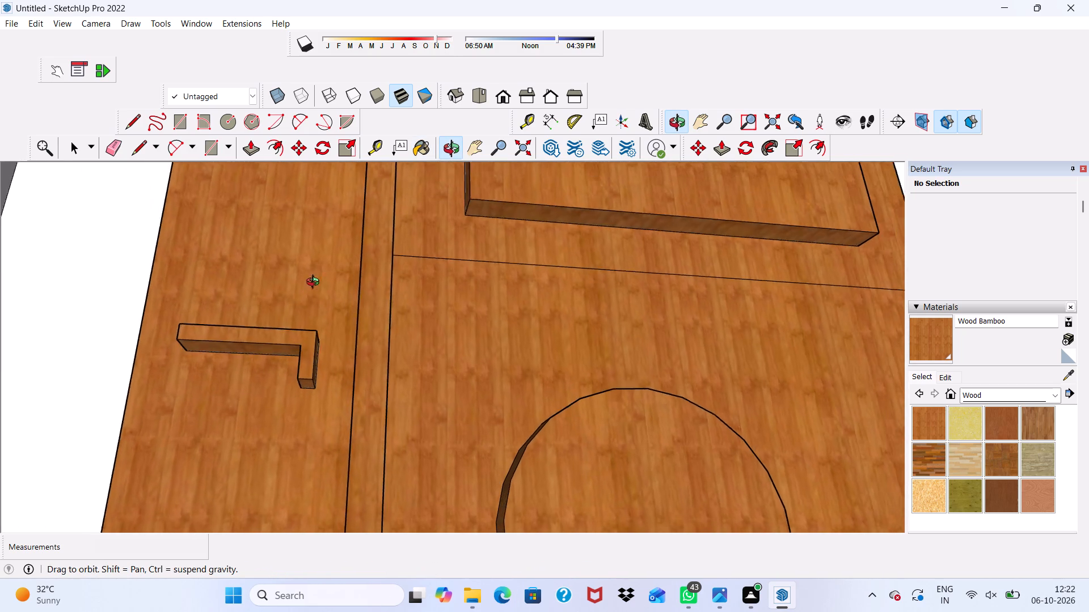
middle_drag(315, 283, 221, 416)
On another floor's already painted handle door, paint the free end of the L-shaped handle with Wood Bamboo.
scroll(123, 461, down, 4)
scroll(117, 485, up, 2)
scroll(0, 491, down, 11)
scroll(225, 341, up, 11)
middle_drag(216, 296, 247, 319)
scroll(168, 311, down, 10)
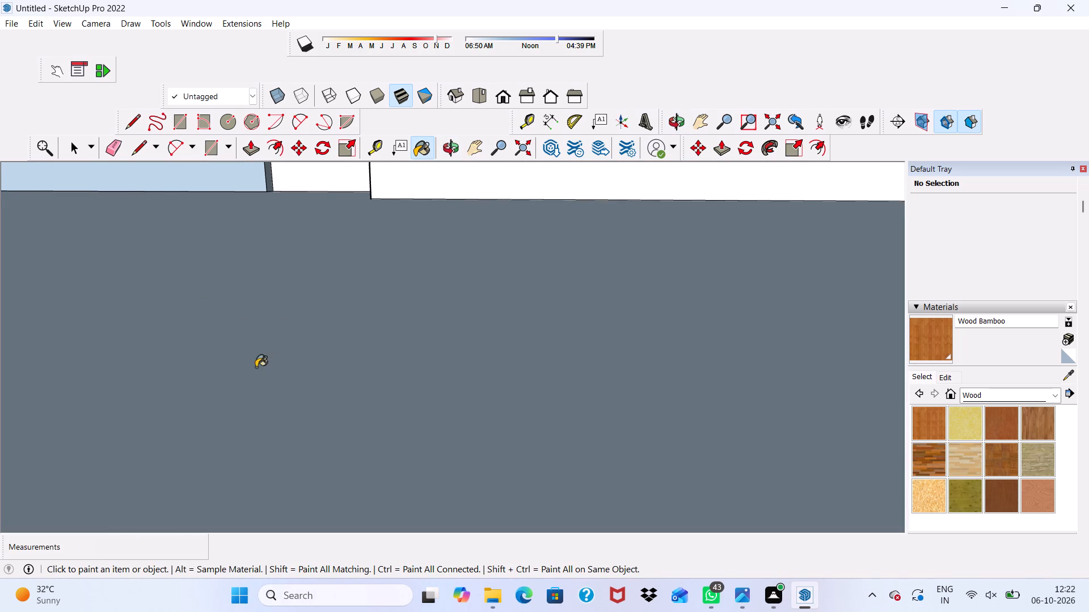
scroll(256, 367, down, 6)
click(491, 97)
scroll(507, 277, down, 2)
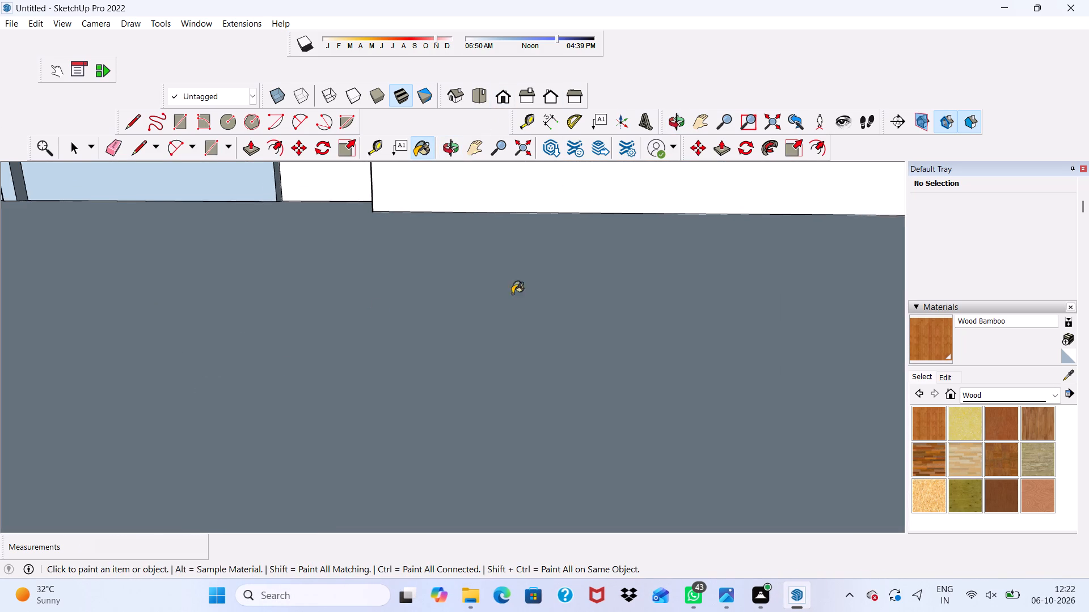
scroll(512, 294, down, 1)
click(474, 104)
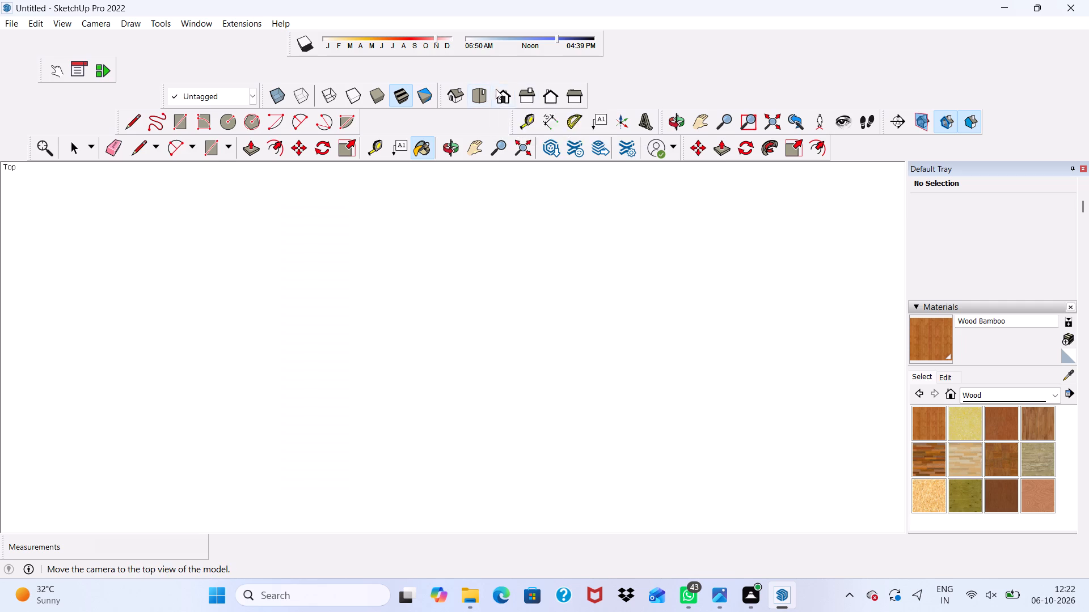
drag(489, 95, 478, 101)
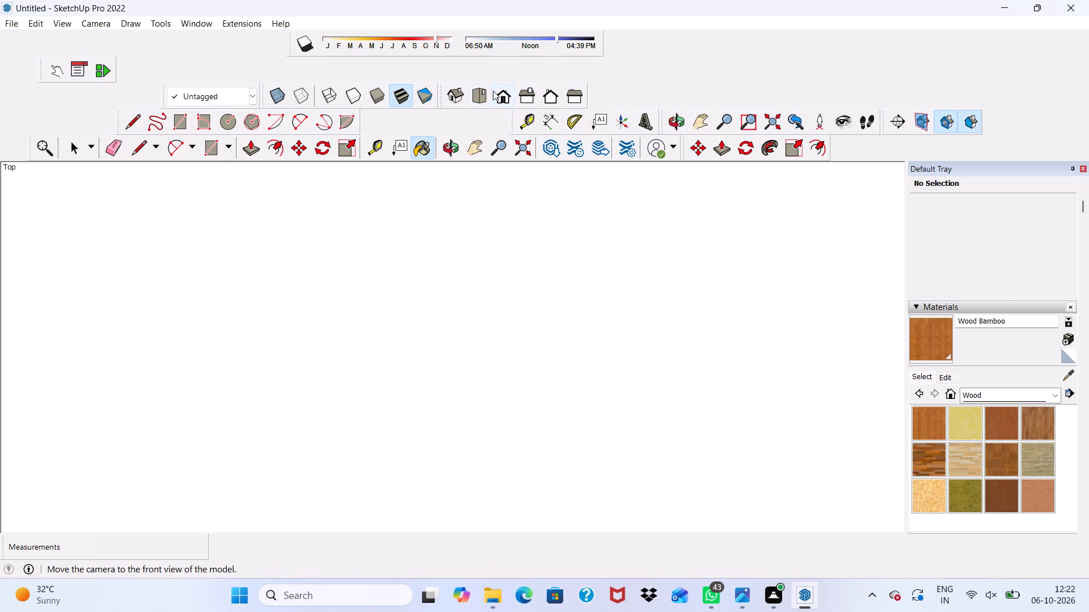
click(507, 92)
scroll(524, 280, down, 18)
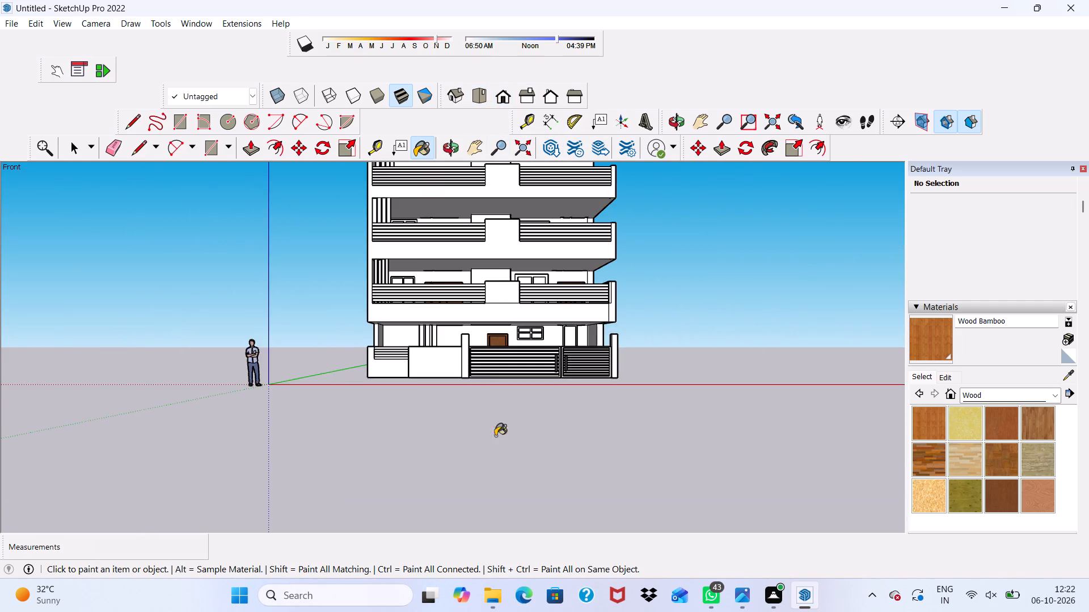
scroll(488, 238, up, 5)
scroll(462, 291, down, 5)
scroll(442, 232, up, 5)
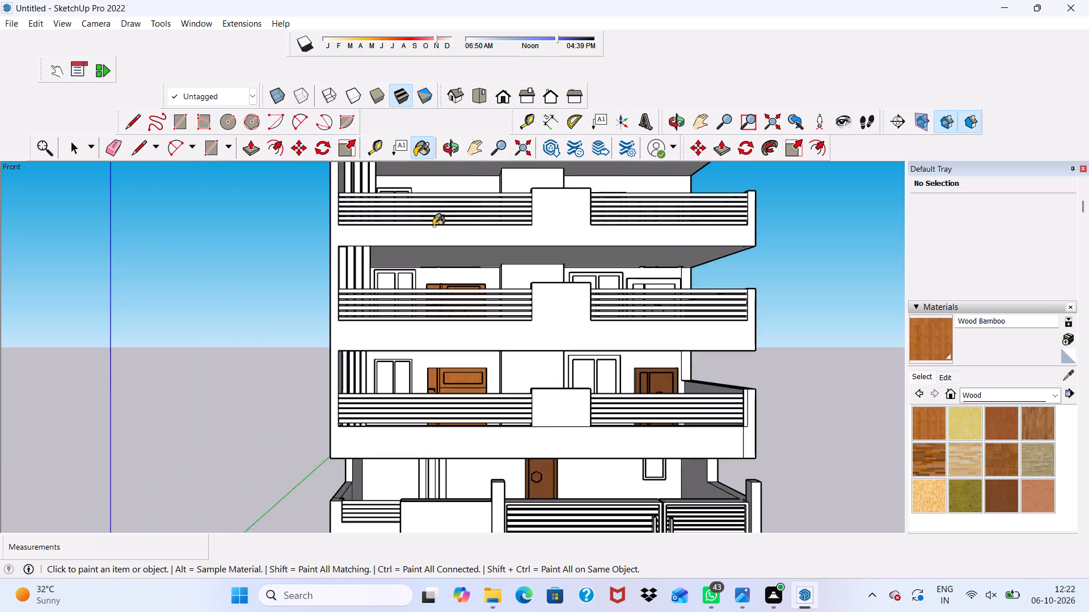
scroll(433, 226, up, 7)
middle_drag(435, 211, 427, 312)
scroll(433, 188, up, 3)
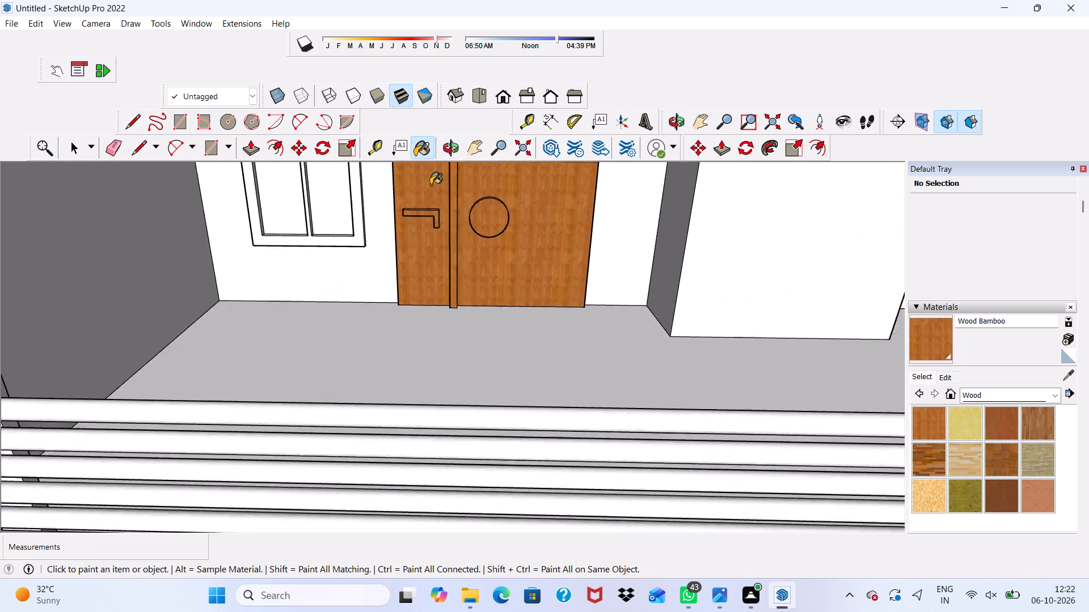
scroll(430, 185, up, 14)
middle_drag(375, 233, 530, 212)
scroll(424, 243, up, 5)
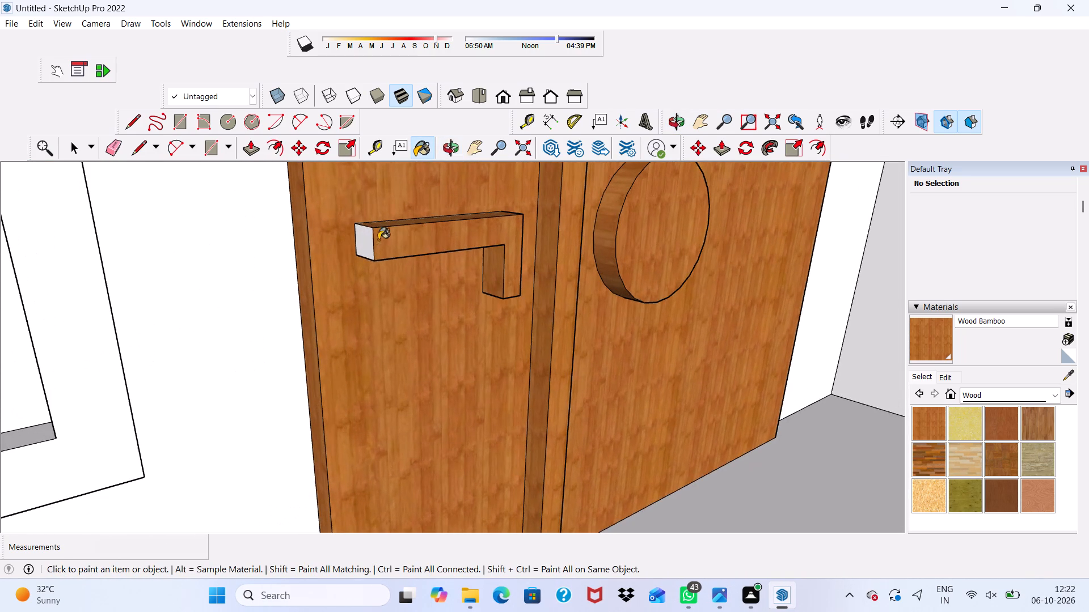
click(364, 238)
Examine the handle, disc, top panel and edges of the bamboo-painted handle door for faces still left unpainted.
middle_drag(524, 287, 394, 303)
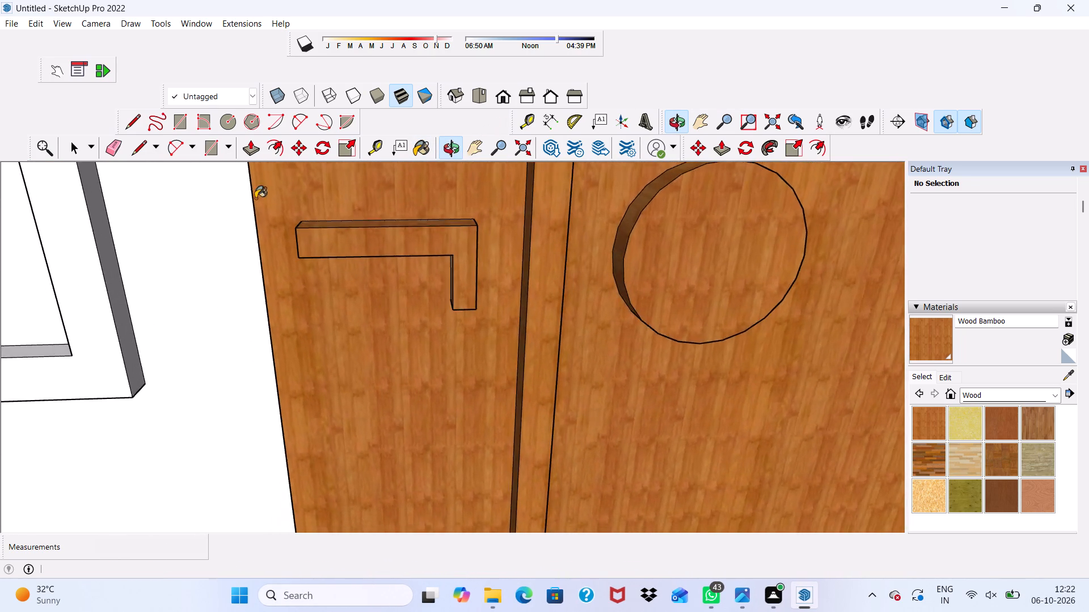
scroll(269, 169, down, 18)
scroll(383, 265, up, 1)
scroll(391, 274, down, 10)
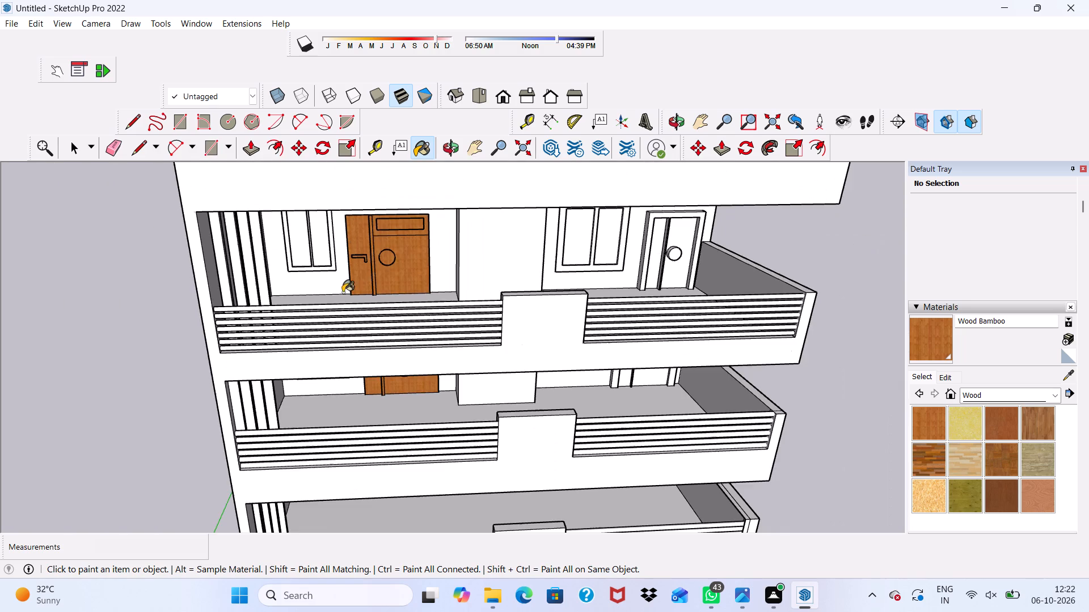
scroll(347, 197, up, 20)
scroll(347, 197, up, 2)
middle_drag(437, 175, 509, 195)
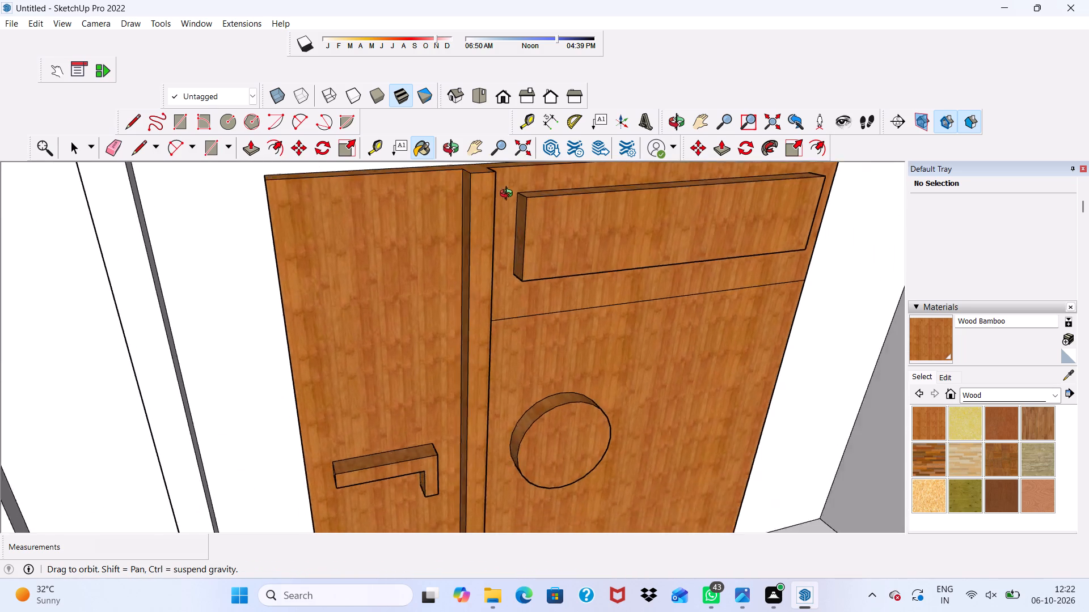
middle_drag(509, 195, 202, 123)
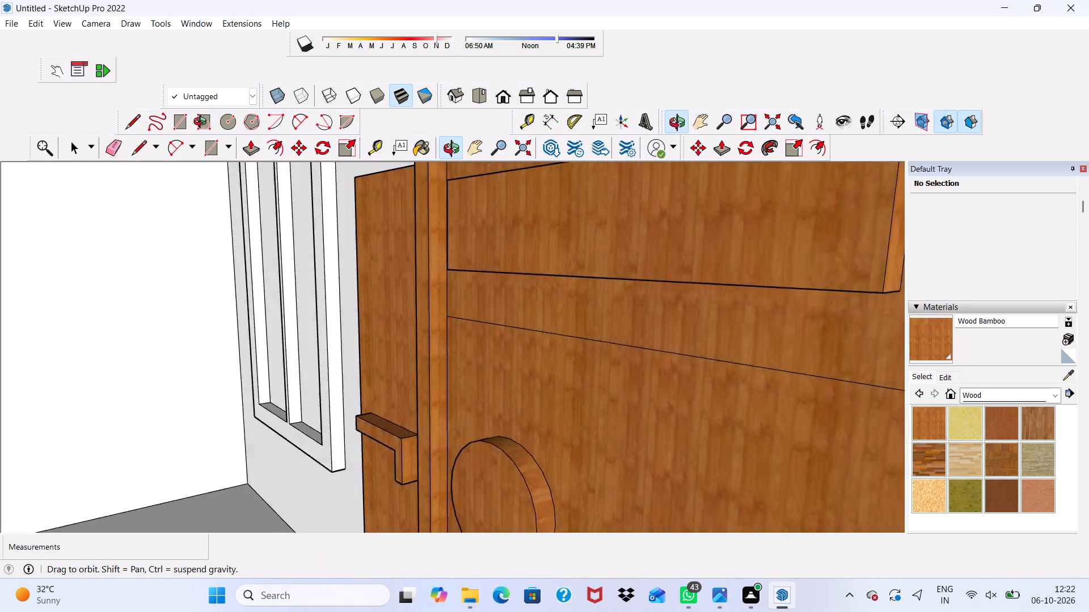
middle_drag(202, 123, 455, 169)
scroll(428, 202, down, 5)
scroll(441, 333, down, 3)
scroll(462, 332, up, 2)
scroll(472, 320, down, 10)
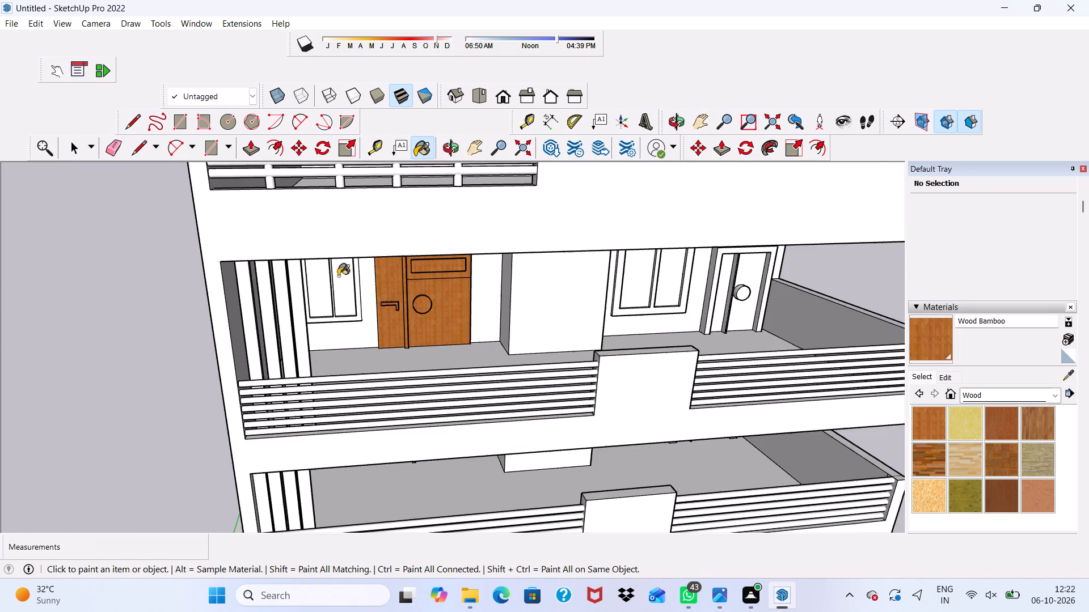
On the same floor's unpainted disc door, paint the frame's front and the divider strip's front and side with Wood Veneer 01.
scroll(338, 276, down, 4)
scroll(518, 274, up, 2)
scroll(614, 282, down, 1)
scroll(730, 269, up, 5)
scroll(660, 297, up, 4)
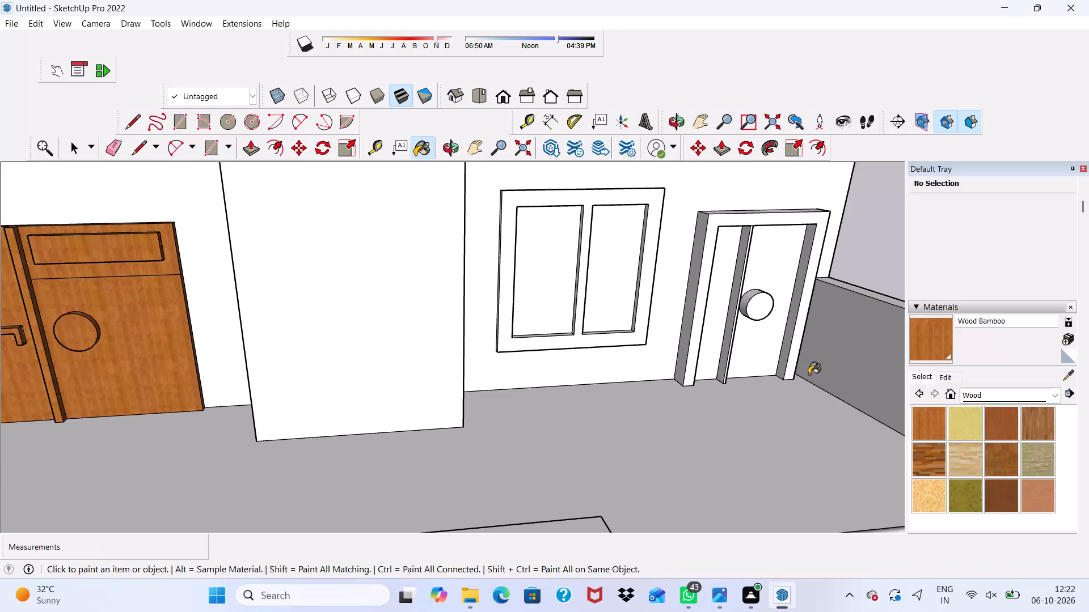
click(984, 500)
click(996, 492)
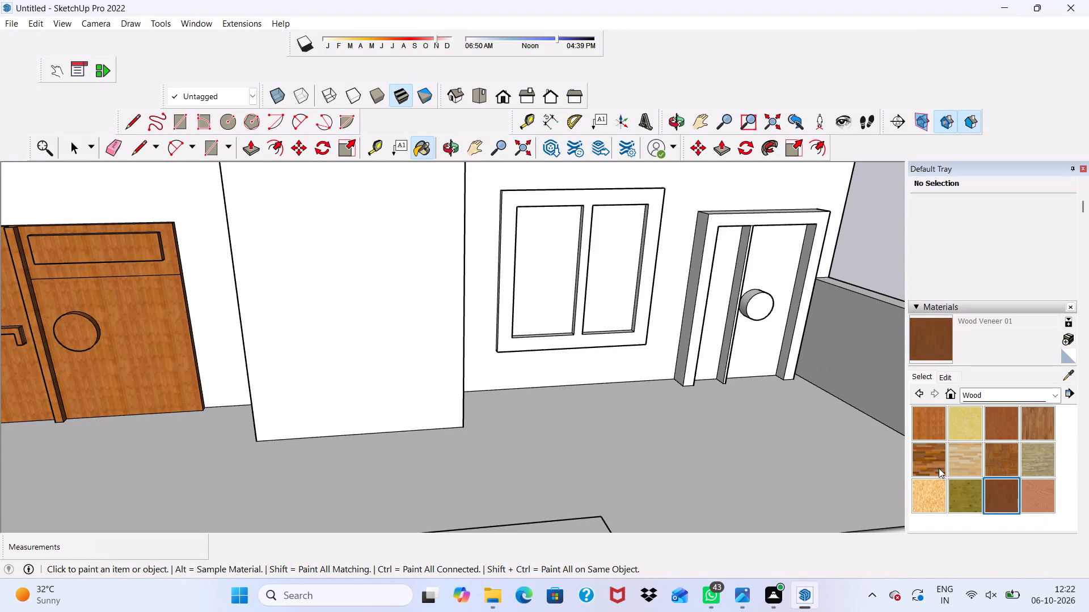
scroll(709, 188, up, 10)
click(721, 239)
scroll(741, 261, up, 5)
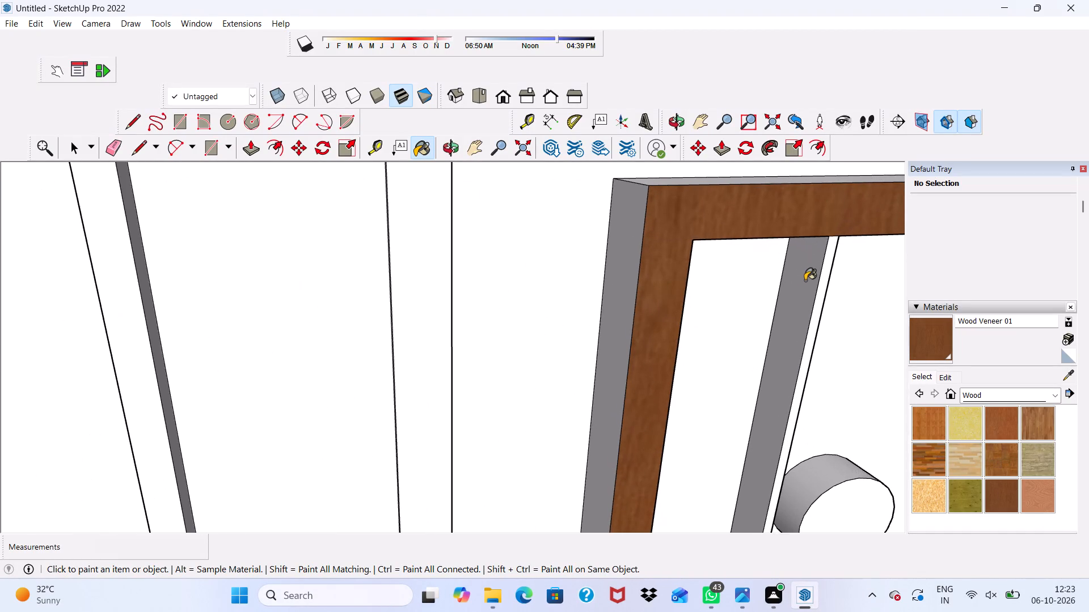
click(805, 280)
scroll(808, 292, up, 3)
click(826, 267)
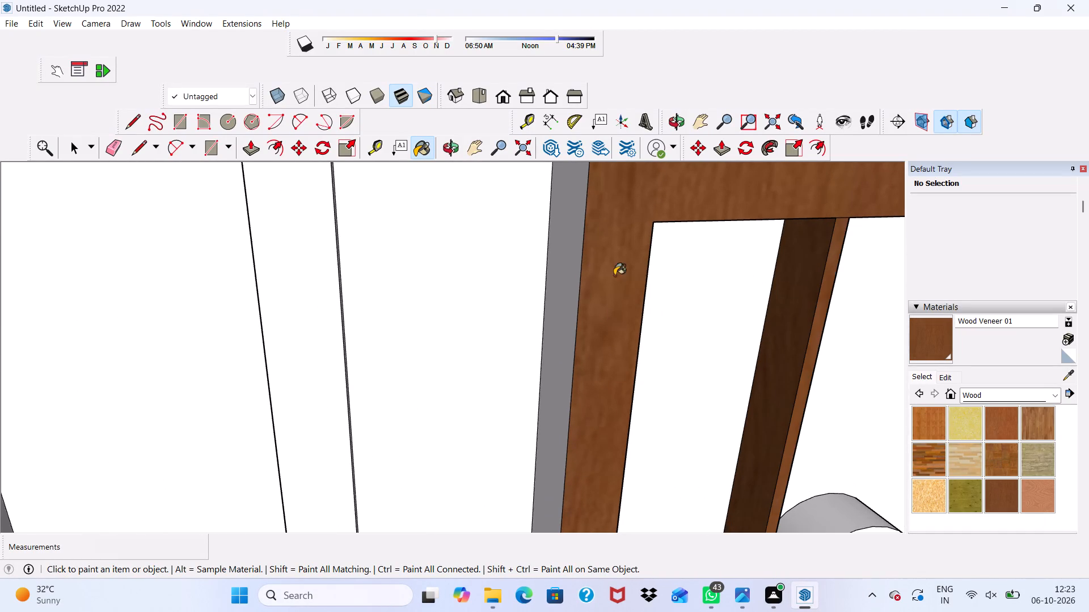
Paint the outer side and top of the disc door's frame with Wood Veneer 01.
click(569, 293)
scroll(584, 291, up, 2)
scroll(601, 277, down, 12)
scroll(609, 197, up, 5)
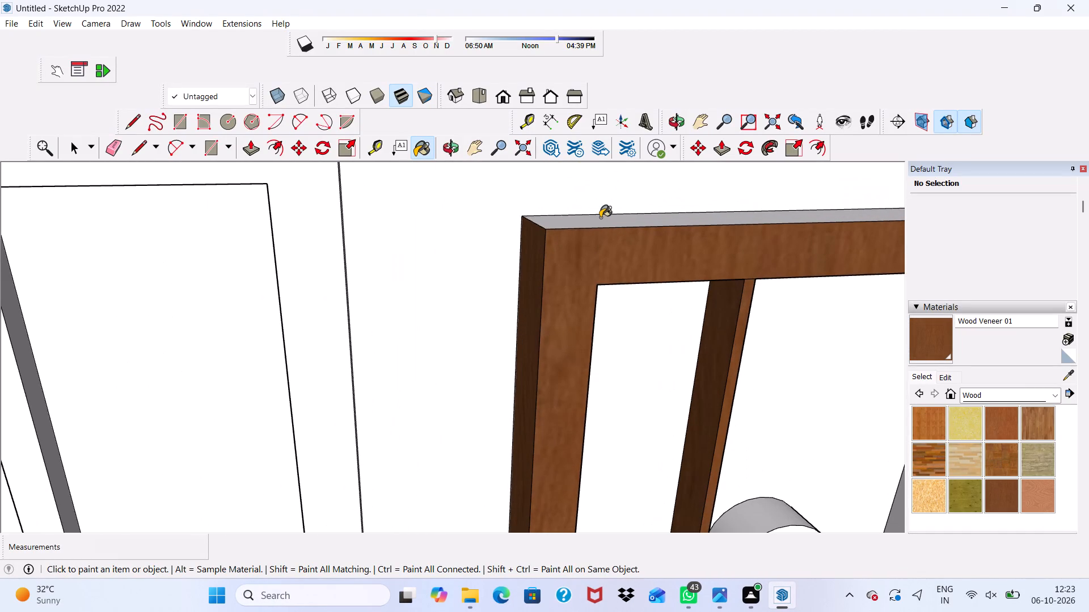
click(594, 221)
Paint the front face and rim of the door's round disc with Wood Veneer 01.
scroll(548, 209, down, 10)
click(657, 380)
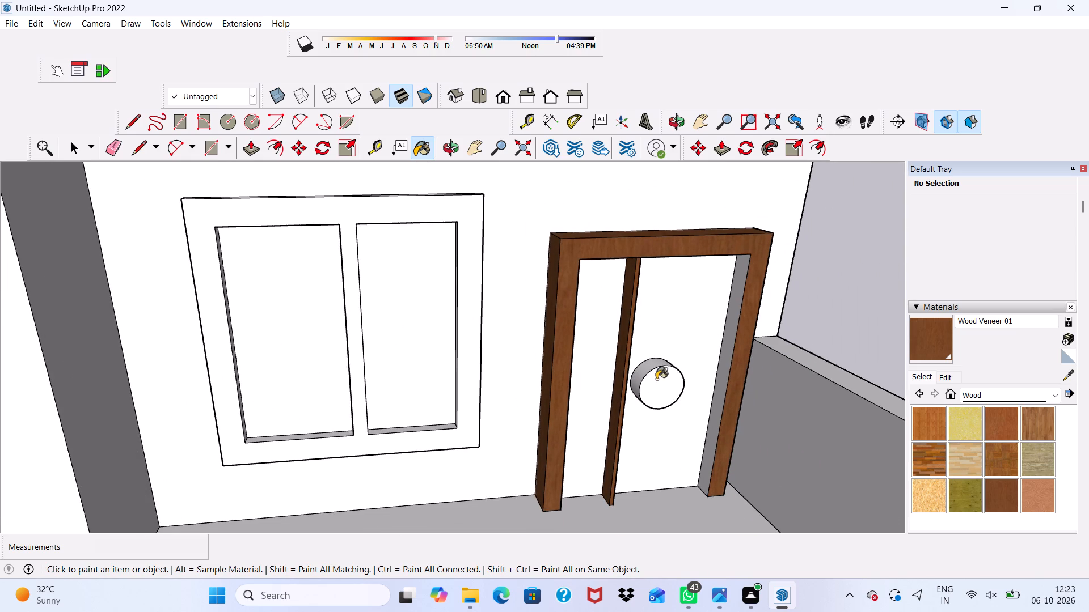
scroll(649, 373, up, 7)
click(648, 368)
Paint the inner sides of the frame's legs, its other outer side and the divider strip's remaining side with Wood Veneer 01.
click(799, 324)
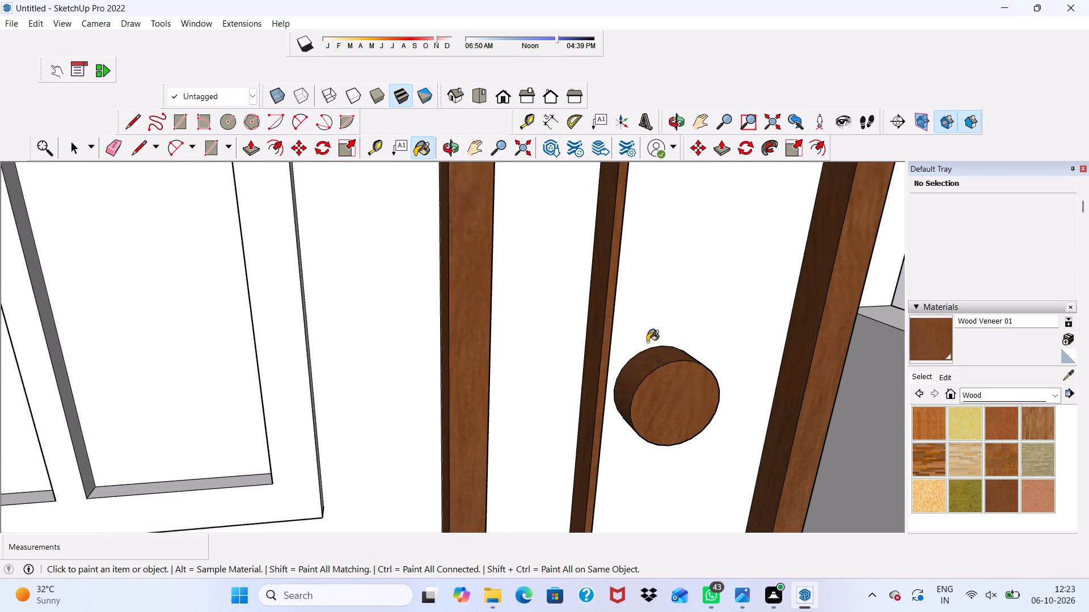
middle_drag(759, 280, 525, 272)
click(405, 243)
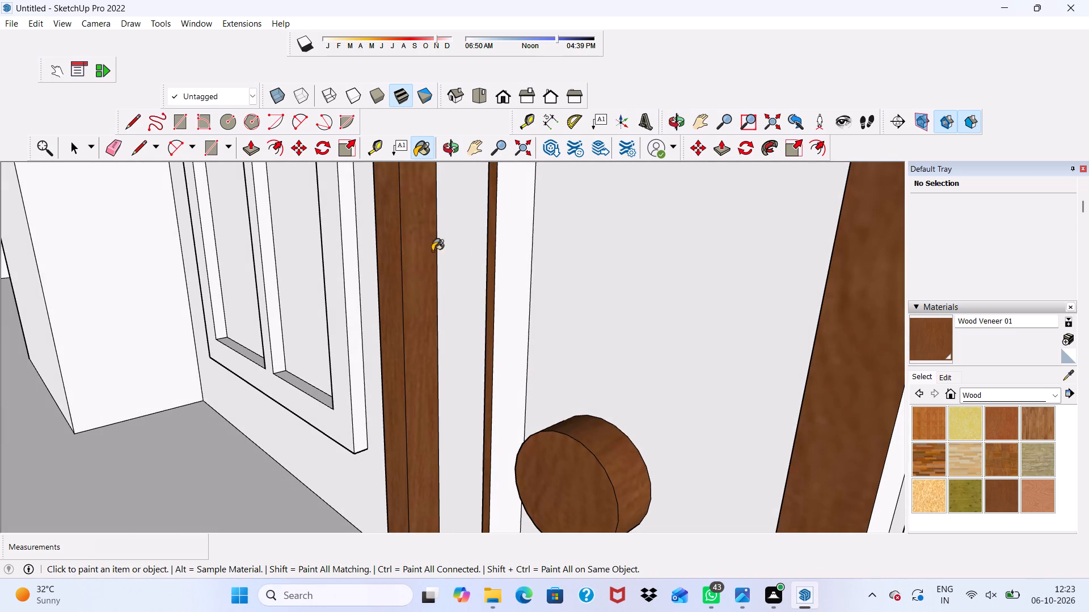
click(531, 243)
scroll(500, 205, down, 2)
scroll(500, 203, up, 1)
scroll(499, 202, down, 3)
scroll(514, 231, up, 2)
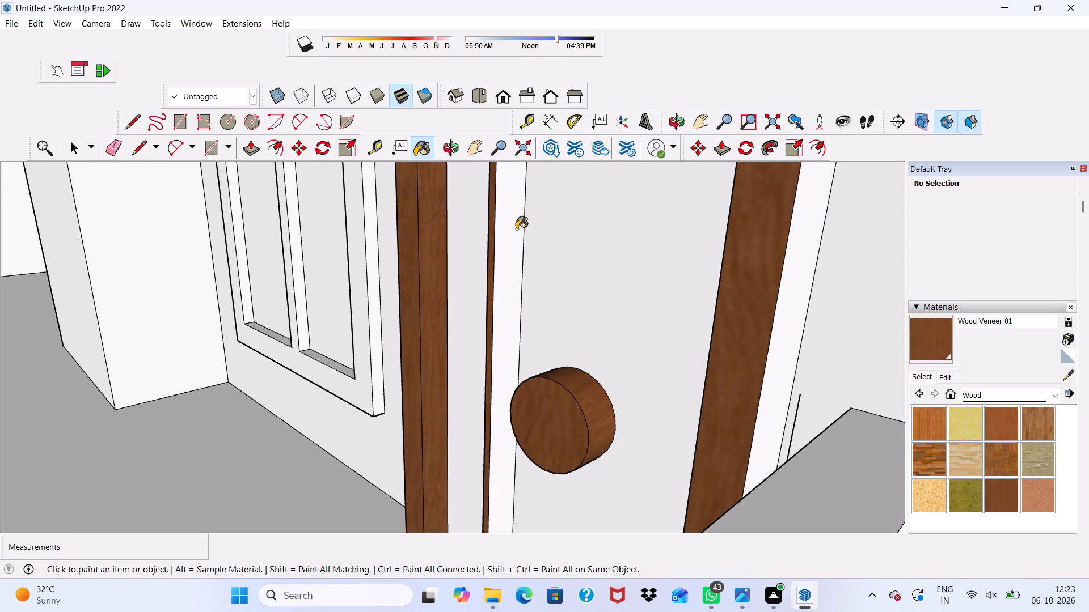
click(516, 228)
click(845, 278)
scroll(809, 192, down, 3)
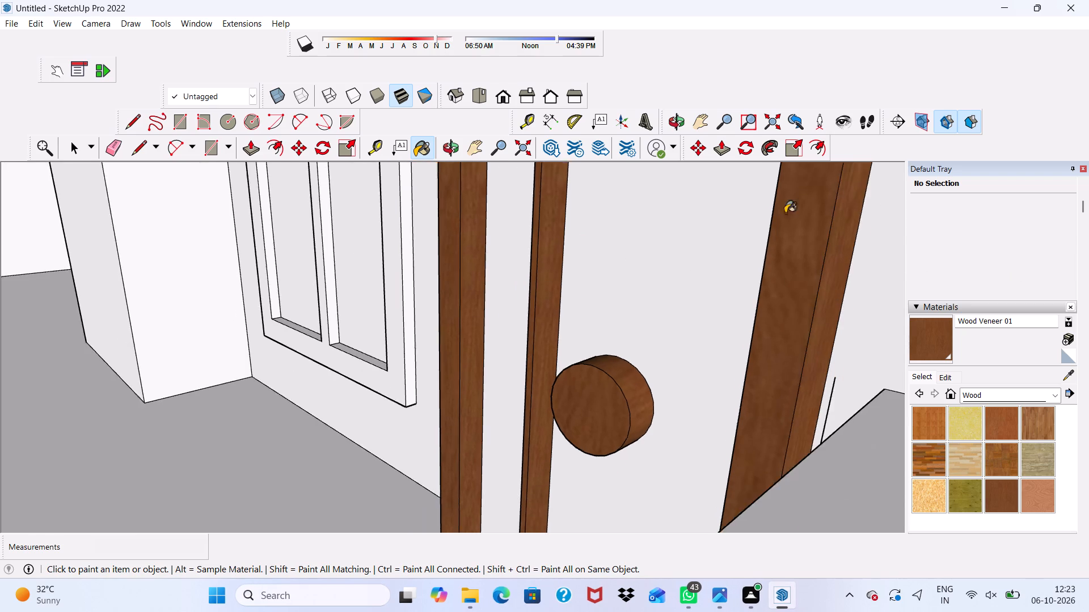
Paint the wide and narrow door leaves and the underside of the frame's head above each with Wood Veneer 01.
scroll(785, 213, down, 4)
middle_drag(651, 230, 770, 174)
scroll(701, 198, up, 1)
click(664, 222)
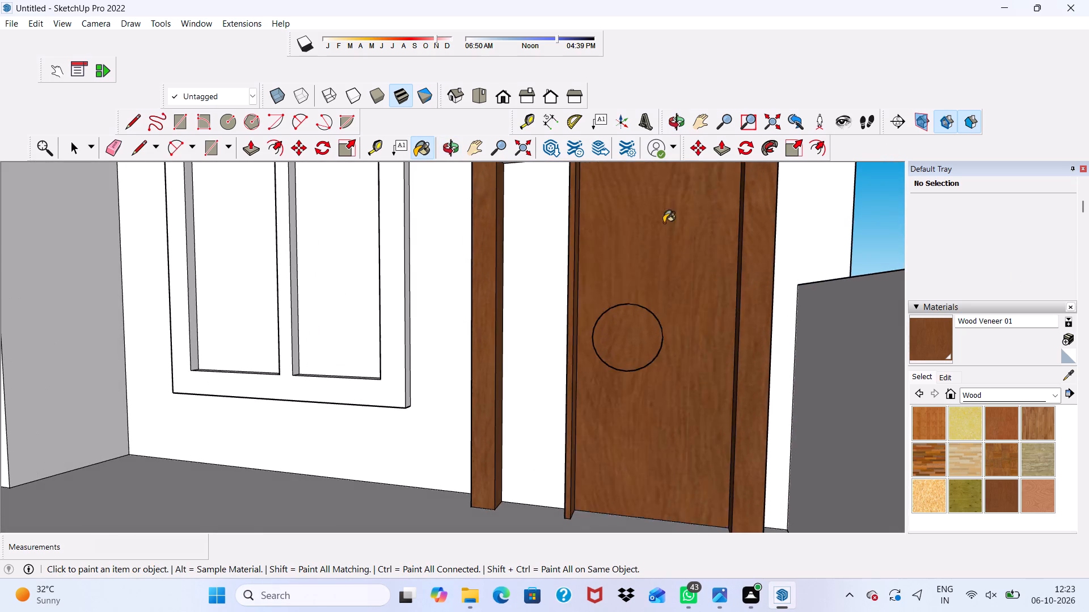
scroll(644, 226, down, 4)
scroll(629, 244, up, 1)
scroll(629, 245, down, 1)
scroll(605, 233, up, 12)
click(589, 219)
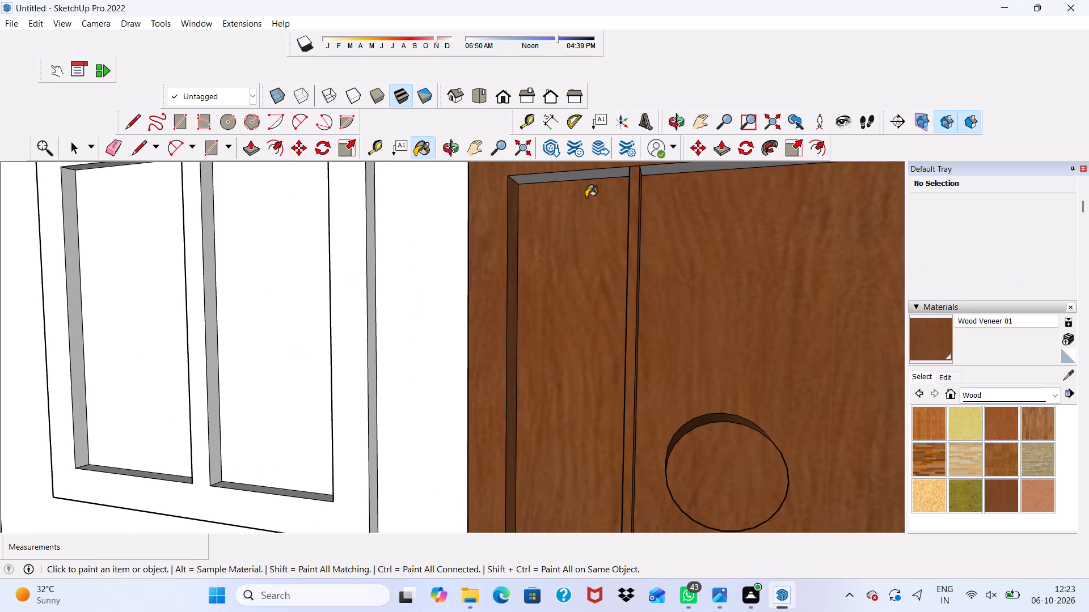
click(584, 175)
scroll(690, 180, up, 1)
click(697, 169)
Examine the newly painted disc door from several angles for faces still left unpainted.
scroll(642, 218, down, 1)
scroll(620, 224, up, 1)
scroll(591, 230, down, 3)
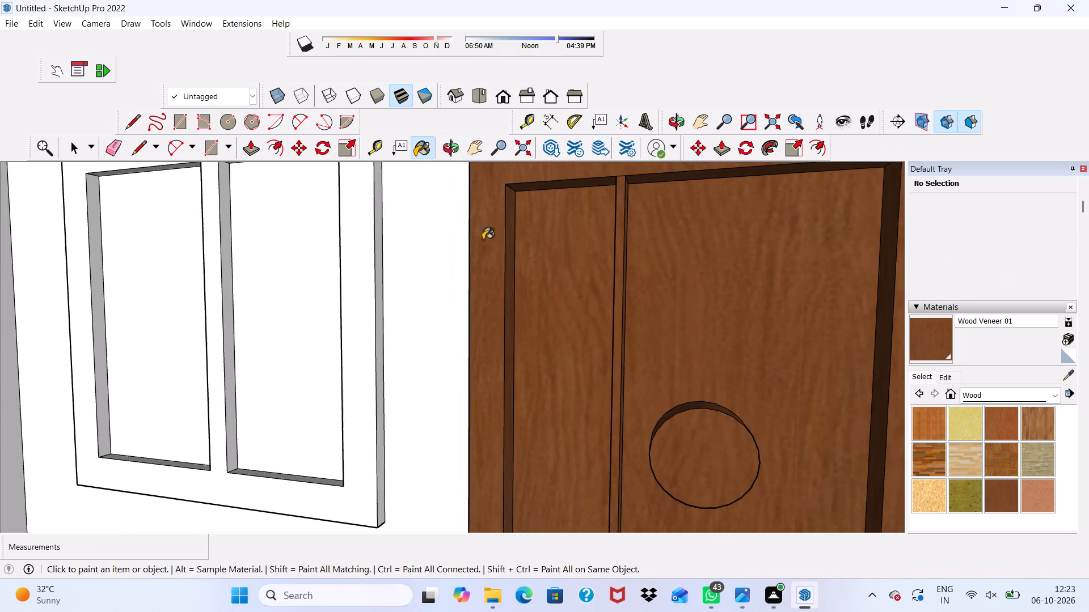
scroll(483, 240, down, 5)
middle_drag(693, 211, 489, 299)
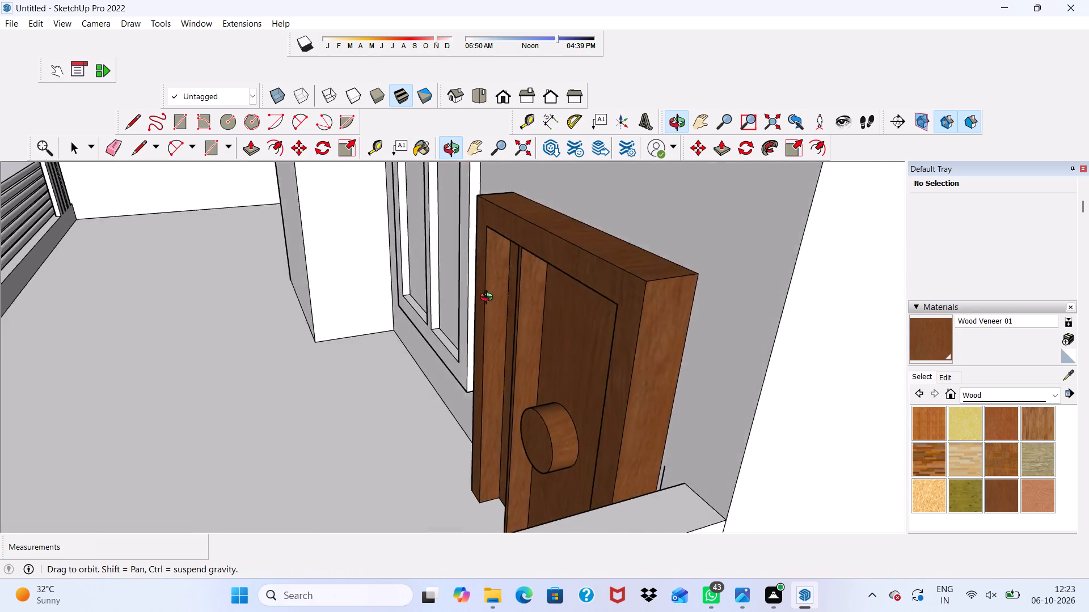
middle_drag(489, 299, 548, 210)
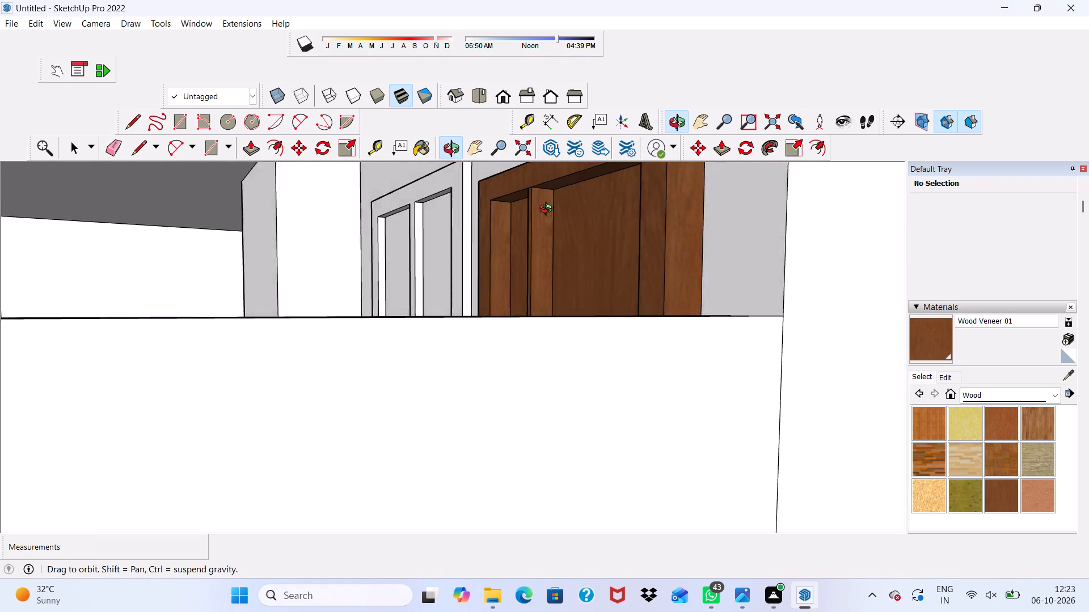
middle_drag(548, 210, 570, 218)
scroll(570, 218, up, 2)
scroll(565, 212, down, 3)
scroll(564, 214, up, 1)
scroll(565, 217, down, 3)
scroll(579, 215, up, 1)
scroll(582, 218, down, 7)
scroll(643, 220, up, 1)
key(space)
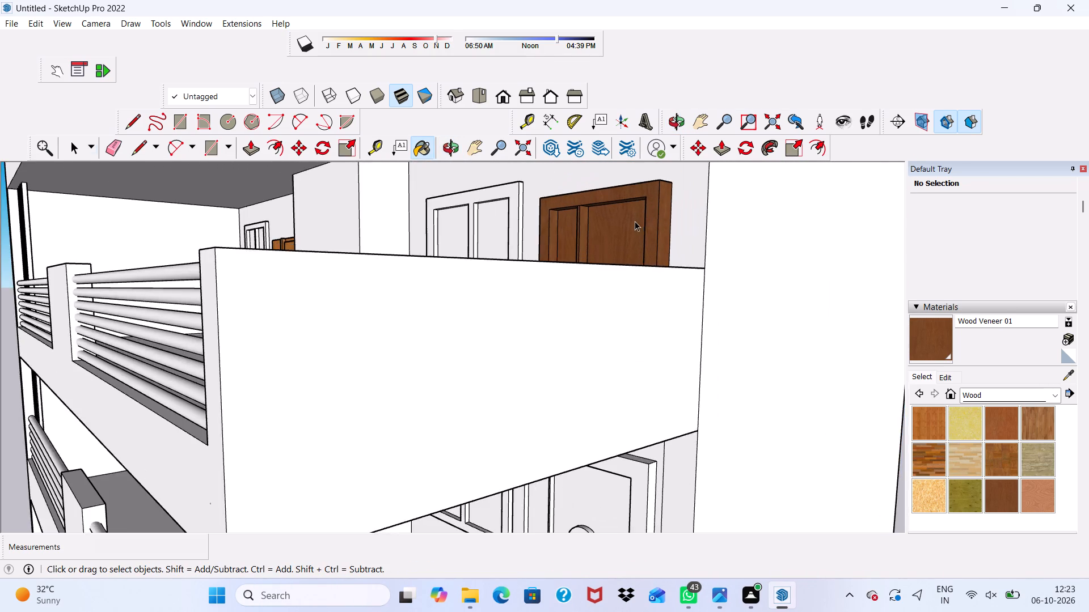
On the floor below, paint the disc door's wide and narrow leaves with Wood Veneer 01.
scroll(617, 233, down, 9)
middle_drag(402, 285, 619, 276)
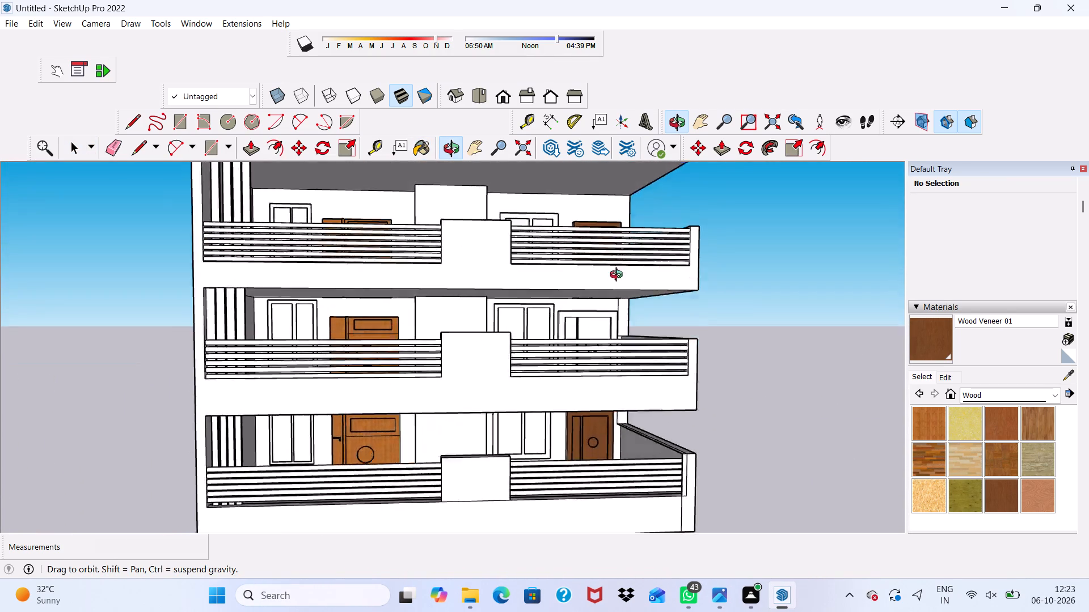
middle_drag(619, 276, 487, 314)
scroll(599, 308, up, 5)
middle_drag(568, 379, 640, 347)
scroll(641, 348, up, 5)
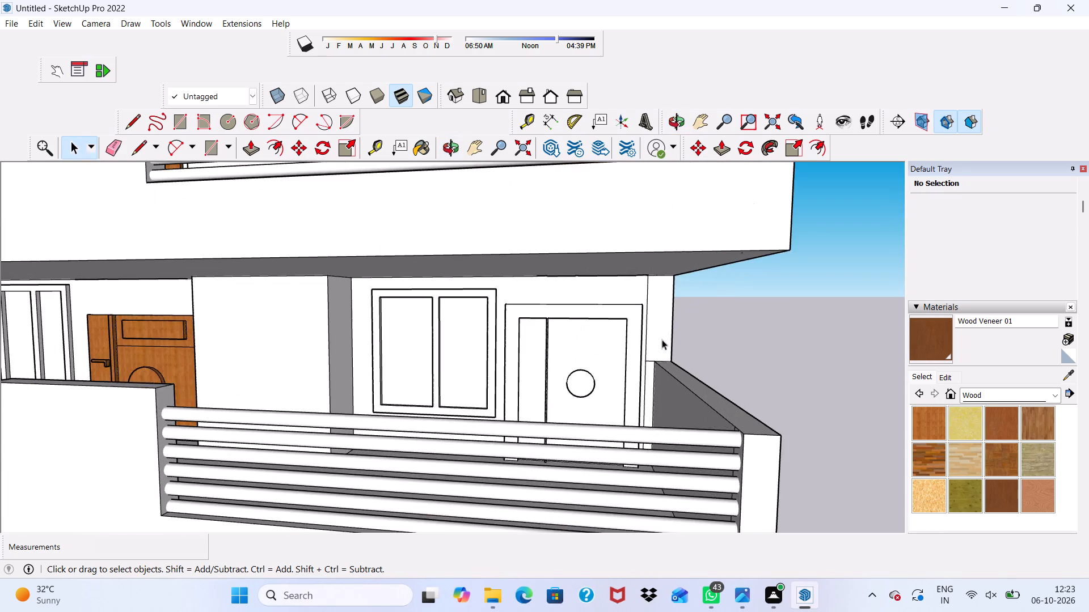
click(1006, 488)
scroll(948, 474, up, 4)
scroll(567, 354, up, 5)
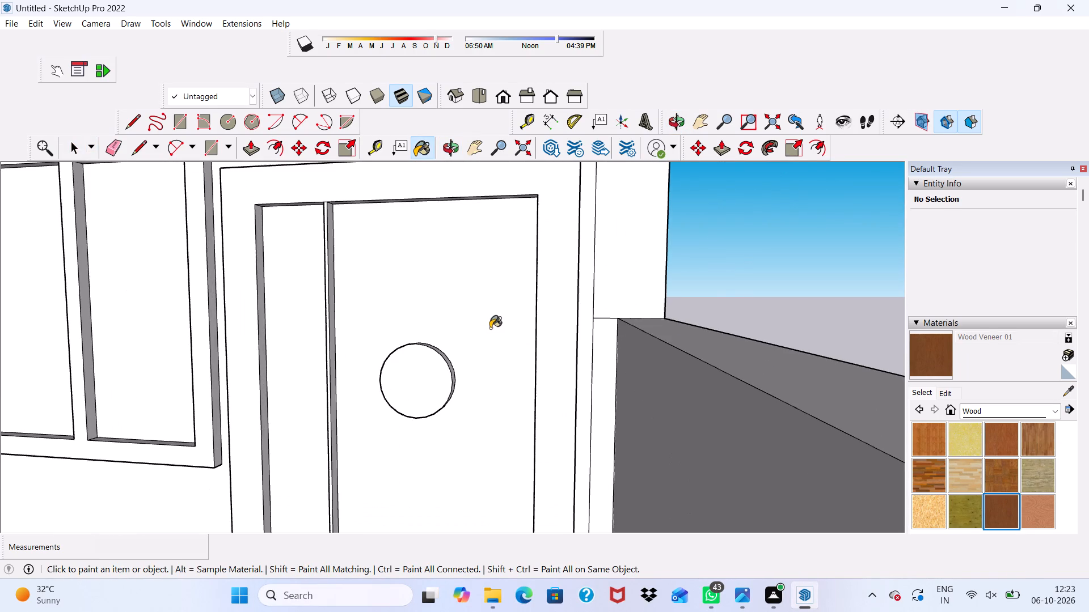
click(485, 318)
scroll(343, 307, up, 4)
click(296, 270)
Paint the front and both sides of this door's divider strip with Wood Veneer 01.
scroll(304, 271, up, 5)
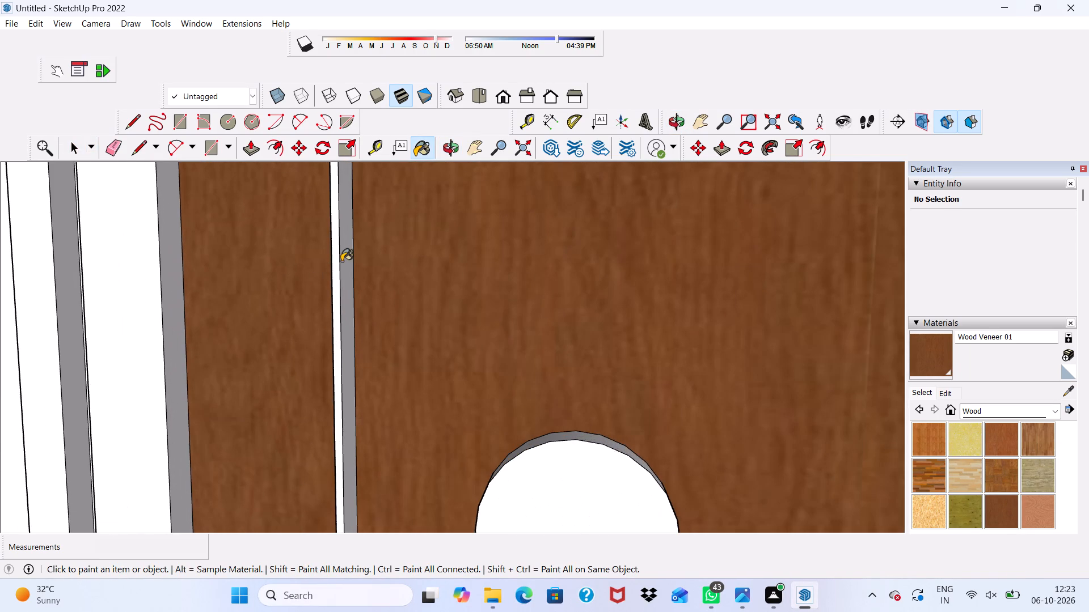
click(343, 261)
scroll(329, 269, up, 3)
click(342, 257)
middle_drag(343, 292, 558, 297)
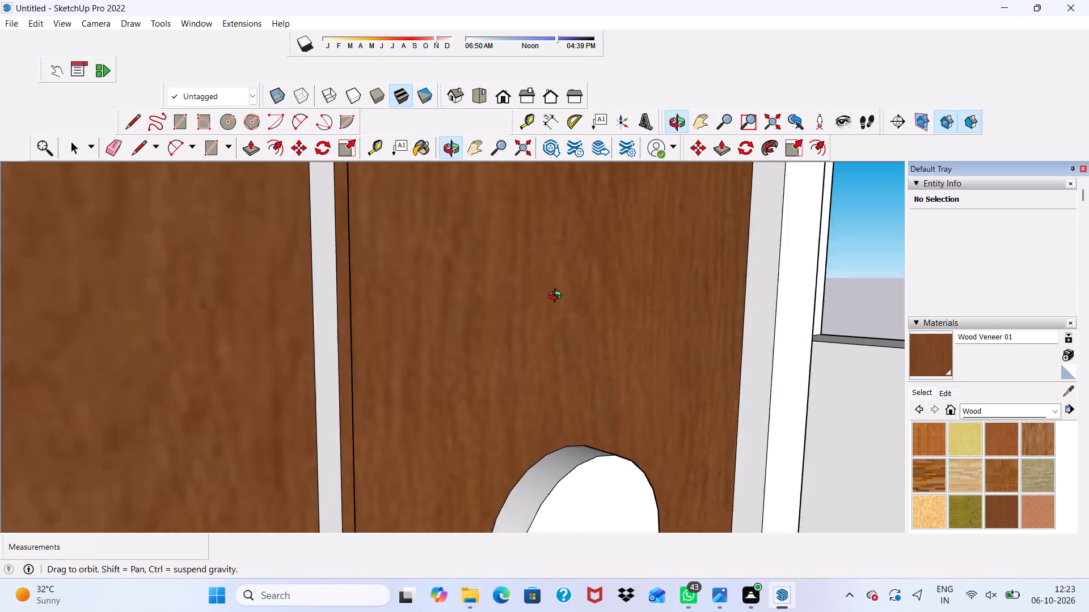
middle_drag(558, 297, 571, 300)
click(332, 333)
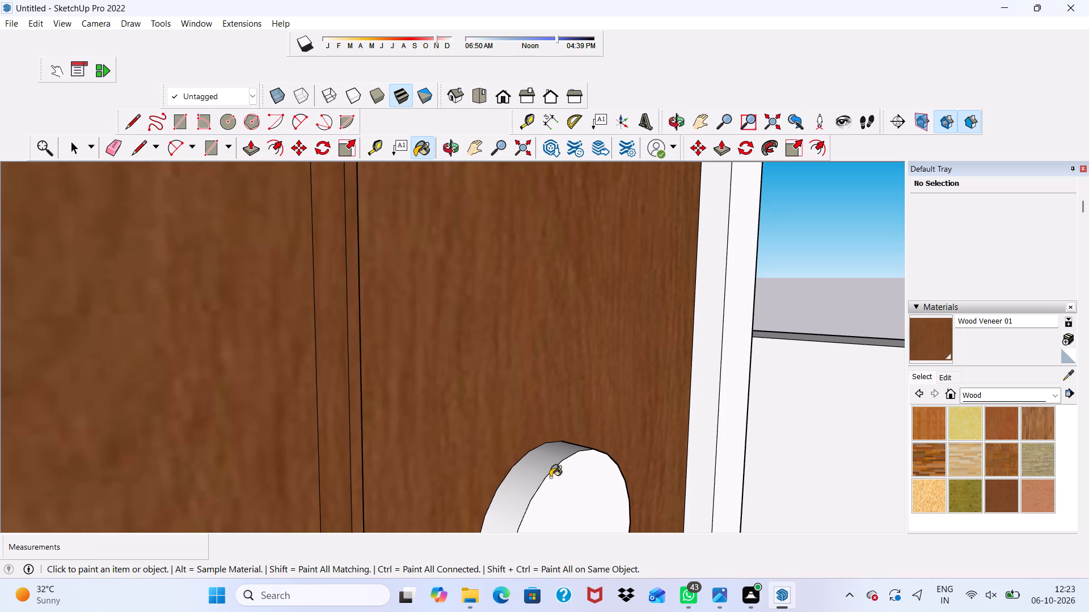
Paint the front face and rim of this door's round disc with Wood Veneer 01.
click(554, 480)
click(528, 465)
Paint one inner side, the front and the top of this door's frame with Wood Veneer 01.
click(710, 372)
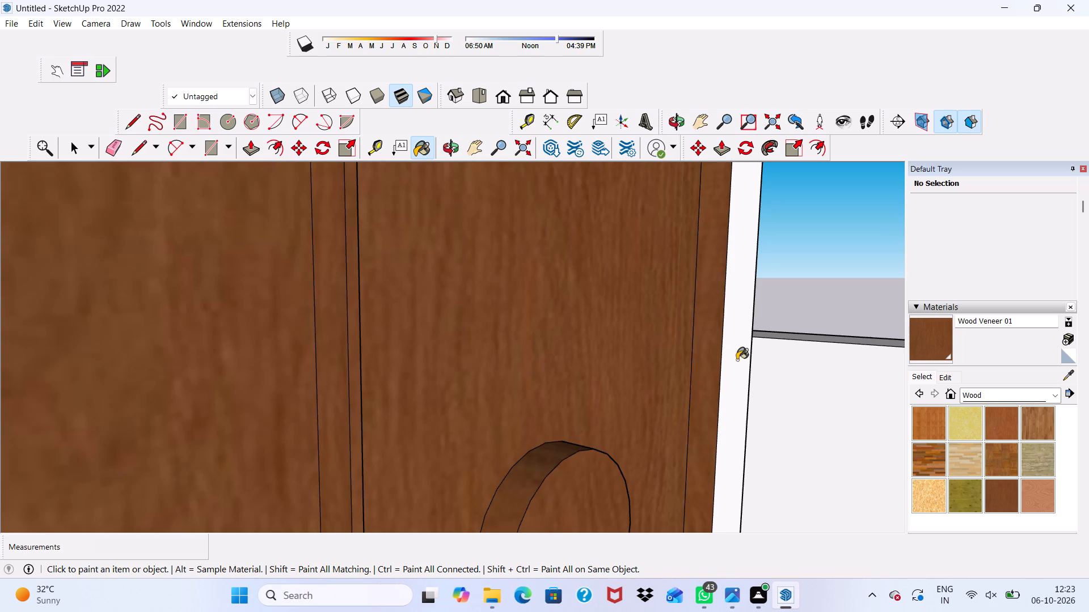
click(737, 360)
scroll(685, 376, down, 4)
scroll(638, 394, up, 2)
scroll(638, 395, down, 6)
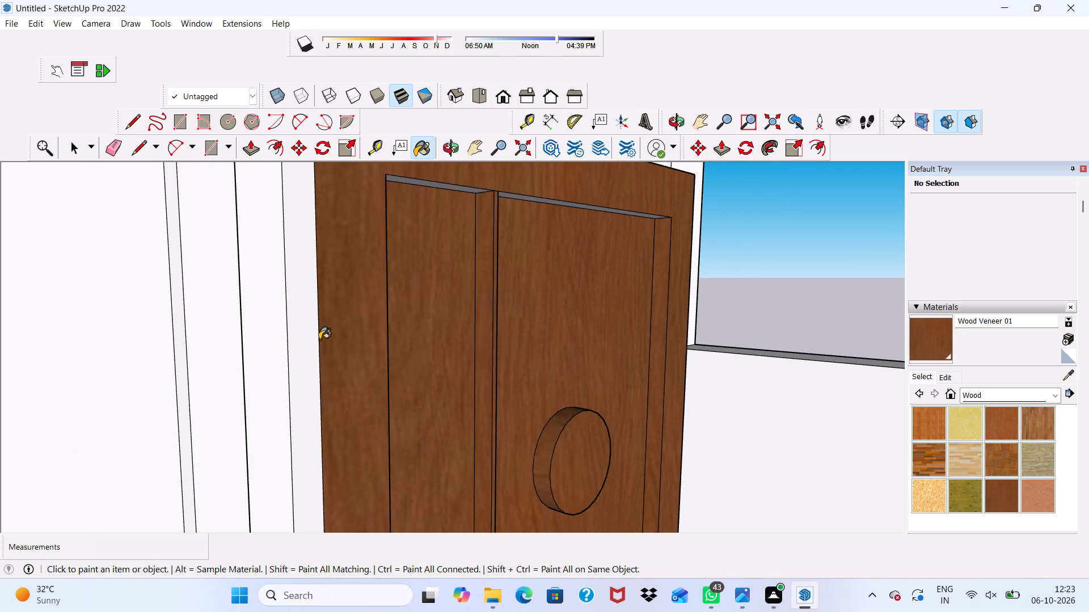
click(319, 339)
scroll(332, 331, down, 10)
middle_drag(356, 329, 297, 349)
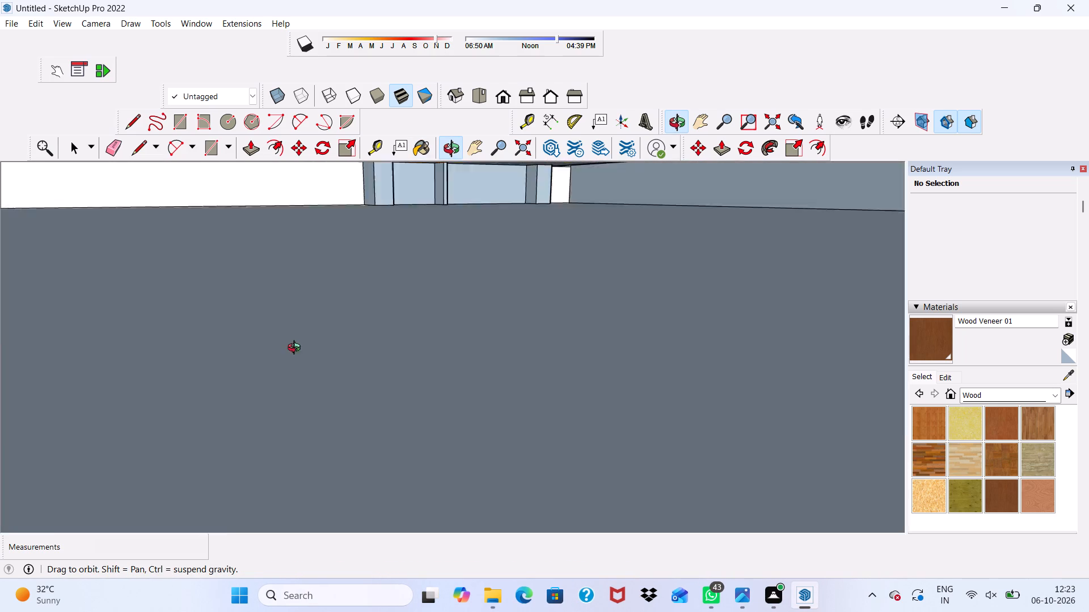
middle_drag(297, 349, 297, 345)
scroll(408, 231, up, 11)
click(343, 326)
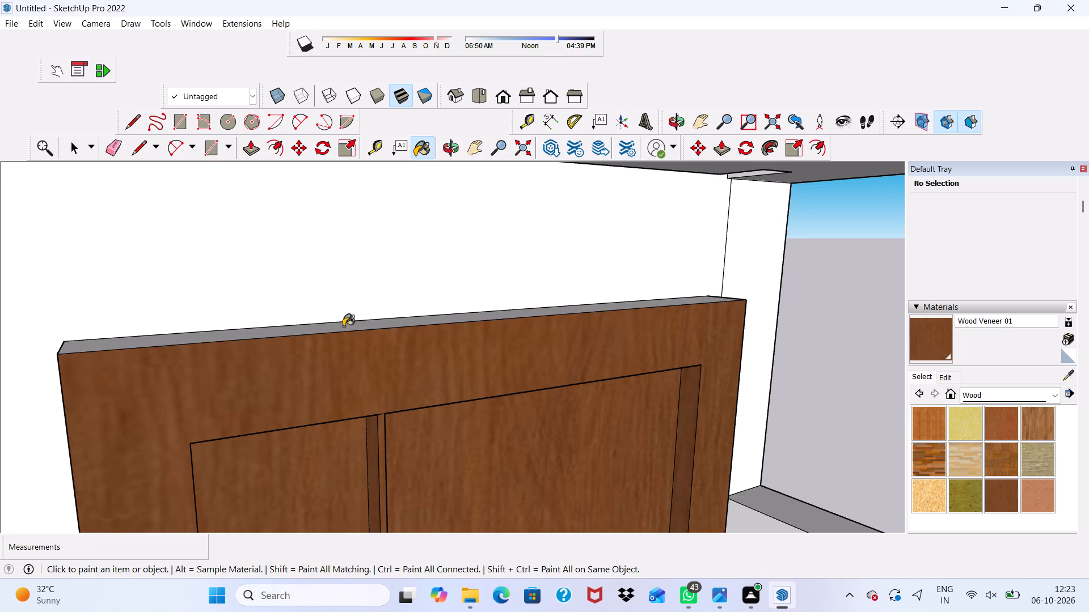
Paint the outer side of this disc door's frame with Wood Veneer 01.
scroll(336, 326, down, 3)
middle_drag(356, 316, 254, 323)
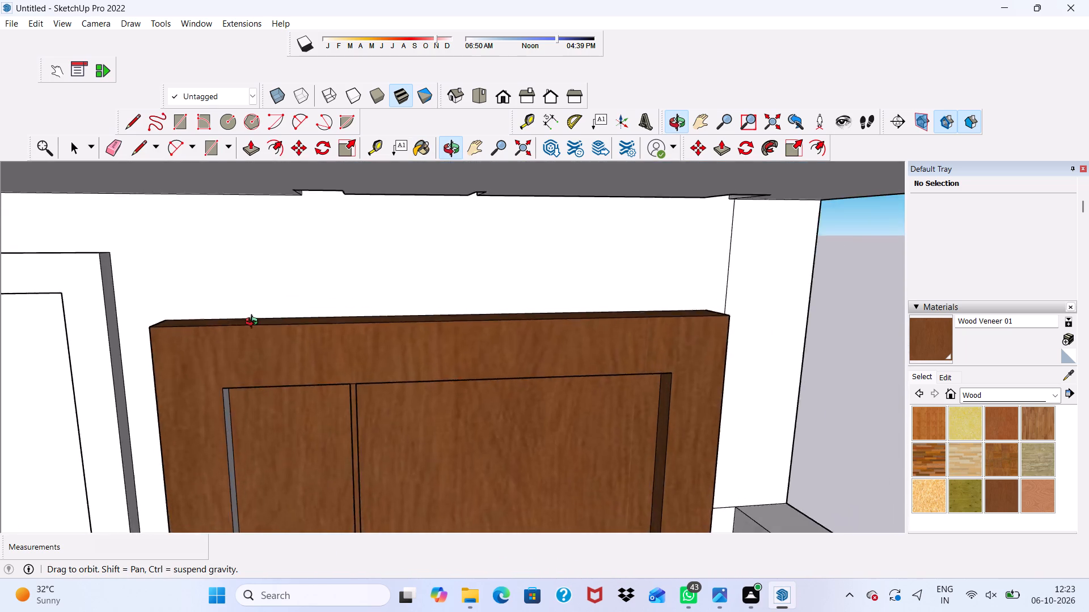
middle_drag(254, 323, 233, 338)
middle_drag(231, 347, 222, 360)
scroll(223, 420, up, 4)
scroll(255, 390, down, 4)
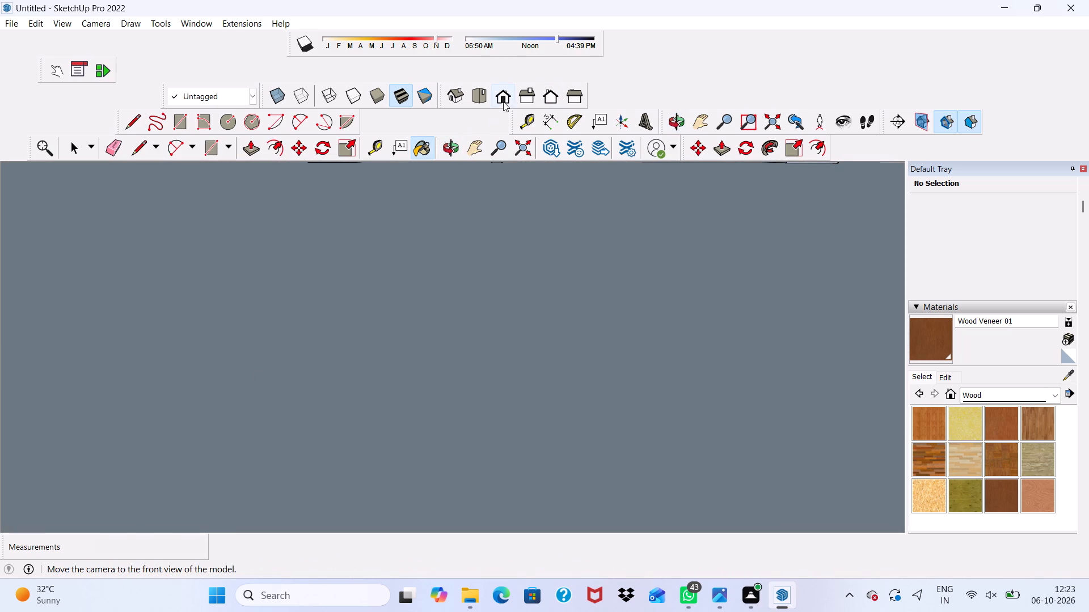
click(506, 99)
scroll(450, 176, down, 6)
scroll(394, 313, up, 1)
scroll(383, 325, down, 8)
scroll(383, 282, up, 3)
scroll(382, 282, down, 10)
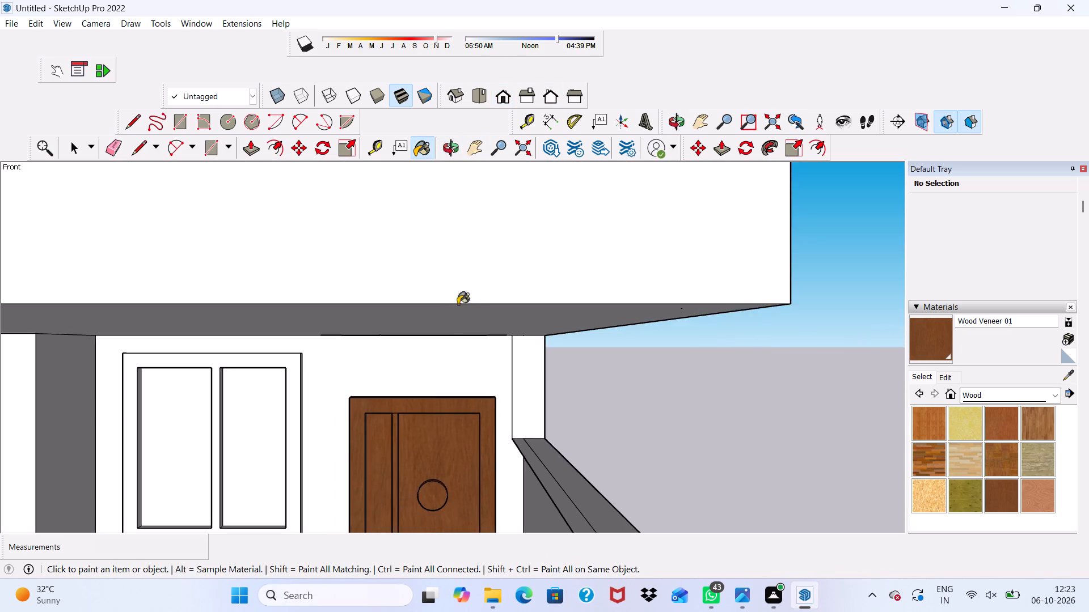
scroll(458, 304, down, 5)
scroll(415, 425, up, 4)
middle_drag(427, 420, 256, 420)
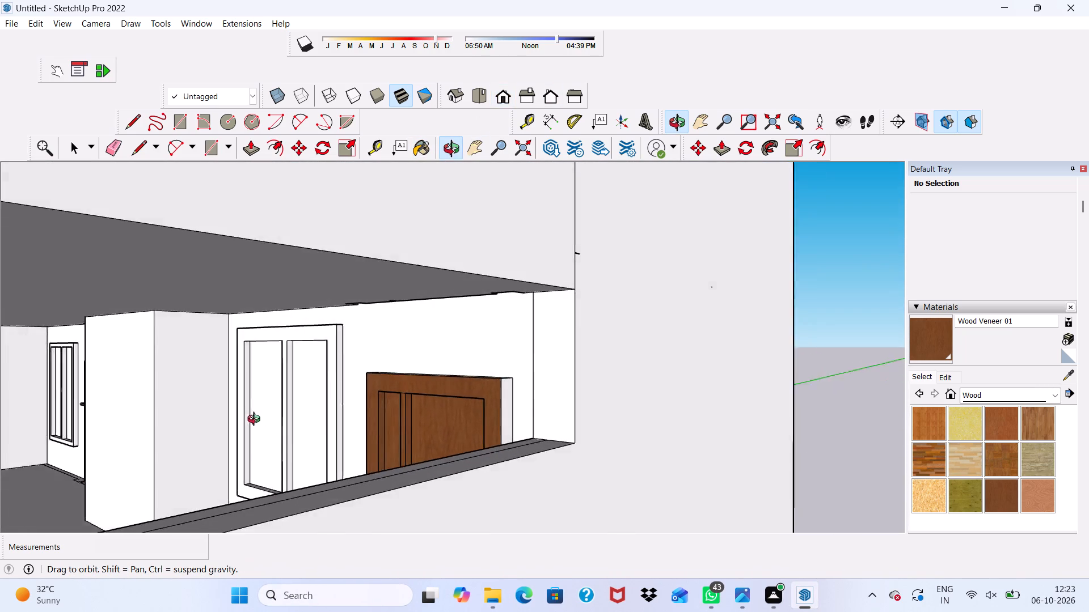
middle_drag(256, 420, 252, 422)
scroll(471, 402, up, 5)
click(528, 390)
On the floor above, paint the disc door frame's outer side and its unpainted inner side with Wood Veneer 01.
scroll(411, 367, down, 9)
scroll(324, 351, up, 1)
scroll(324, 351, down, 2)
scroll(310, 340, up, 1)
scroll(310, 340, down, 4)
middle_drag(316, 356, 281, 443)
middle_click(281, 443)
scroll(360, 233, up, 6)
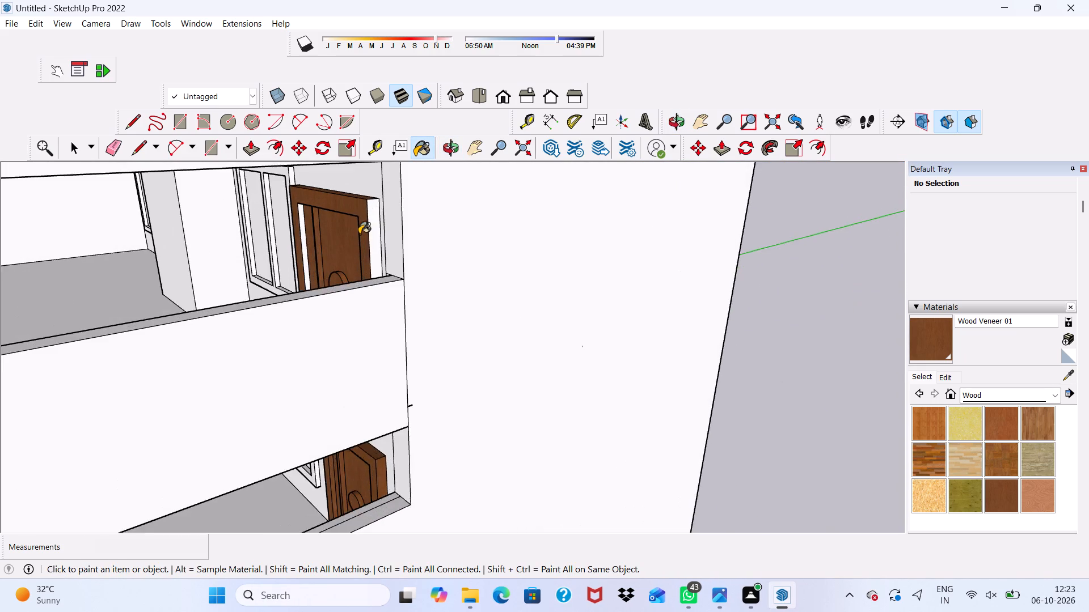
scroll(359, 234, up, 4)
click(385, 212)
scroll(324, 248, up, 4)
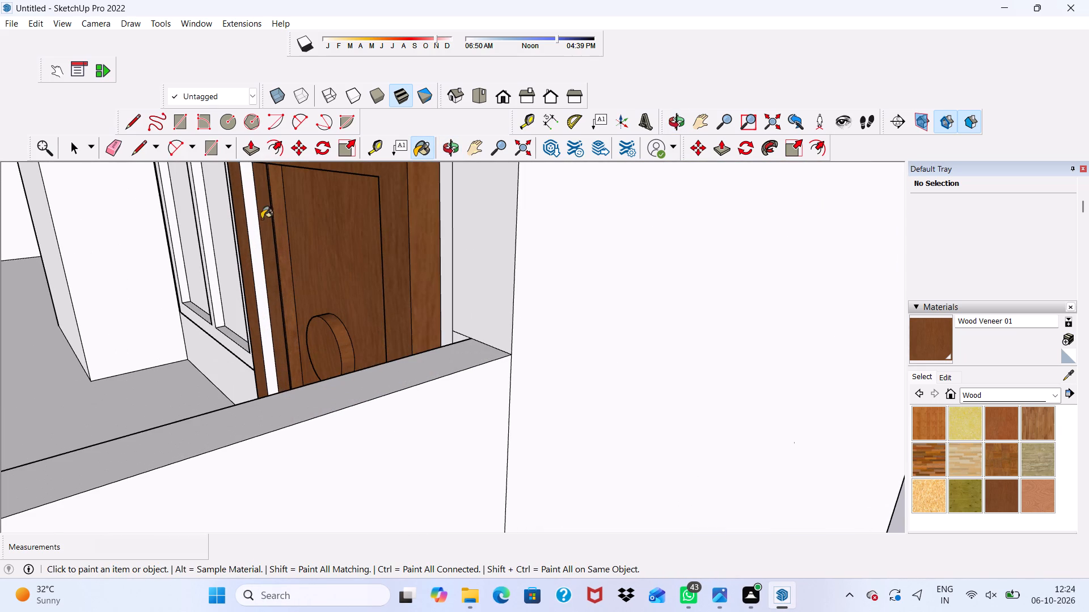
click(249, 226)
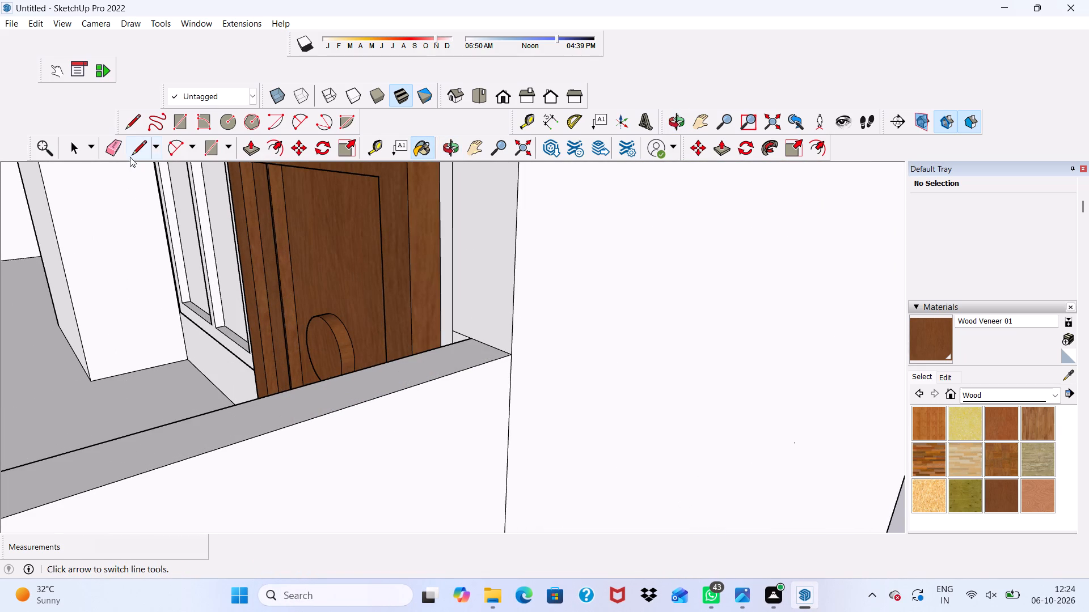
Erase the stray vertical line and leftover edges on the wall beside this door's frame.
click(114, 148)
click(448, 261)
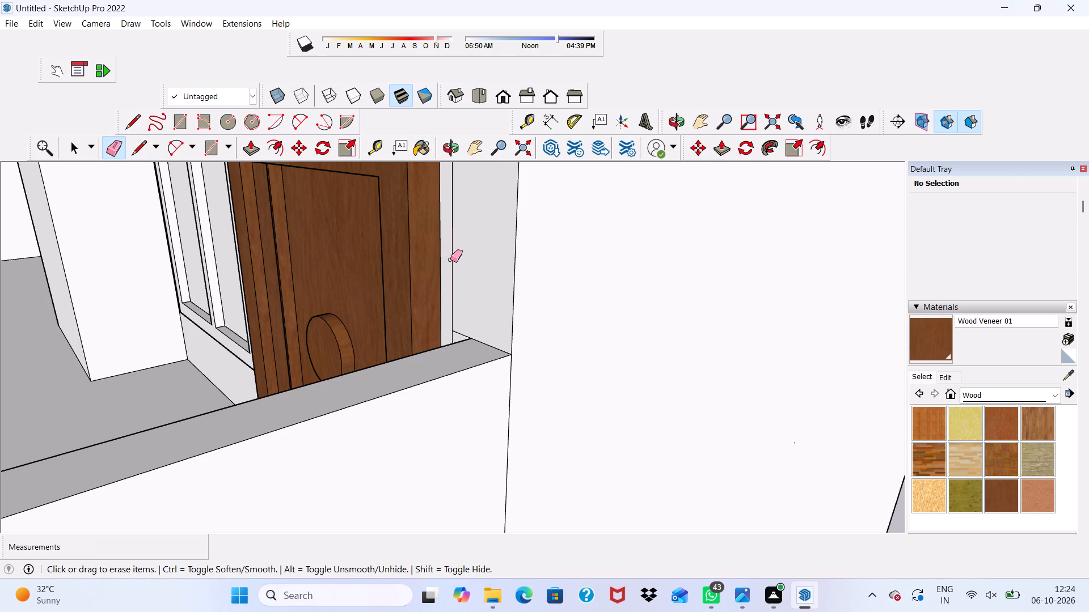
drag(450, 259, 454, 273)
click(452, 330)
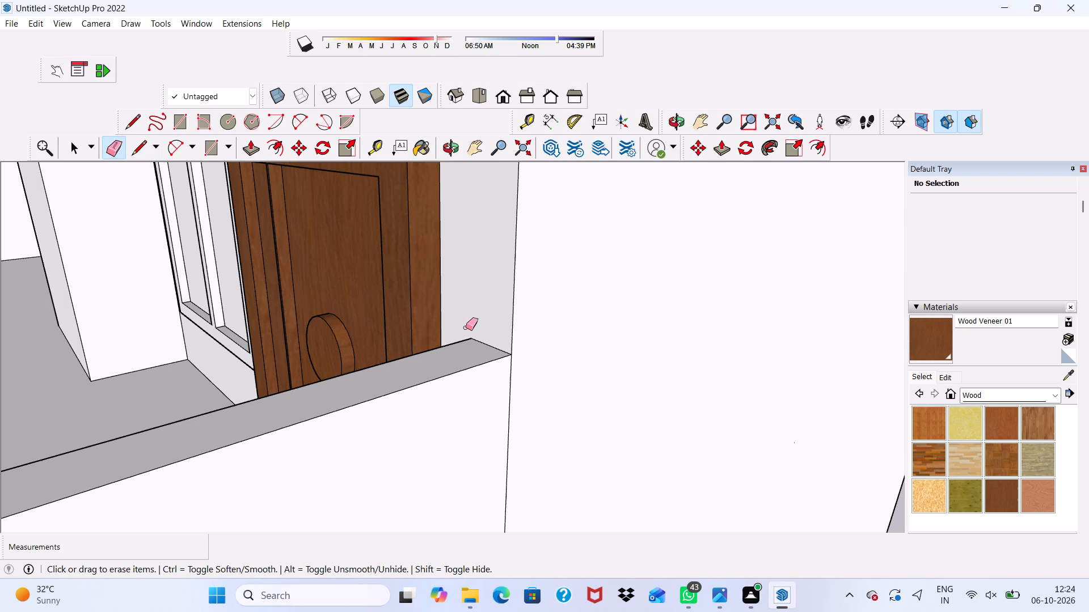
scroll(465, 328, down, 5)
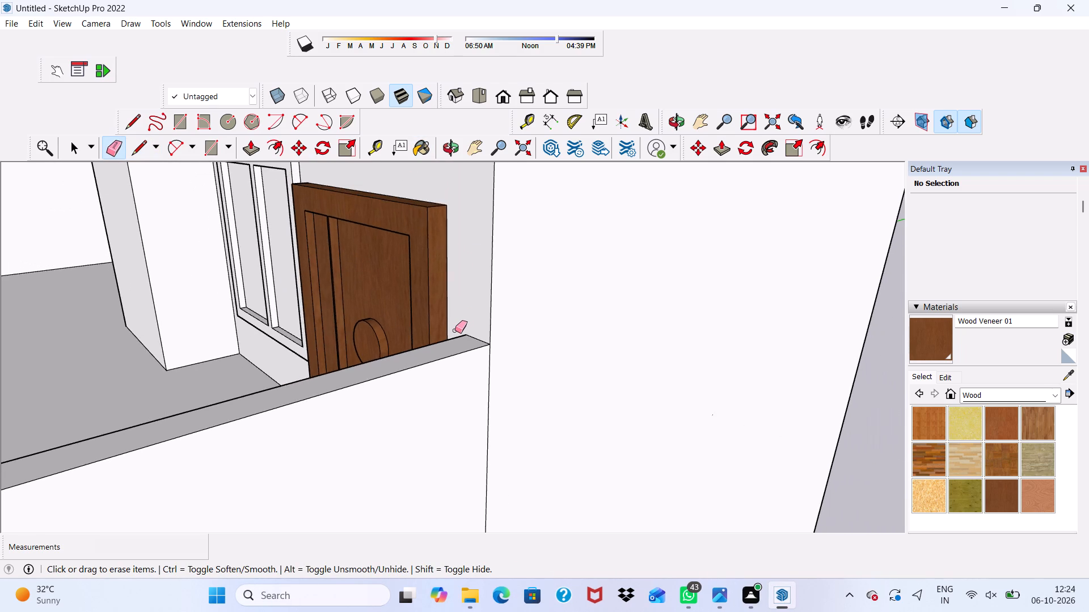
middle_drag(467, 337, 624, 283)
key(space)
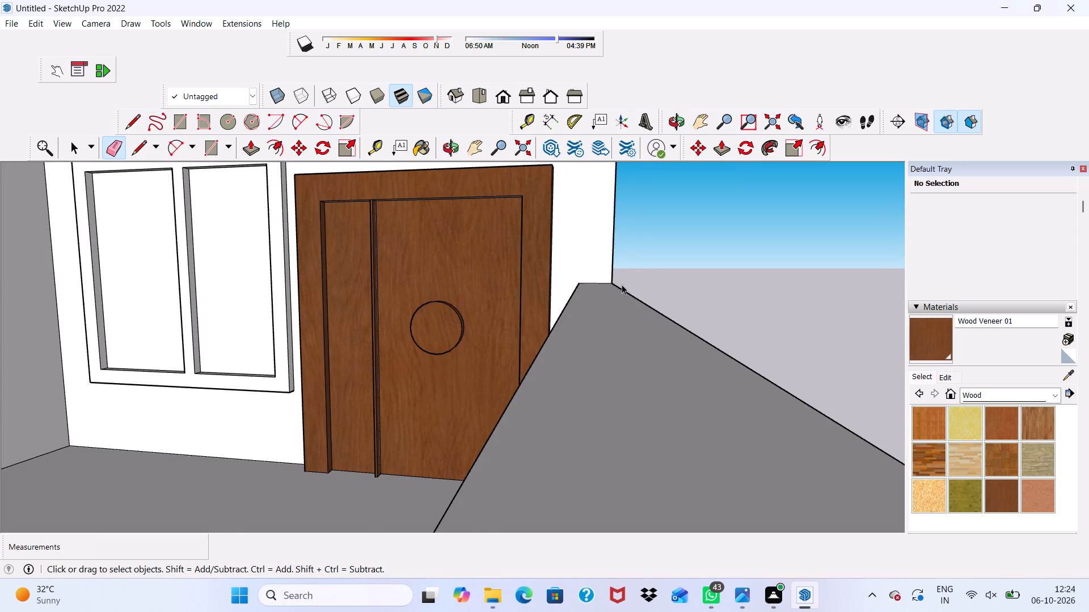
Paint the front face of the two-pane window frame beside a disc door with Wood Floor Parquet.
scroll(618, 286, down, 1)
scroll(616, 287, up, 1)
scroll(616, 287, down, 2)
scroll(616, 287, up, 1)
scroll(486, 275, down, 6)
scroll(478, 310, up, 1)
middle_drag(435, 307, 453, 251)
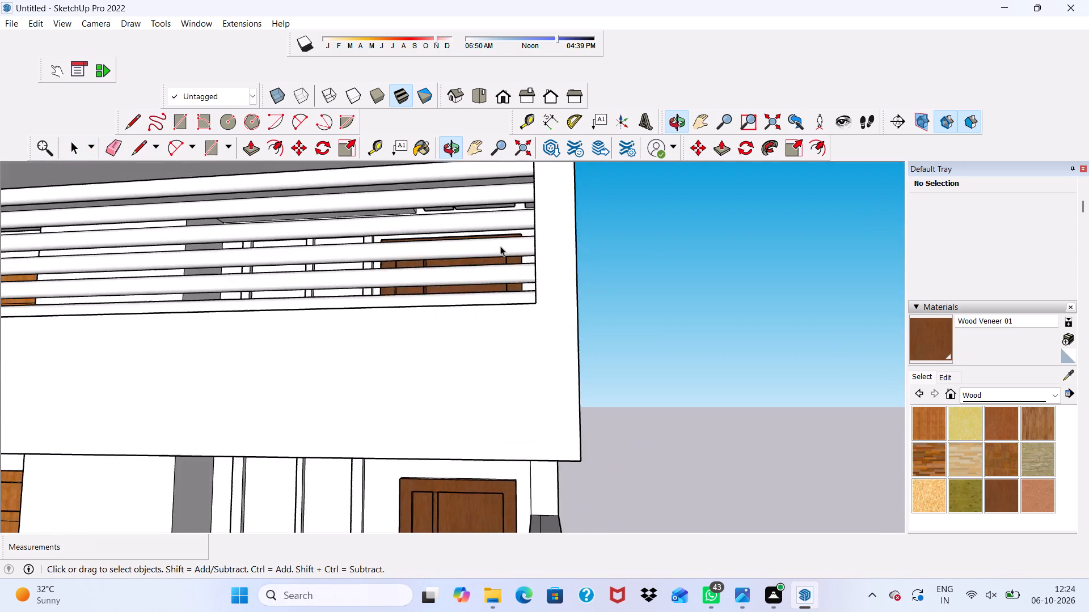
scroll(498, 263, down, 10)
middle_drag(442, 392, 372, 462)
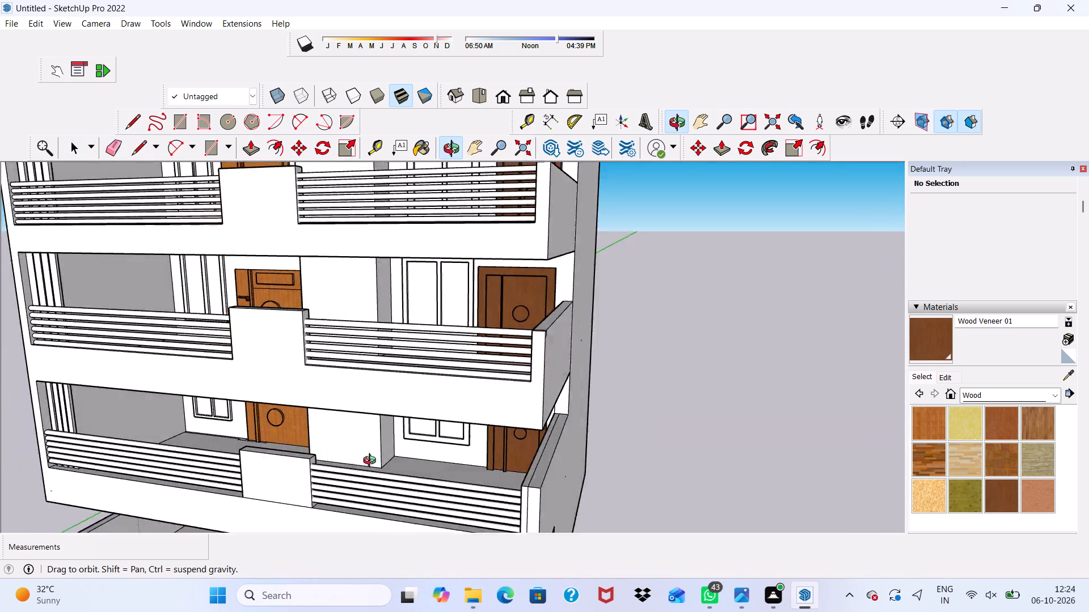
middle_drag(372, 462, 388, 406)
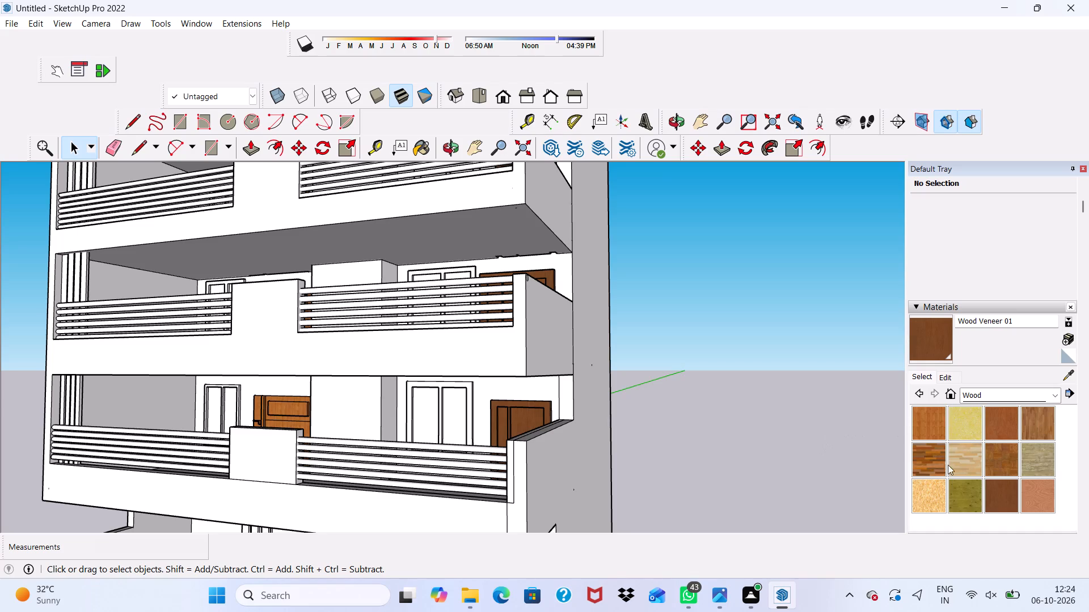
click(1008, 446)
scroll(847, 443, up, 4)
scroll(492, 291, up, 3)
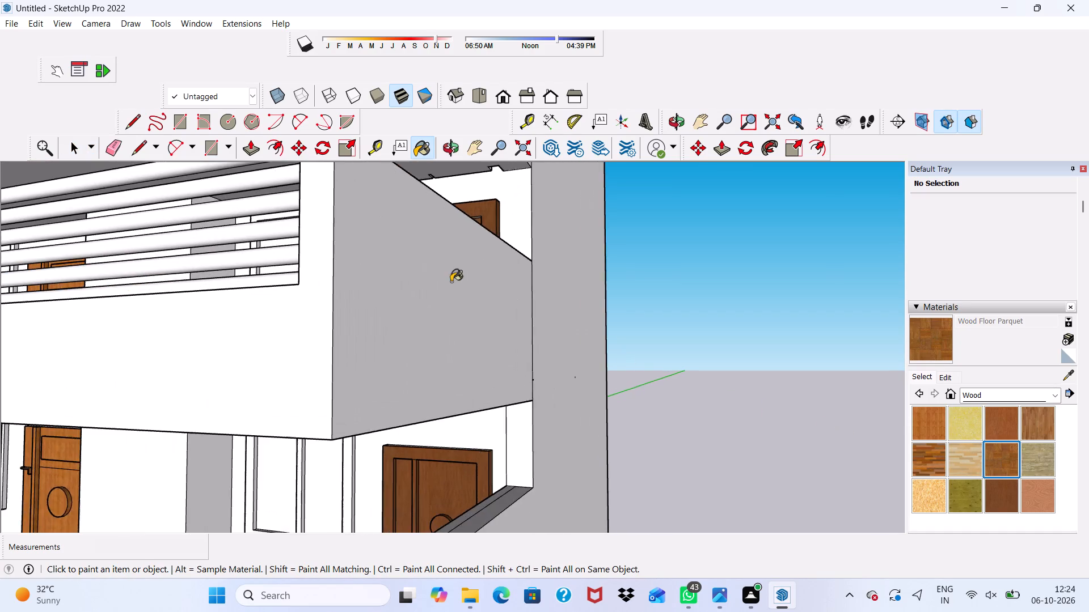
scroll(451, 282, up, 4)
scroll(314, 263, down, 4)
middle_drag(314, 263, 430, 427)
scroll(108, 300, down, 11)
scroll(517, 369, up, 1)
scroll(504, 388, down, 2)
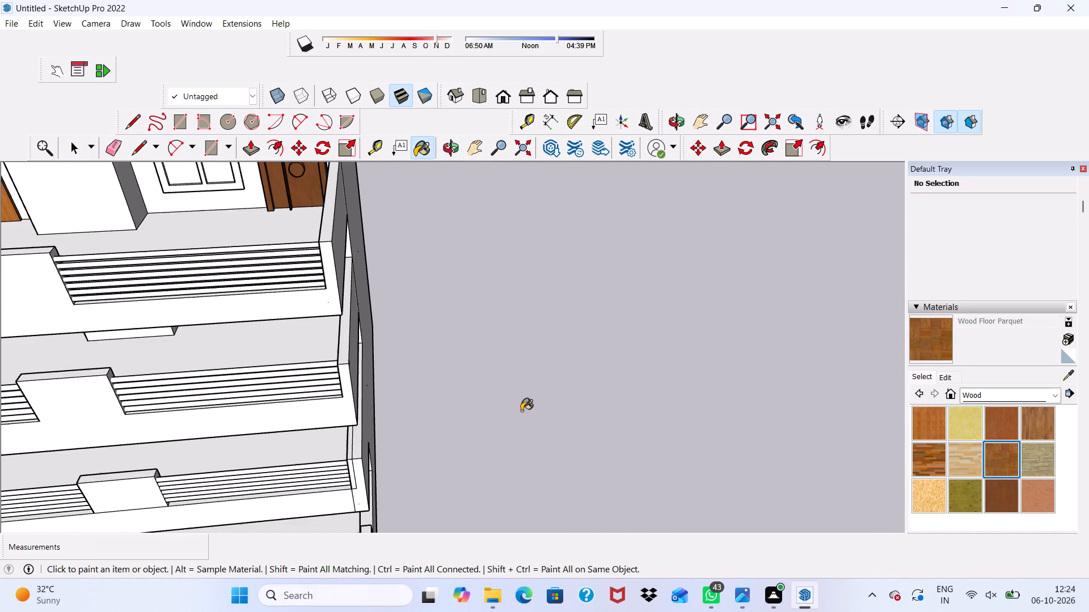
scroll(521, 411, down, 1)
scroll(450, 420, up, 1)
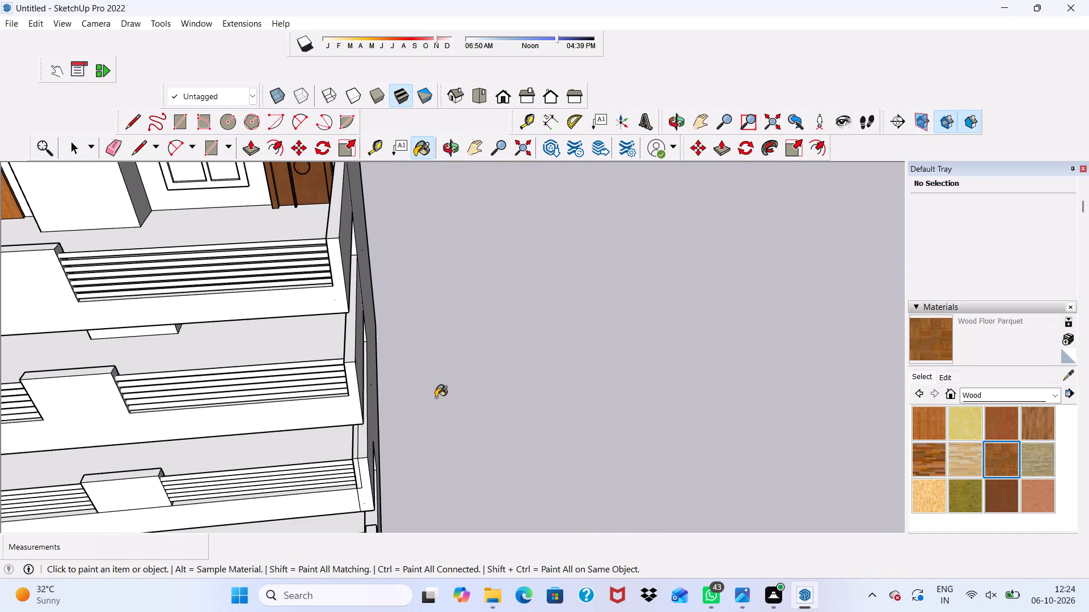
scroll(251, 278, down, 5)
scroll(199, 421, up, 1)
scroll(209, 427, down, 3)
scroll(181, 274, up, 5)
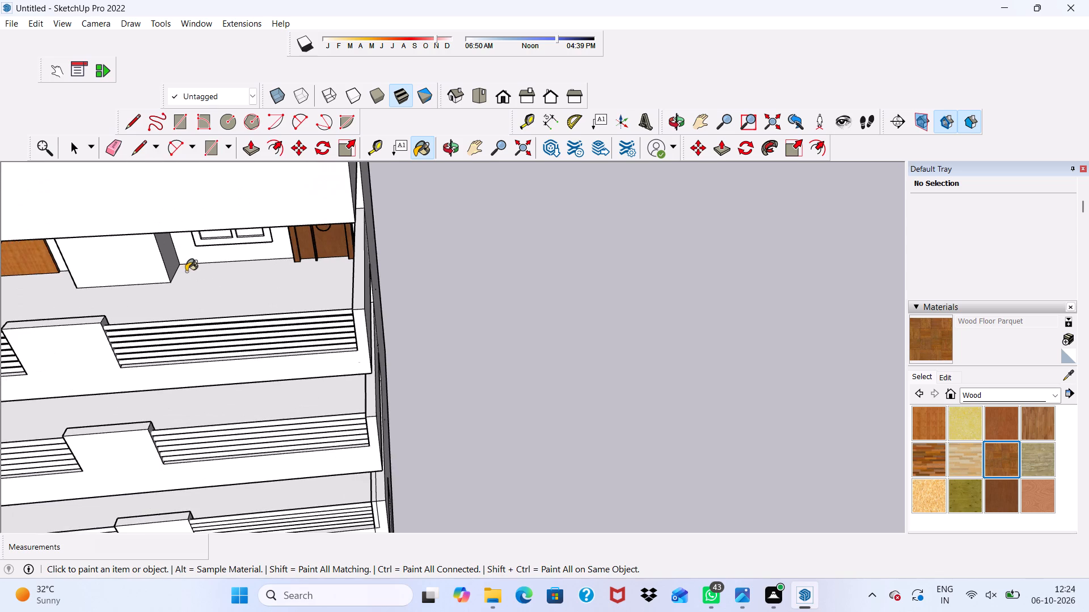
middle_drag(188, 271, 244, 199)
scroll(239, 199, up, 4)
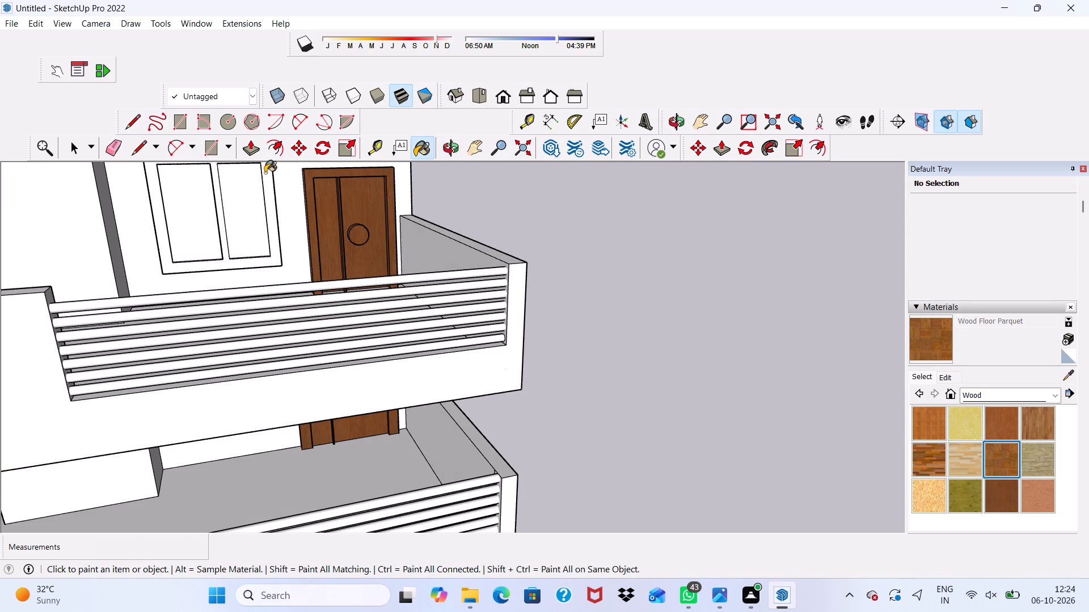
scroll(243, 261, up, 4)
click(243, 266)
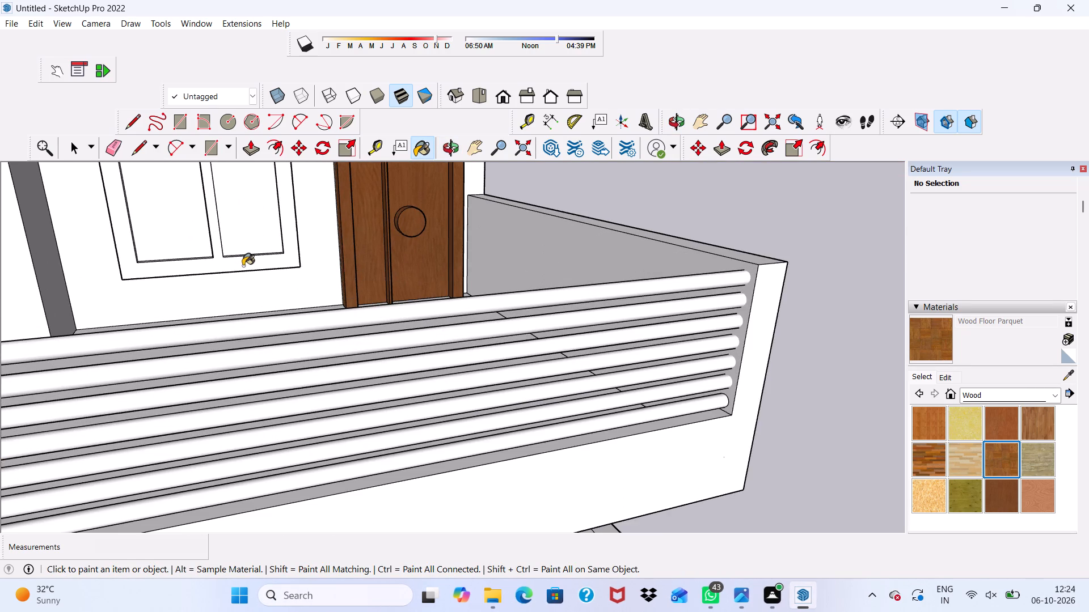
Paint the bottom inner faces of both openings in this window frame with Wood Floor Parquet.
scroll(222, 266, up, 4)
middle_drag(230, 257, 198, 282)
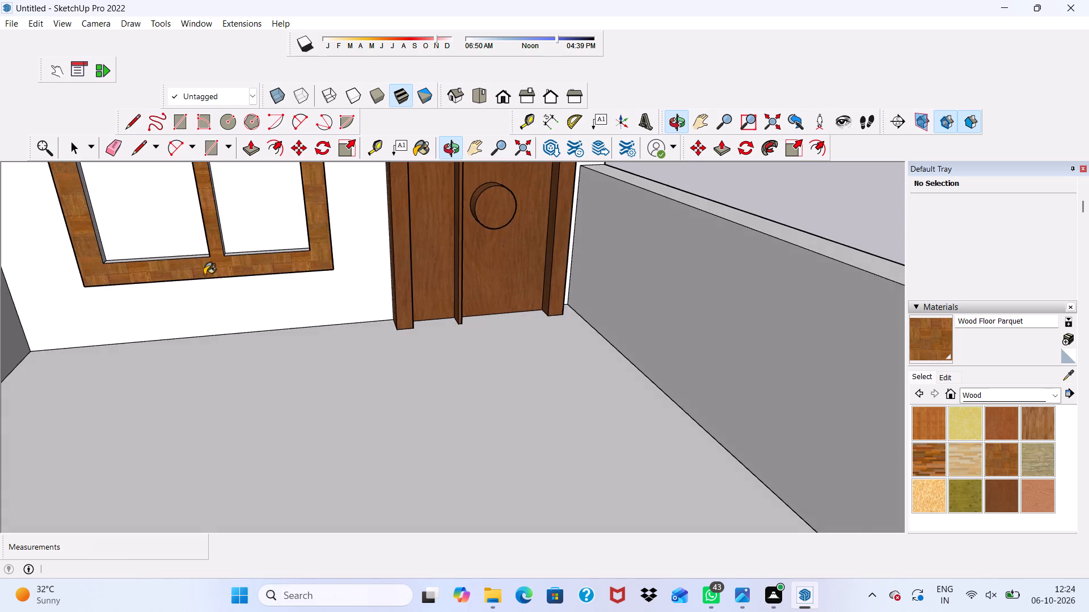
scroll(194, 234, up, 14)
click(214, 290)
scroll(283, 295, up, 4)
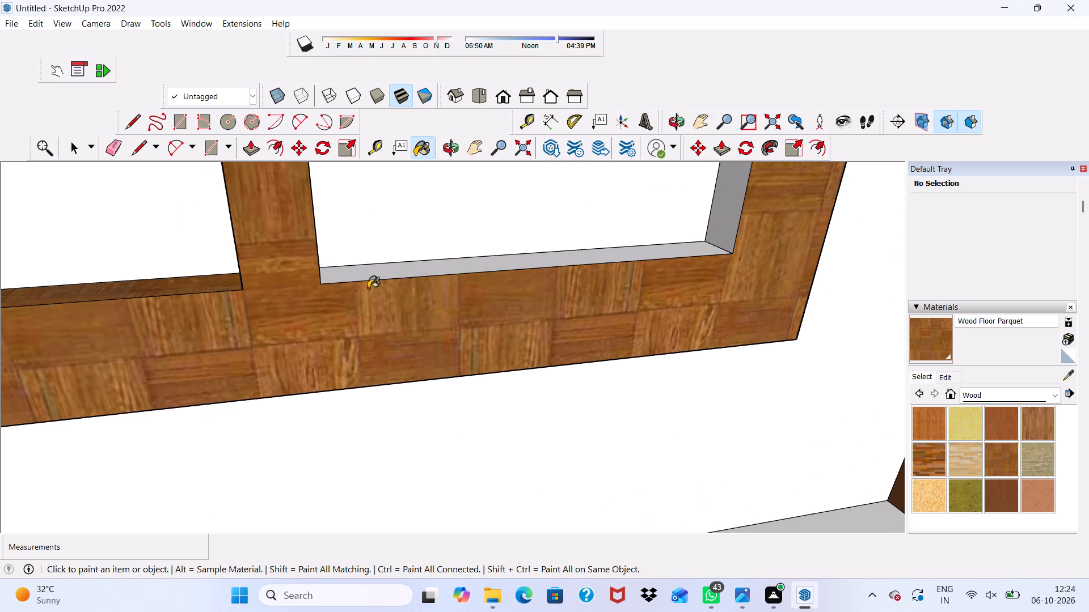
click(382, 279)
click(385, 274)
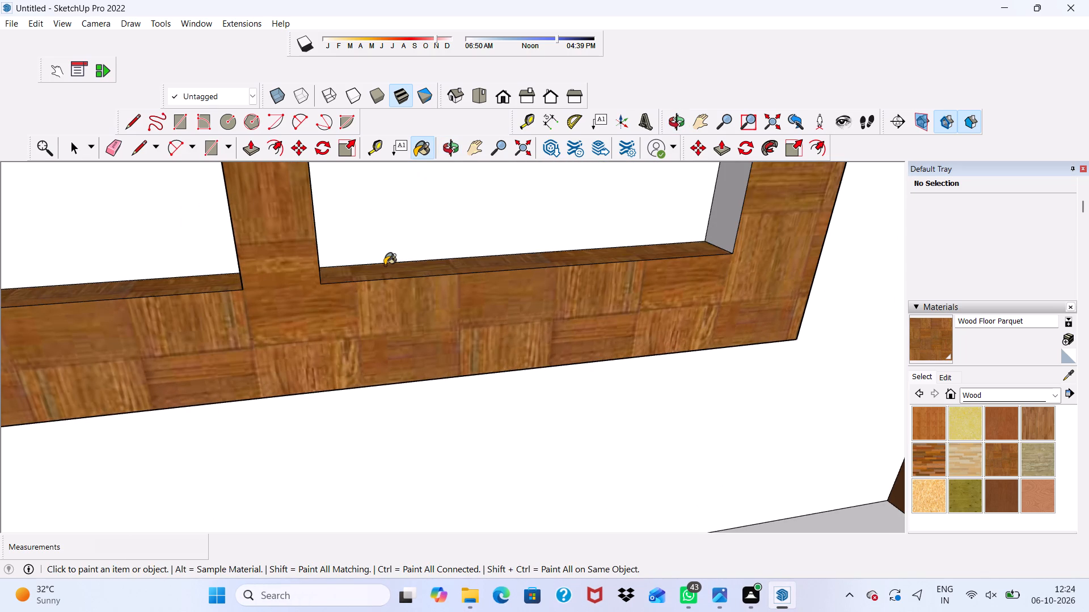
Paint both inner side faces of the window opening nearest the door with Wood Floor Parquet.
scroll(385, 265, down, 4)
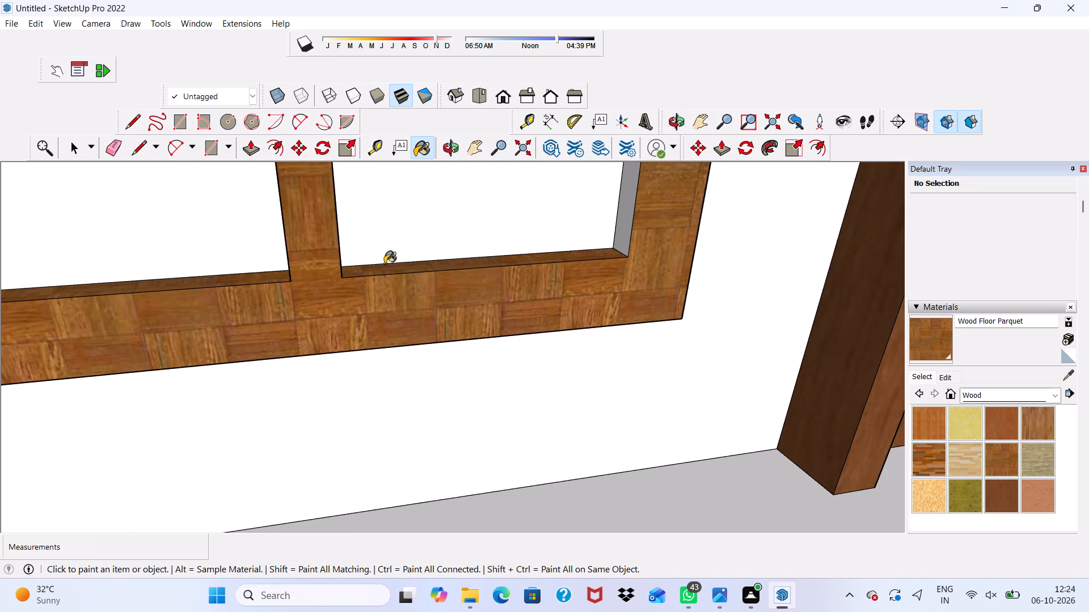
scroll(406, 229, down, 2)
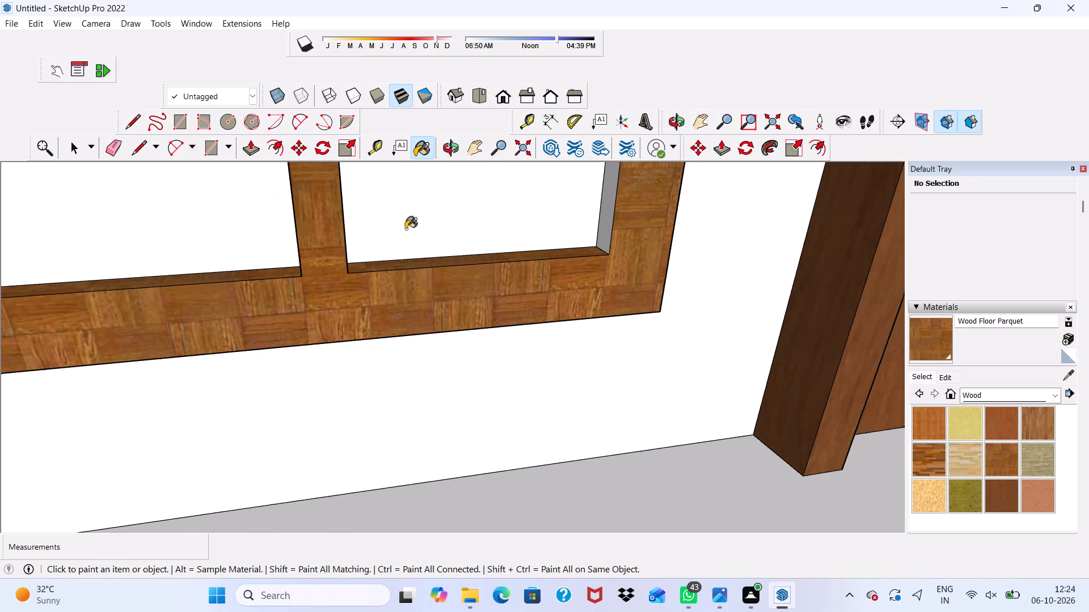
scroll(406, 229, down, 2)
scroll(465, 223, up, 9)
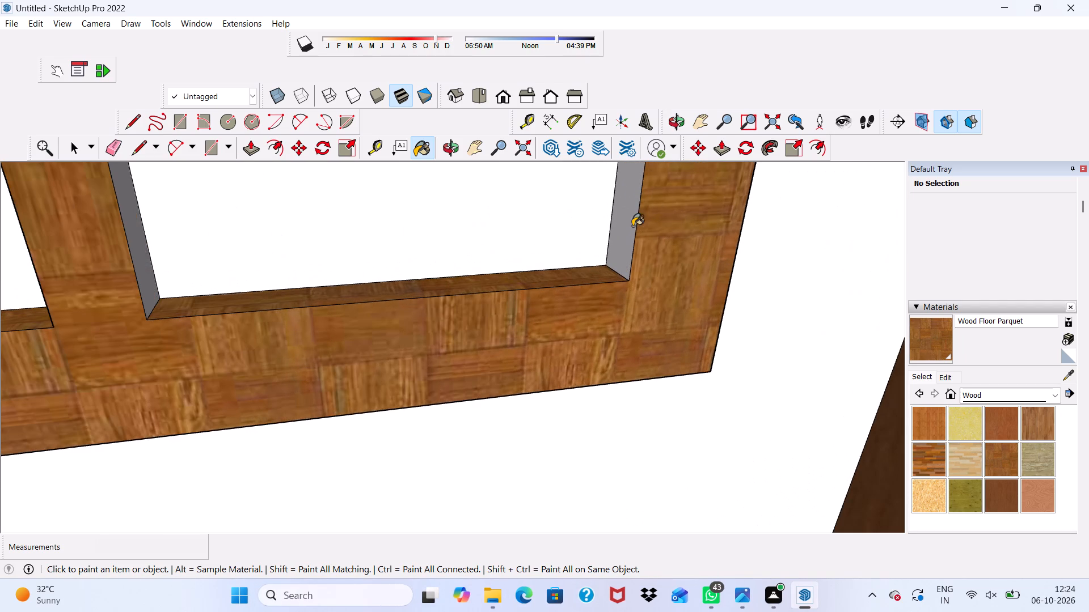
click(634, 226)
scroll(106, 325, up, 3)
click(87, 297)
Paint the central divider's side face in the other window opening with Wood Floor Parquet.
scroll(87, 299, down, 4)
scroll(146, 308, up, 2)
scroll(213, 312, down, 4)
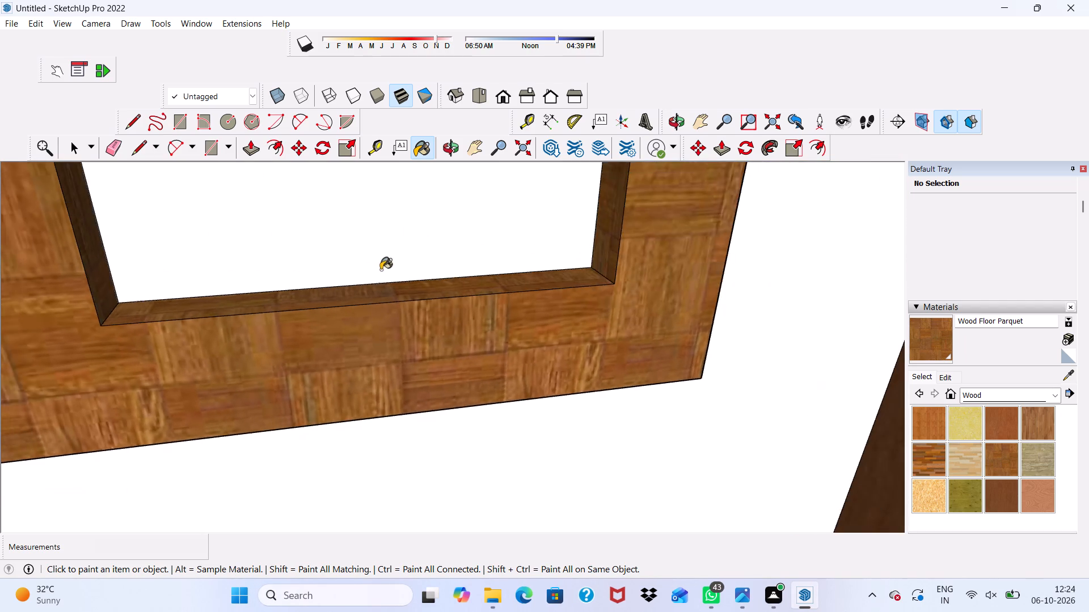
scroll(381, 270, down, 8)
scroll(455, 355, up, 2)
middle_drag(258, 324, 359, 298)
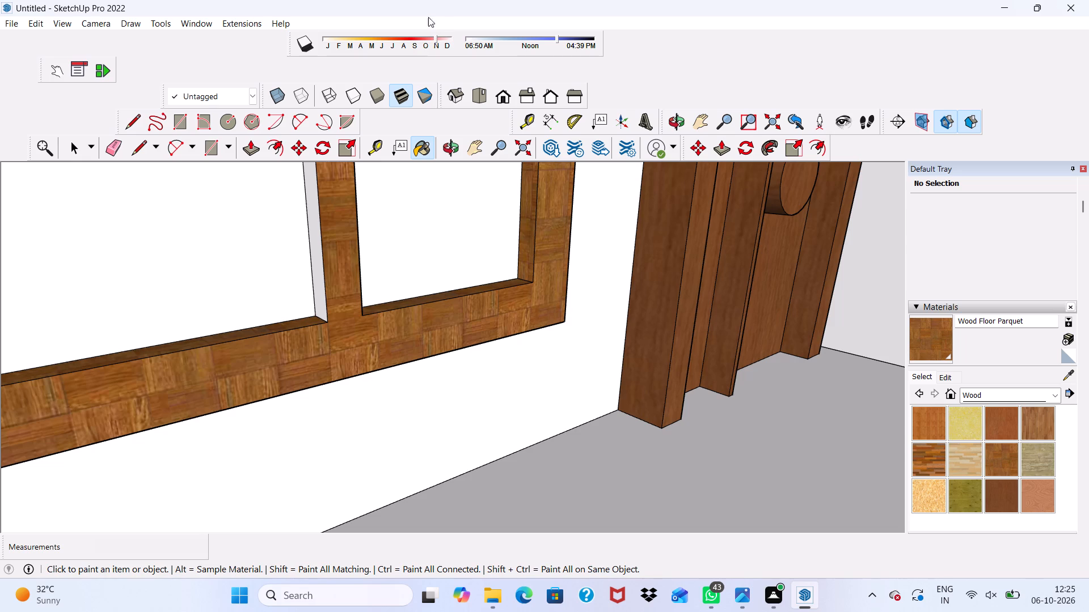
scroll(381, 23, up, 1)
scroll(326, 256, up, 4)
click(315, 248)
Paint the window frame's outer side facing the door with Wood Floor Parquet.
scroll(319, 241, down, 2)
scroll(323, 260, up, 1)
scroll(325, 264, down, 1)
scroll(329, 267, up, 1)
scroll(339, 273, down, 1)
middle_drag(408, 257, 180, 307)
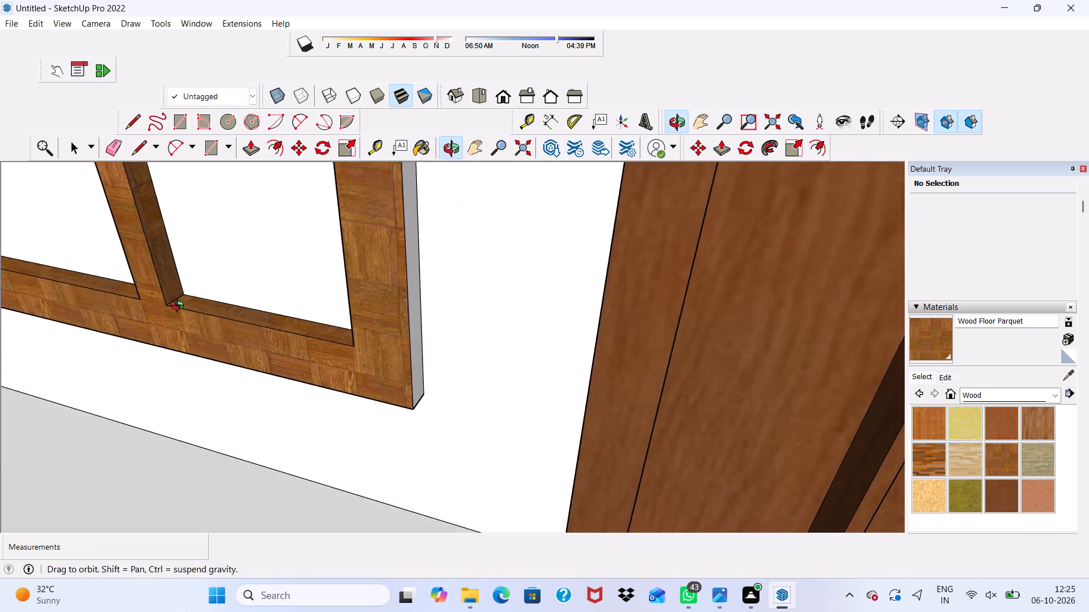
middle_drag(180, 307, 147, 329)
scroll(394, 339, up, 3)
click(390, 325)
Paint the inner side face of the window frame's outer post farthest from the door with Wood Floor Parquet.
scroll(369, 325, down, 3)
scroll(391, 329, up, 1)
scroll(398, 329, down, 4)
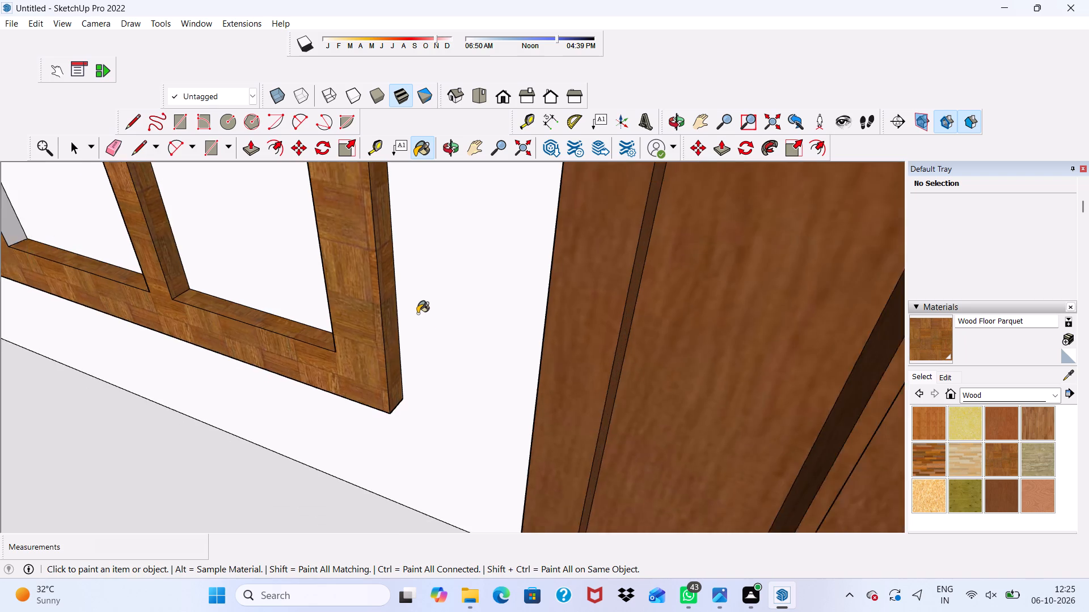
scroll(417, 313, down, 8)
scroll(246, 317, down, 2)
click(495, 96)
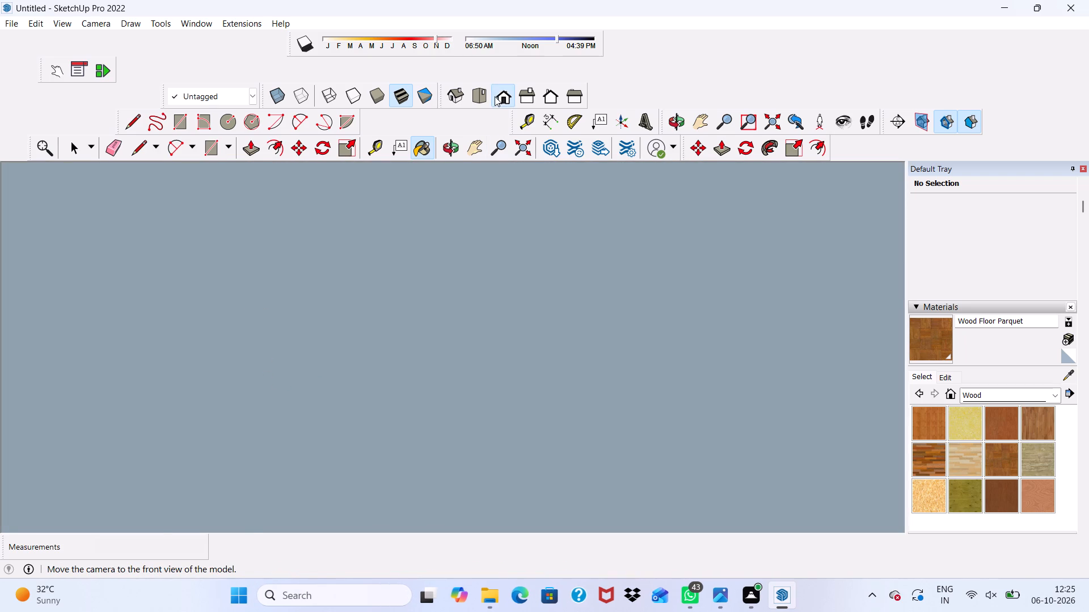
scroll(500, 329, down, 3)
scroll(383, 381, down, 6)
scroll(431, 467, up, 1)
scroll(429, 475, down, 2)
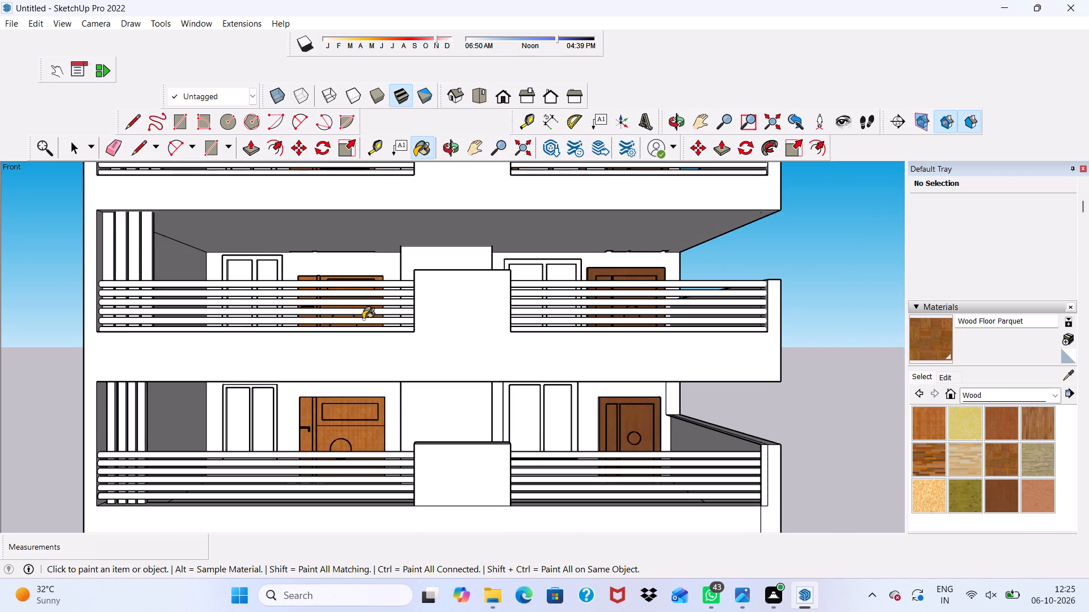
scroll(387, 428, up, 5)
scroll(309, 372, down, 10)
scroll(501, 241, up, 7)
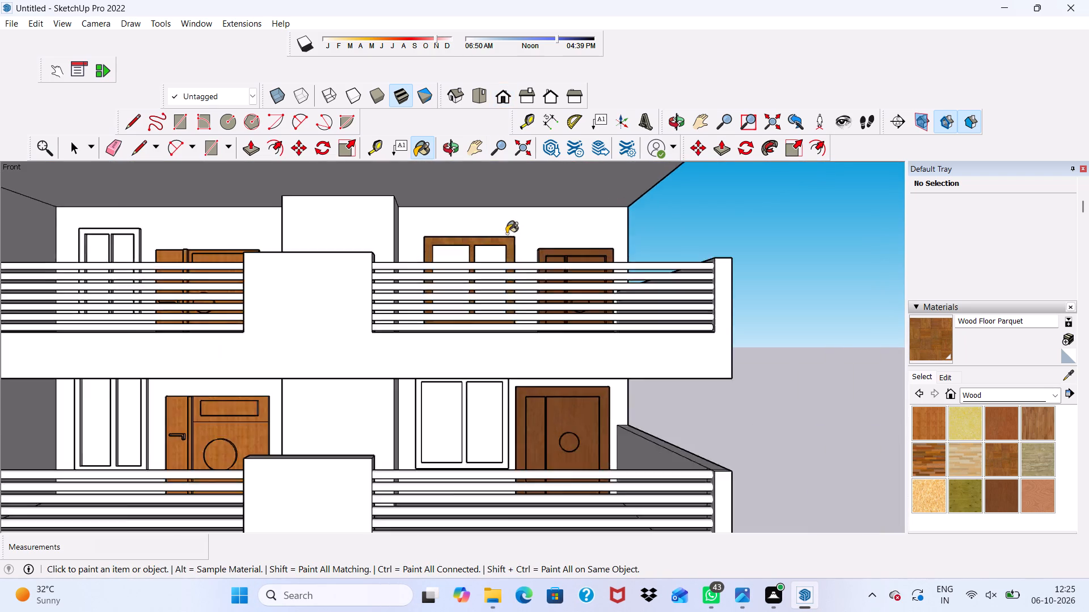
scroll(506, 233, up, 4)
middle_drag(474, 262, 372, 278)
scroll(372, 278, up, 15)
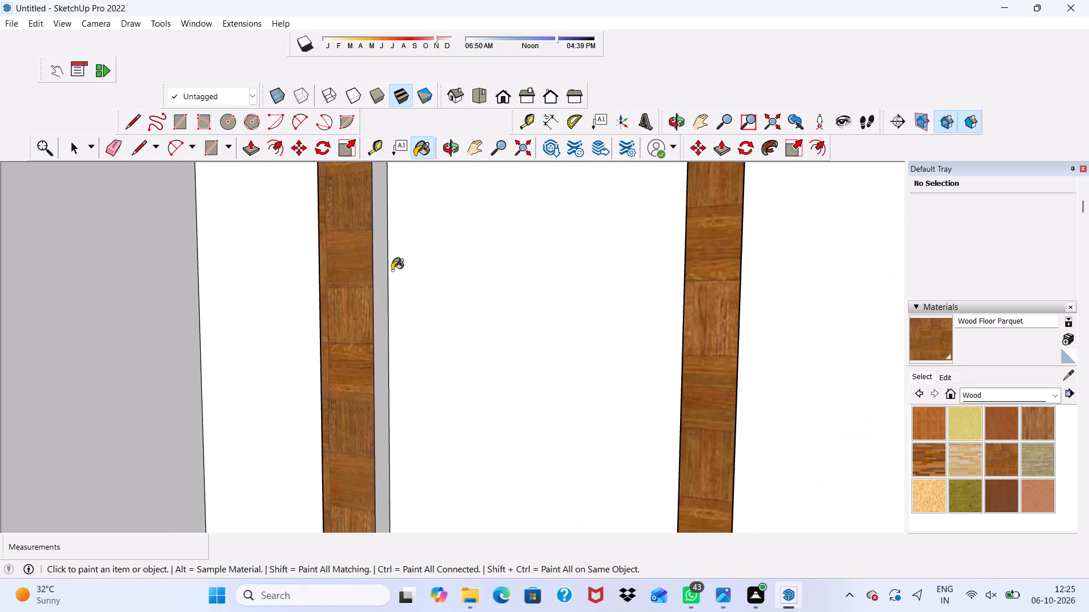
click(377, 279)
Paint the top inner faces of both openings in this window frame with Wood Floor Parquet.
scroll(377, 279, down, 7)
middle_drag(442, 297, 541, 190)
scroll(538, 194, up, 4)
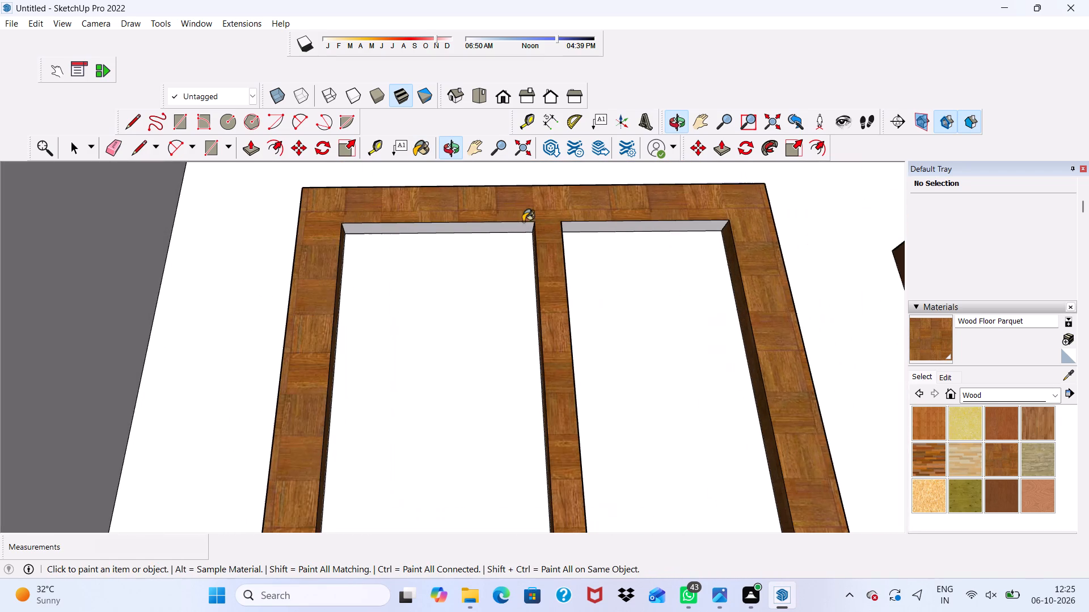
click(503, 229)
scroll(522, 225, up, 4)
click(645, 231)
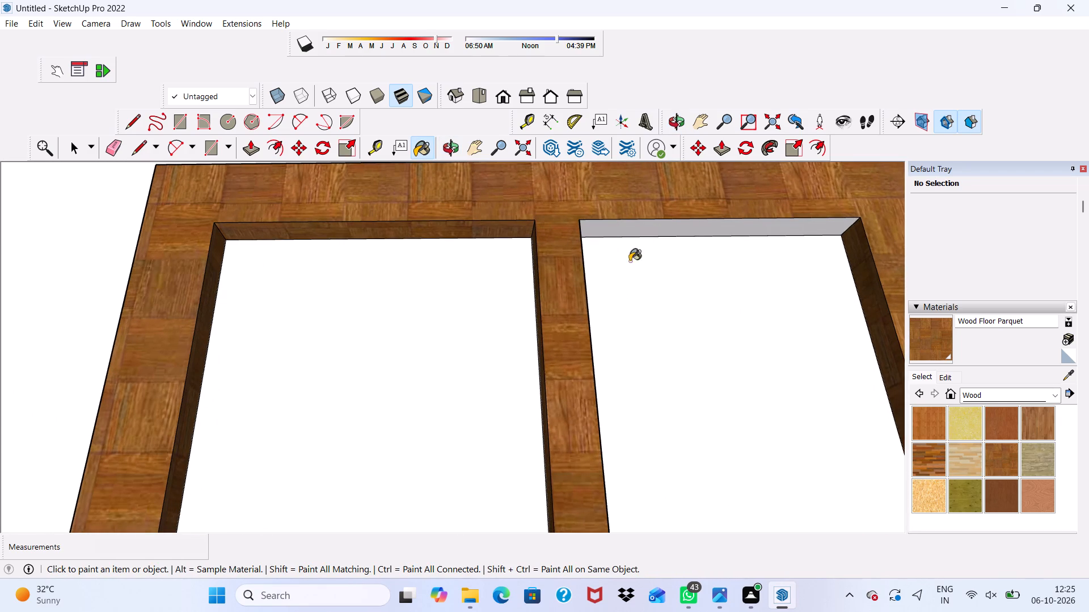
Paint the outer top face of the window frame with Wood Floor Parquet.
middle_drag(809, 268, 483, 362)
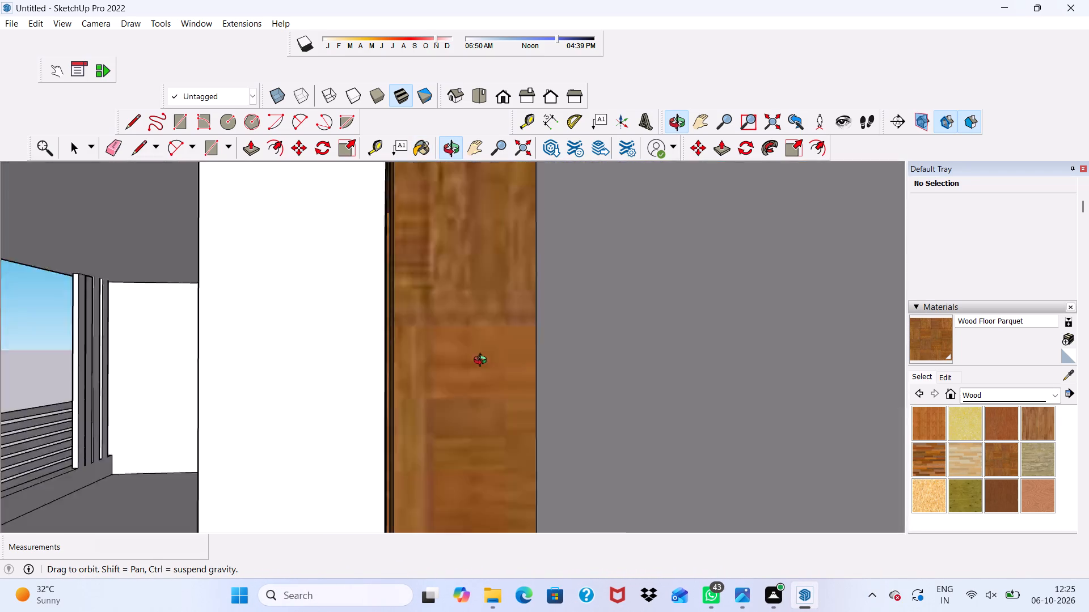
middle_drag(483, 362, 510, 469)
scroll(516, 444, down, 1)
click(530, 330)
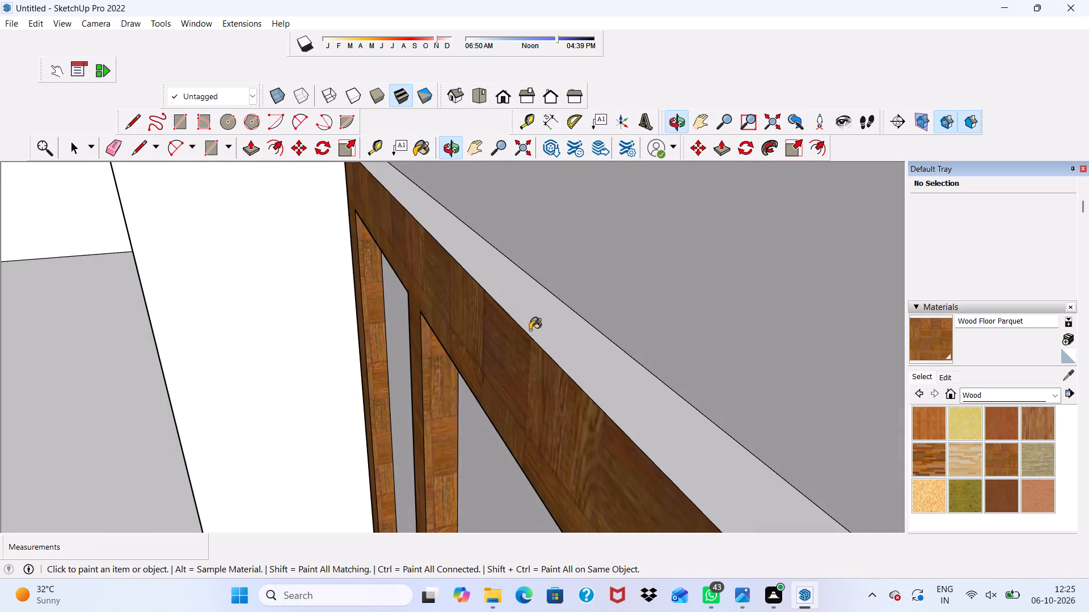
Paint the window frame's outer side facing away from the door with Wood Floor Parquet.
scroll(459, 352, down, 1)
middle_drag(438, 356, 771, 299)
scroll(439, 320, down, 1)
scroll(443, 318, up, 1)
scroll(450, 317, down, 9)
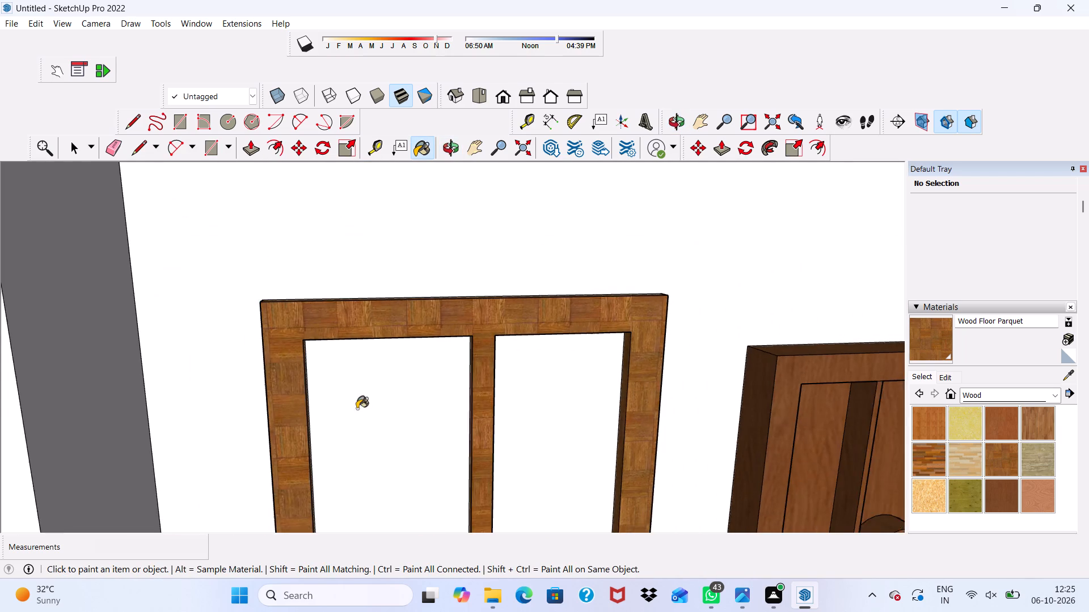
middle_drag(344, 407, 492, 369)
scroll(492, 369, down, 1)
scroll(318, 379, up, 4)
click(339, 358)
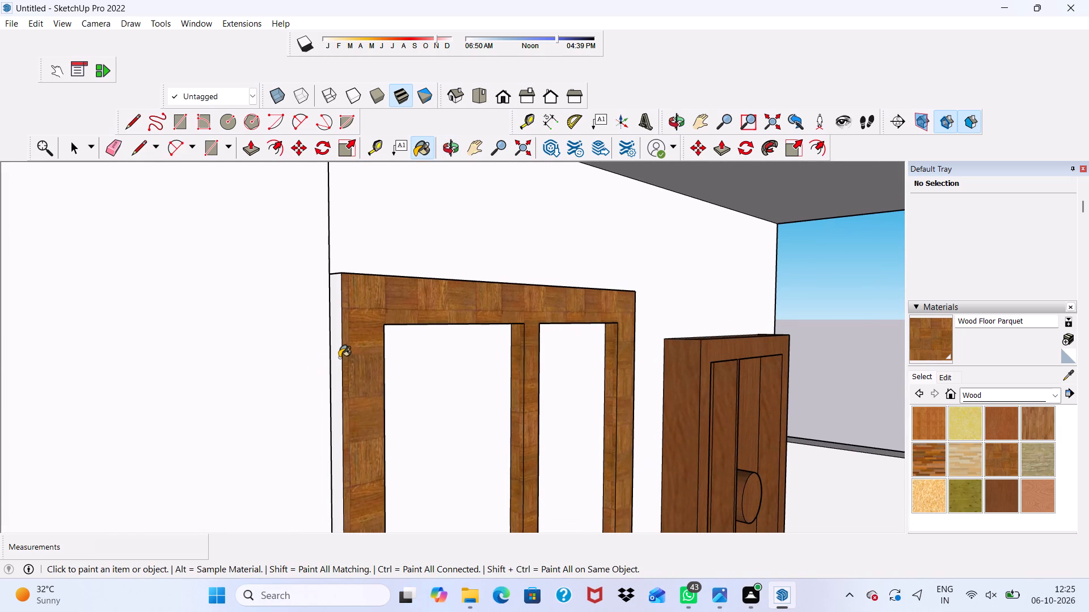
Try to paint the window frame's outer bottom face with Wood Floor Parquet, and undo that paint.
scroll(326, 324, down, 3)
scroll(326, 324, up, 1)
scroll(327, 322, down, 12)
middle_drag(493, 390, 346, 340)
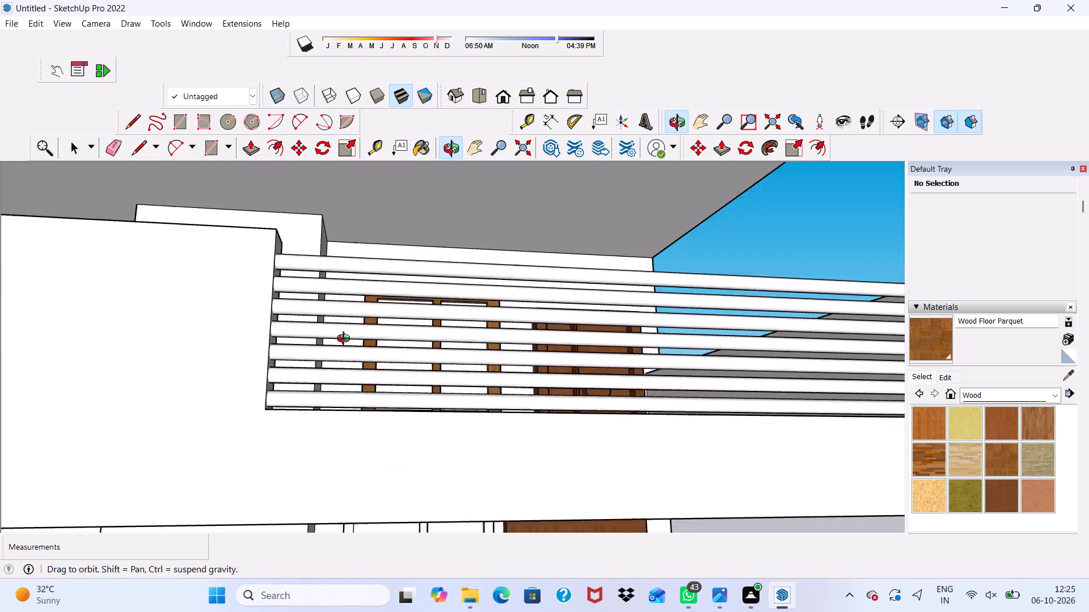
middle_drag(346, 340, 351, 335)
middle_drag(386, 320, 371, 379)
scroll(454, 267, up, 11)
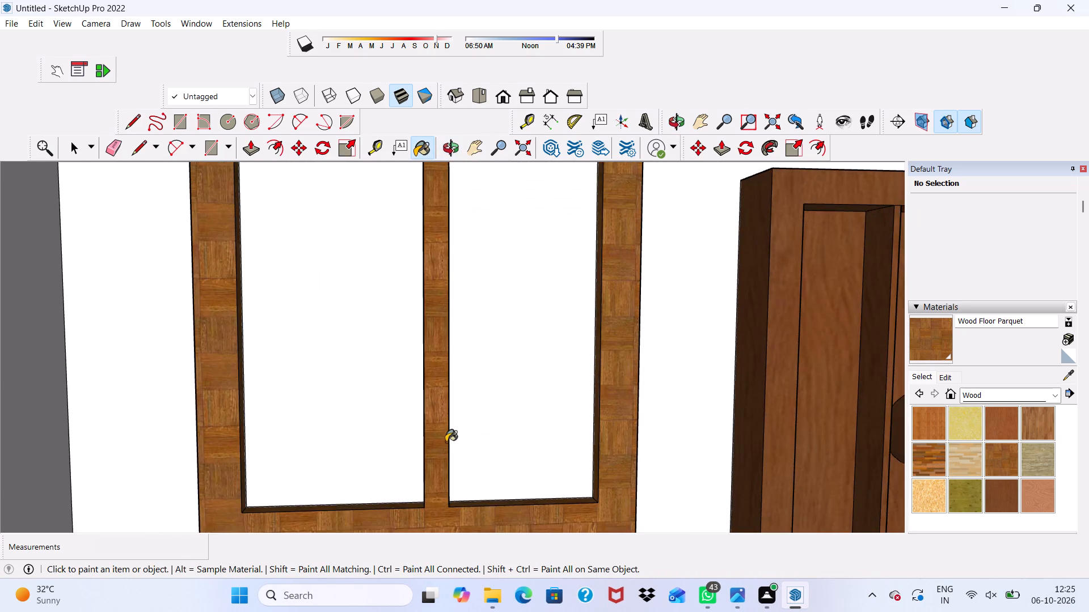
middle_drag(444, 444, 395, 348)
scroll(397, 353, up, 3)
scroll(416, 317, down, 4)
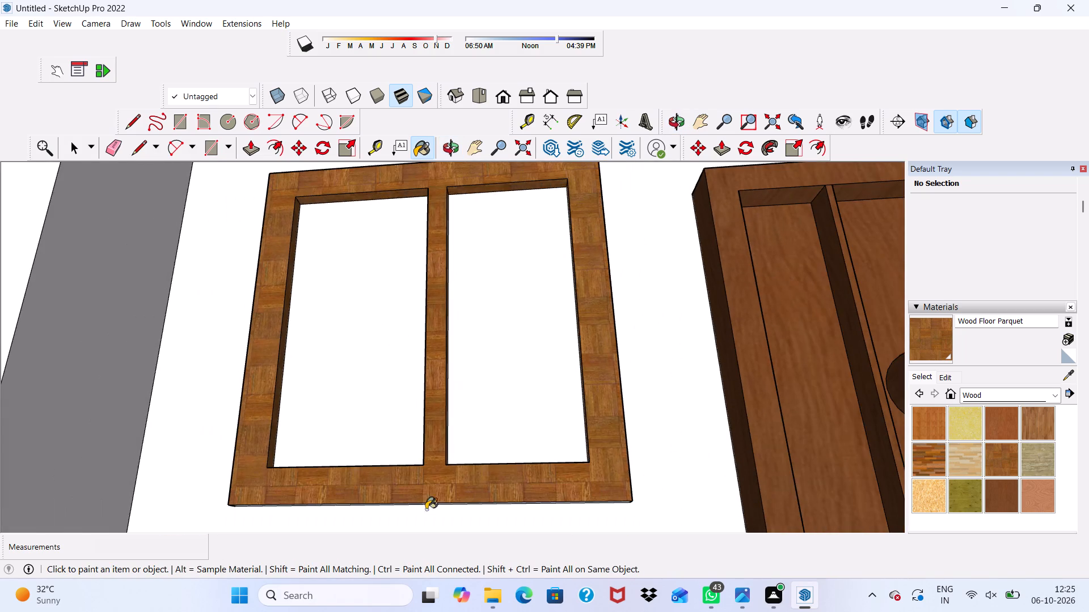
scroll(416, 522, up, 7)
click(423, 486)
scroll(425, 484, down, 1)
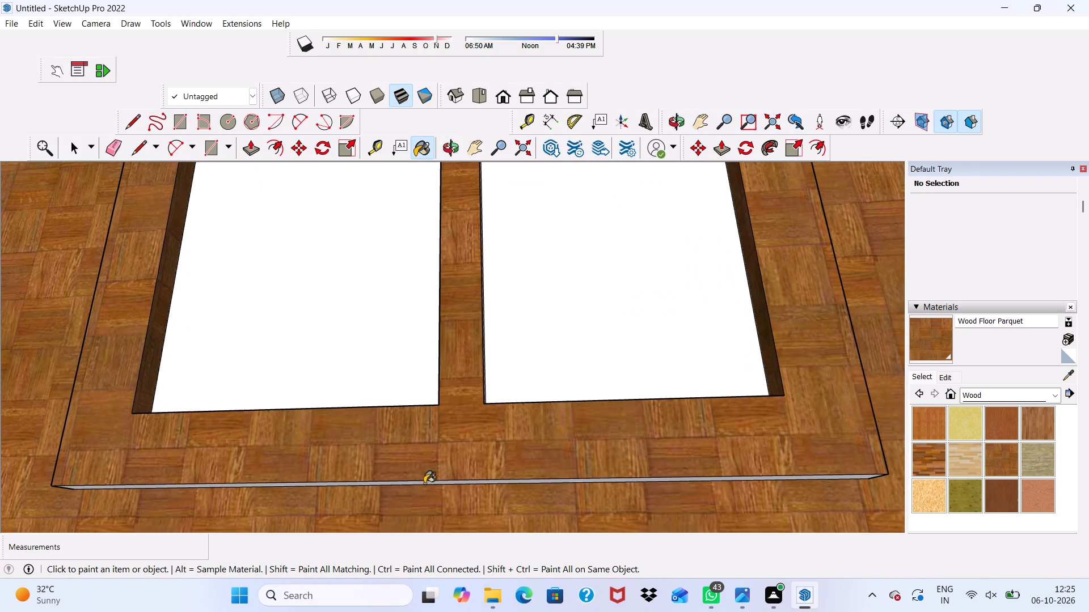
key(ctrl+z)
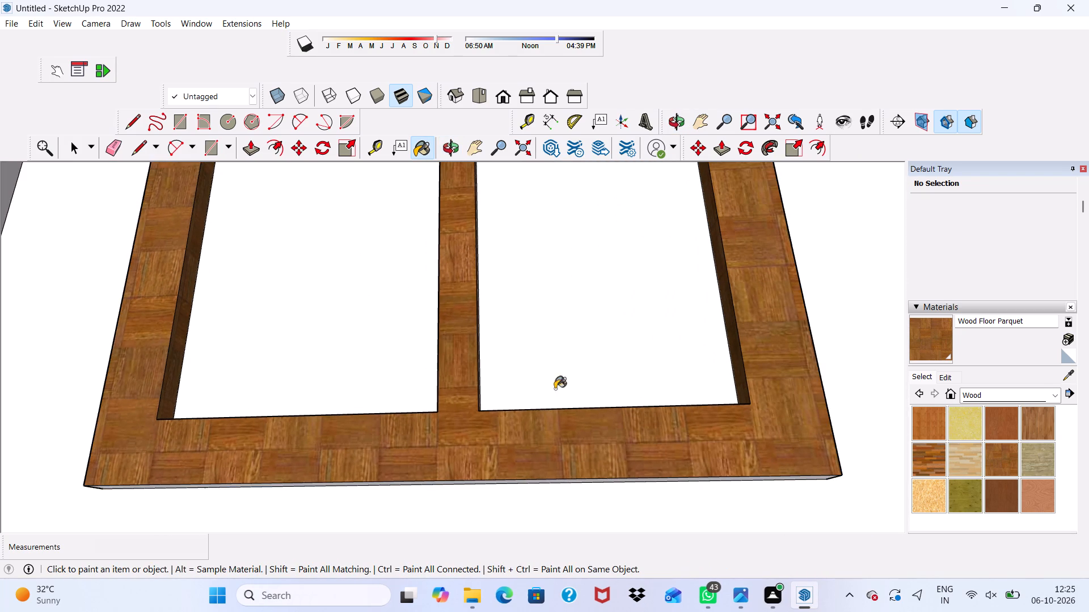
Paint the narrow outer bottom face of the window frame with Wood Floor Parquet.
scroll(581, 459, up, 2)
scroll(480, 499, up, 9)
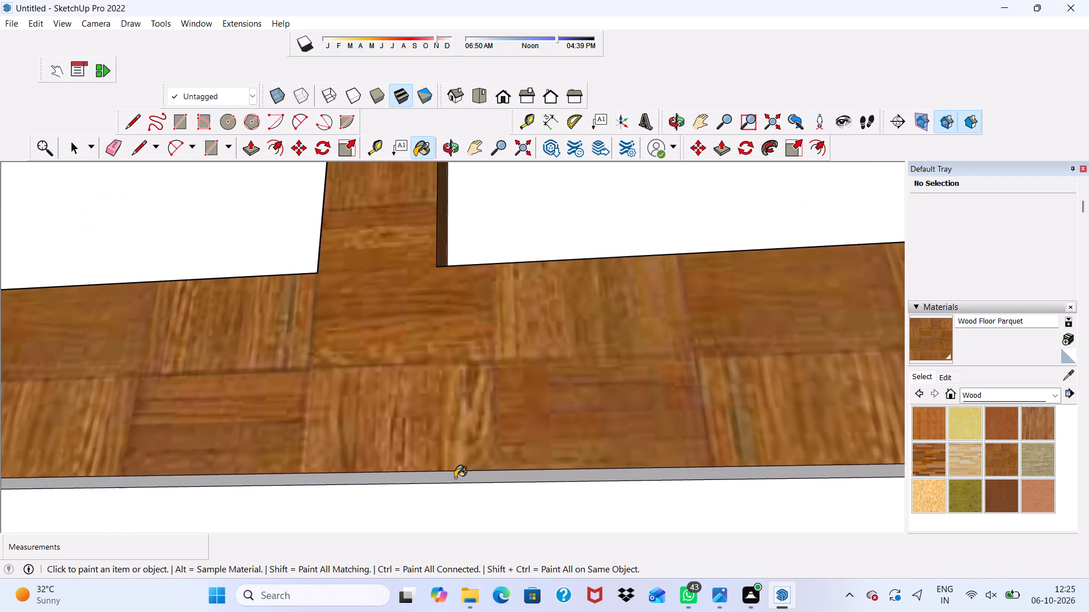
click(455, 478)
scroll(440, 464, down, 12)
scroll(601, 371, up, 1)
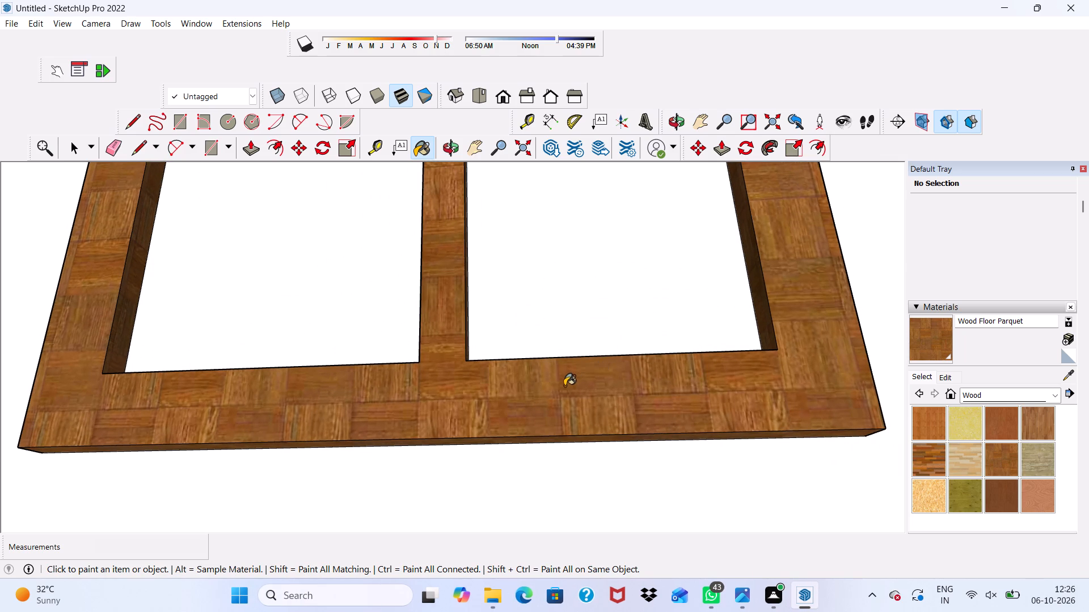
Paint the front face of the same floor's other window frame, beside the door with the lever handle, with Wood Floor Parquet.
scroll(525, 401, down, 1)
scroll(494, 439, down, 15)
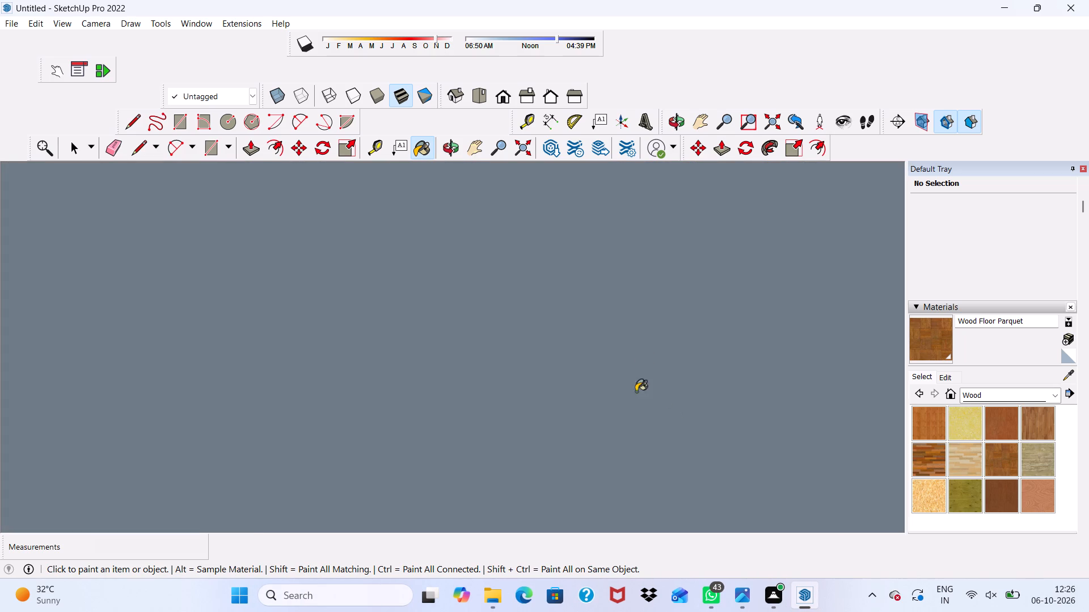
click(508, 103)
scroll(510, 155, down, 4)
scroll(581, 224, up, 1)
scroll(689, 250, down, 3)
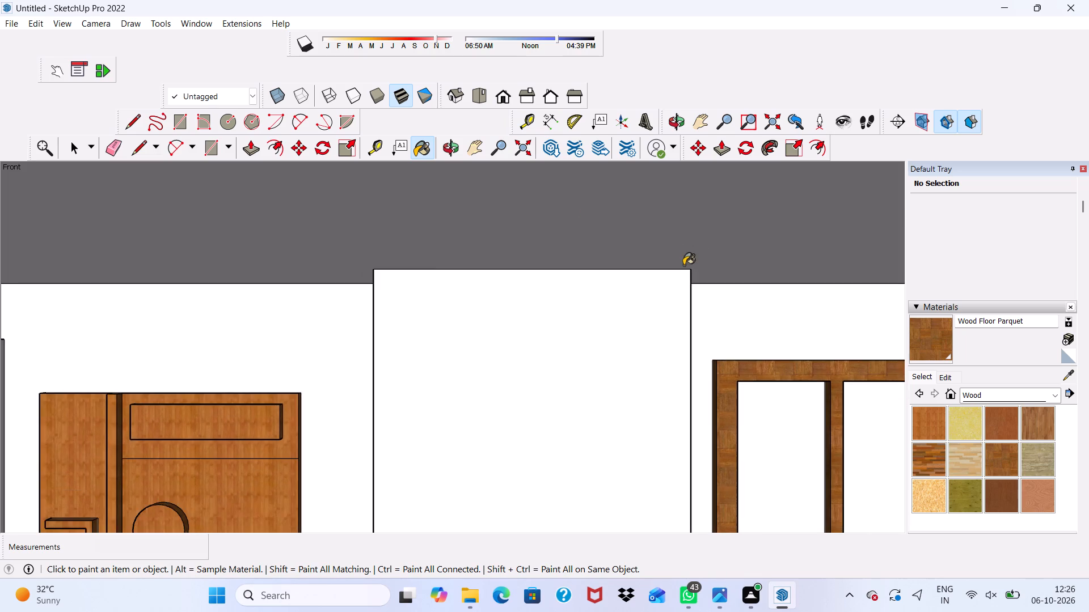
scroll(683, 265, down, 12)
scroll(418, 307, up, 1)
scroll(413, 313, down, 3)
scroll(383, 323, up, 11)
scroll(346, 274, down, 2)
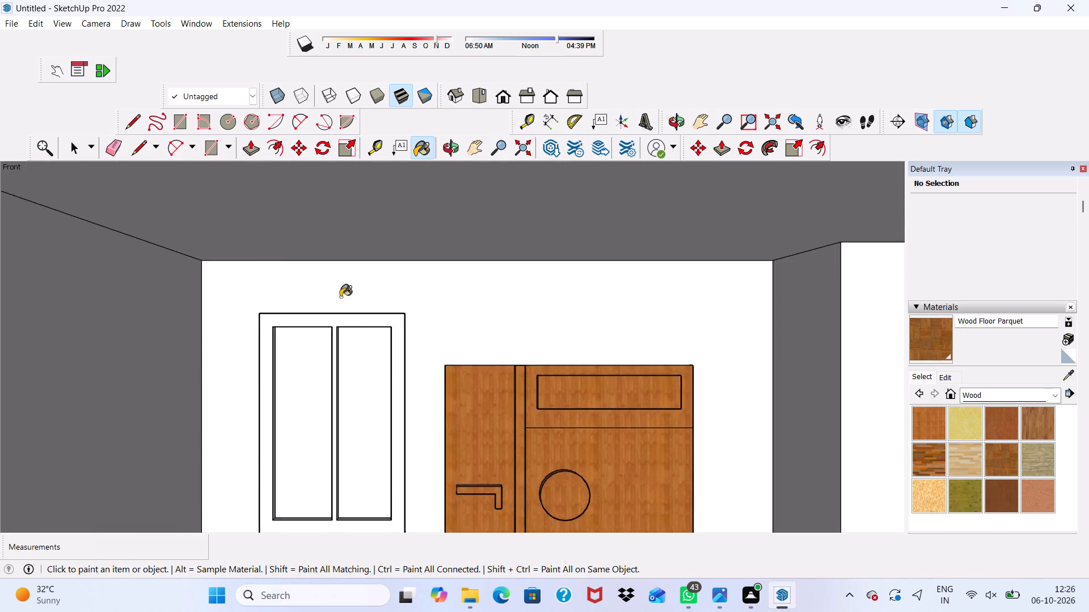
scroll(340, 297, down, 8)
scroll(255, 352, up, 5)
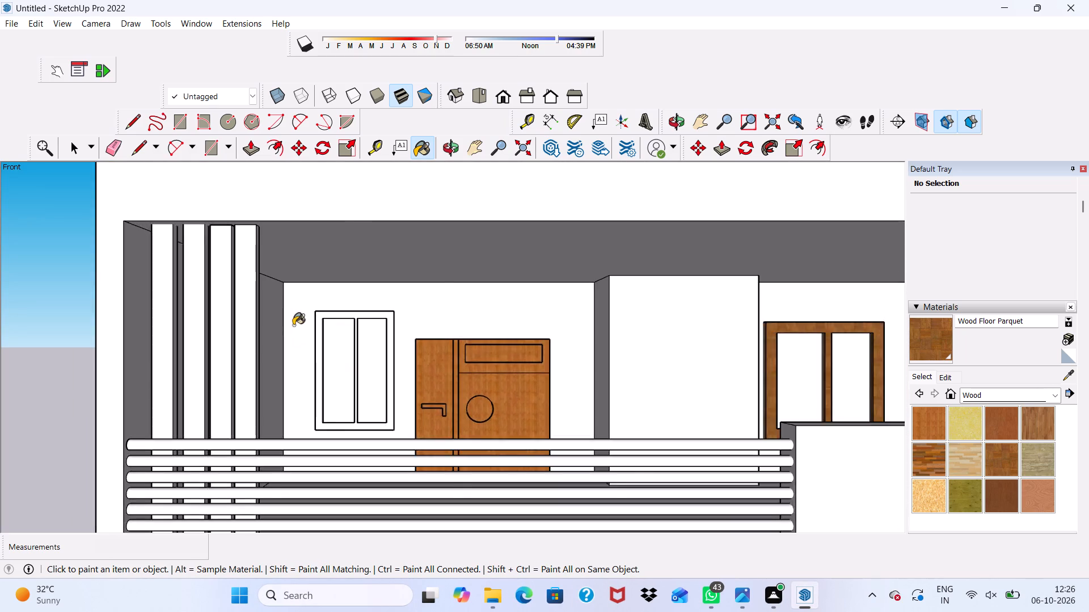
scroll(293, 325, up, 7)
click(356, 305)
Paint the central divider's side face toward the lever-handle door with Wood Floor Parquet.
scroll(346, 310, up, 3)
scroll(345, 311, down, 6)
middle_drag(420, 348, 462, 355)
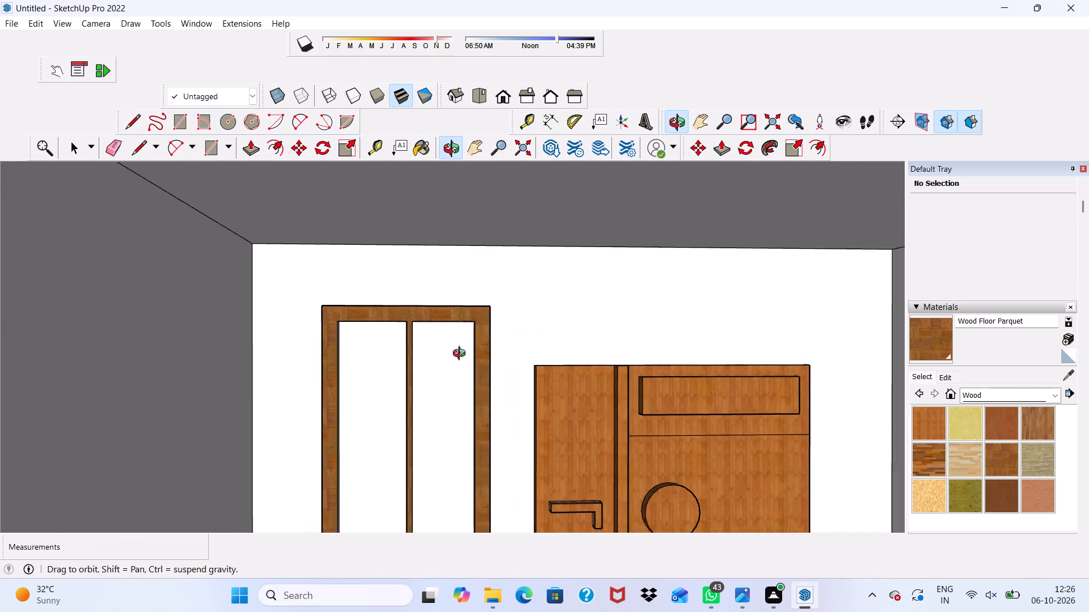
middle_drag(462, 355, 461, 365)
scroll(441, 348, up, 4)
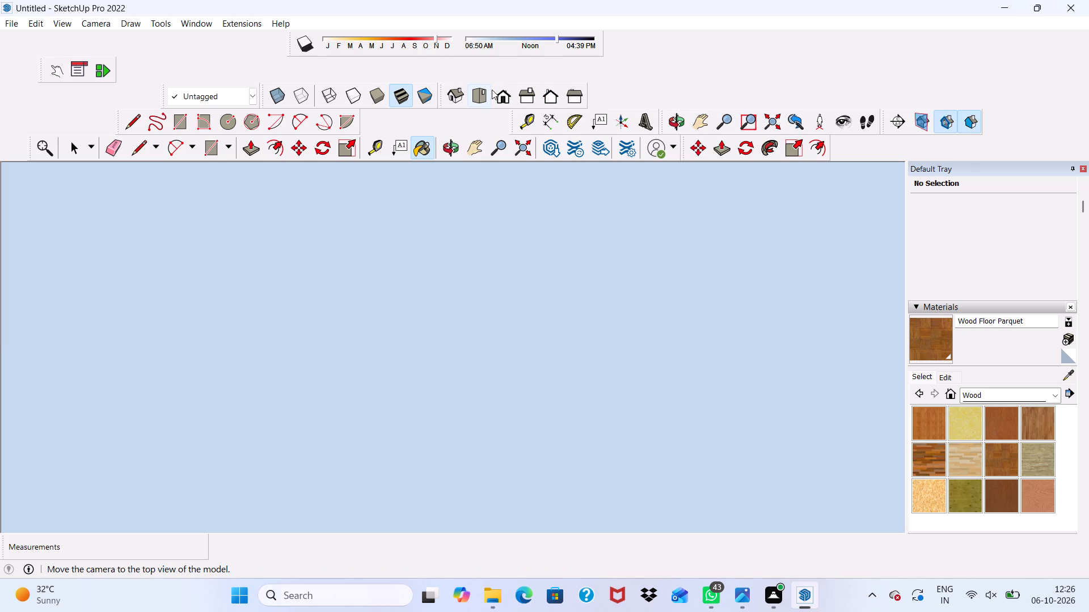
click(498, 93)
scroll(465, 259, down, 5)
scroll(172, 401, up, 14)
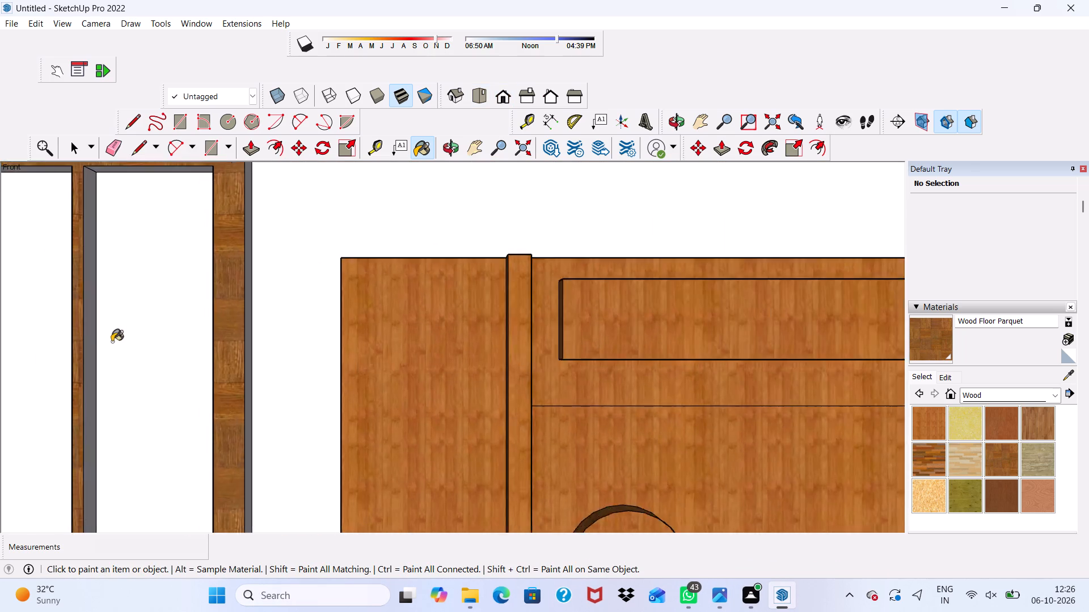
scroll(112, 342, up, 4)
click(81, 343)
Paint this window frame's outer side facing the lever-handle door with Wood Floor Parquet.
scroll(94, 345, up, 3)
scroll(288, 284, up, 3)
middle_drag(358, 286, 246, 352)
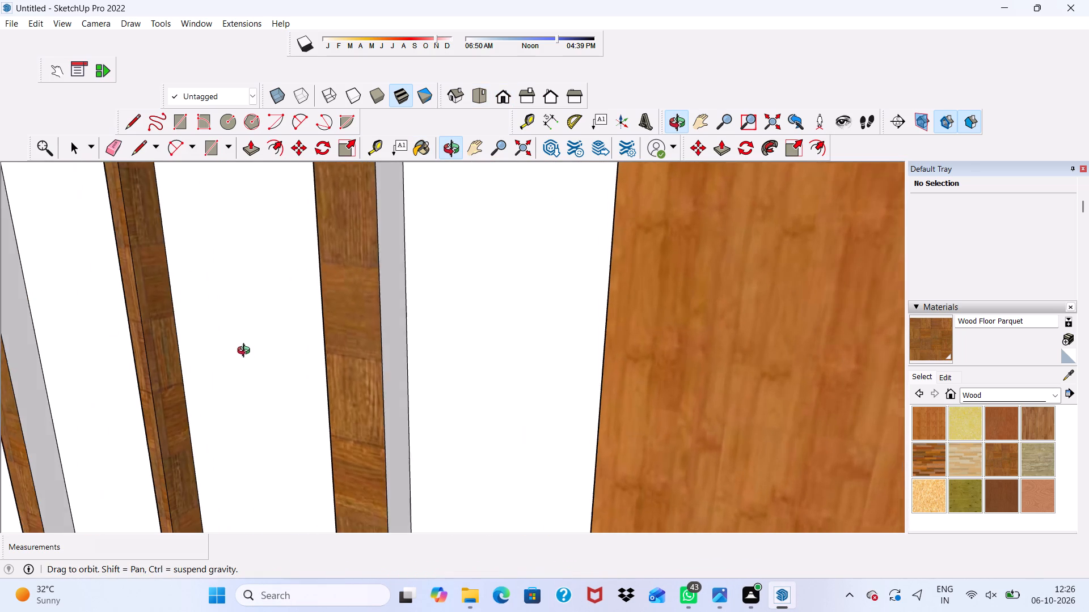
middle_drag(246, 352, 243, 348)
click(387, 266)
Paint the inner side face of the frame post nearest the lever-handle door with Wood Floor Parquet.
scroll(354, 287, down, 1)
middle_drag(354, 287, 529, 269)
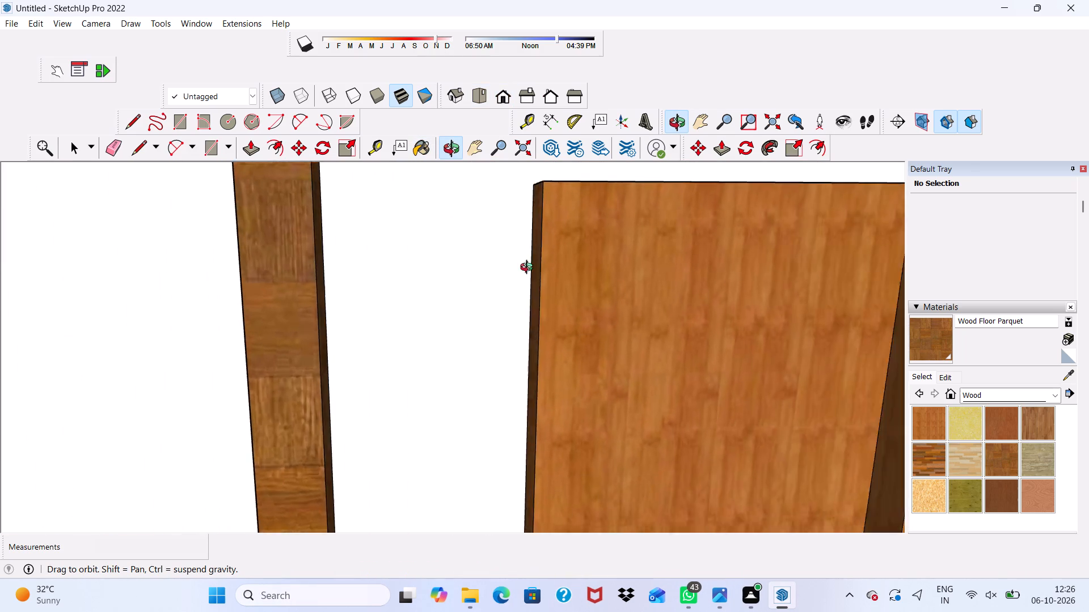
middle_drag(529, 269, 640, 291)
scroll(151, 305, up, 2)
click(171, 287)
Paint the inner side face of the frame post farthest from the lever-handle door with Wood Floor Parquet.
scroll(174, 279, down, 7)
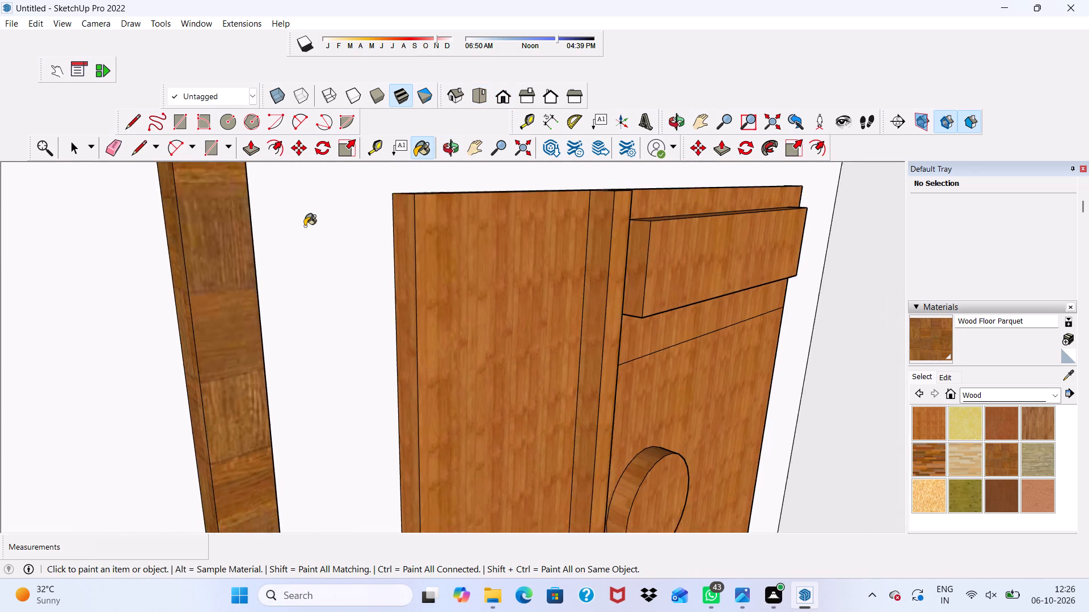
scroll(305, 226, down, 3)
scroll(352, 248, up, 1)
scroll(405, 209, down, 5)
middle_drag(404, 266, 136, 312)
scroll(111, 283, up, 2)
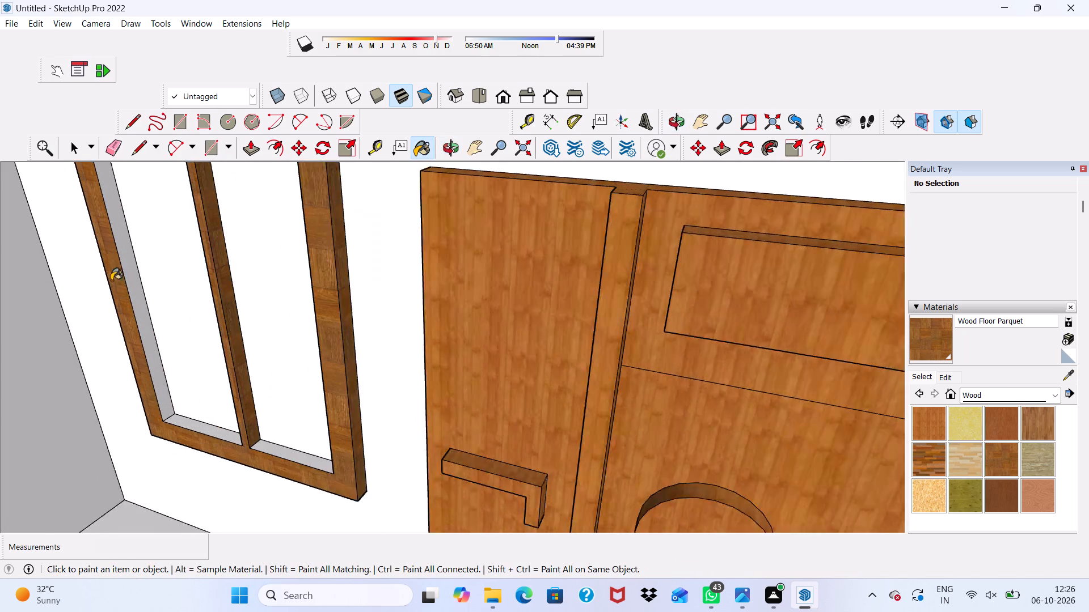
scroll(111, 280, up, 4)
click(117, 242)
click(125, 236)
Paint the bottom inner faces of both openings in this window frame with Wood Floor Parquet.
scroll(240, 416, up, 2)
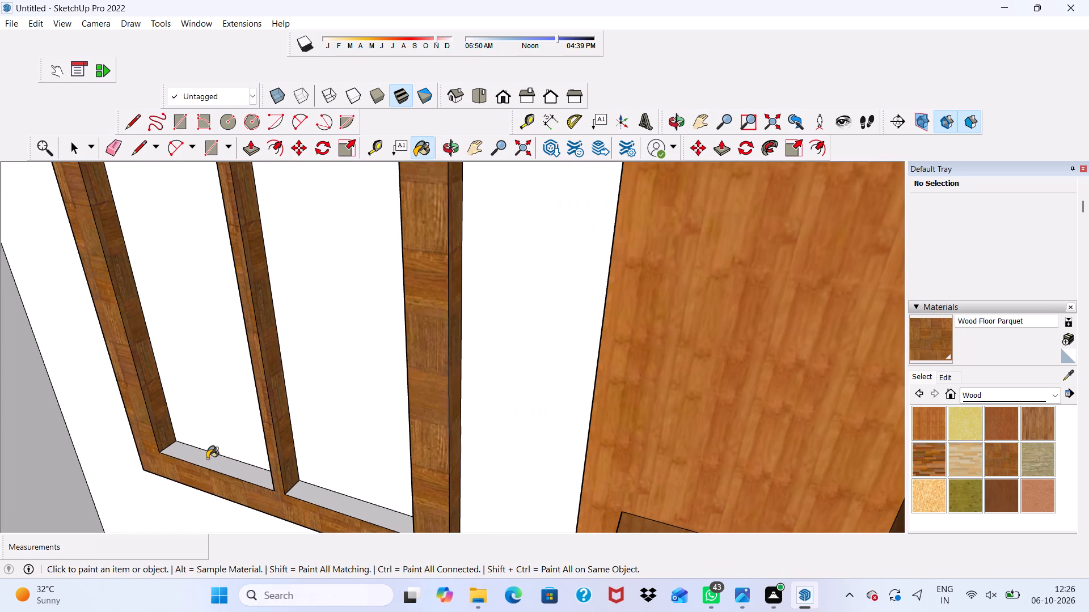
click(207, 458)
click(327, 503)
Paint the divider's remaining side face and the frame's outer side, both facing away from the door, with Wood Floor Parquet.
middle_drag(195, 427, 475, 369)
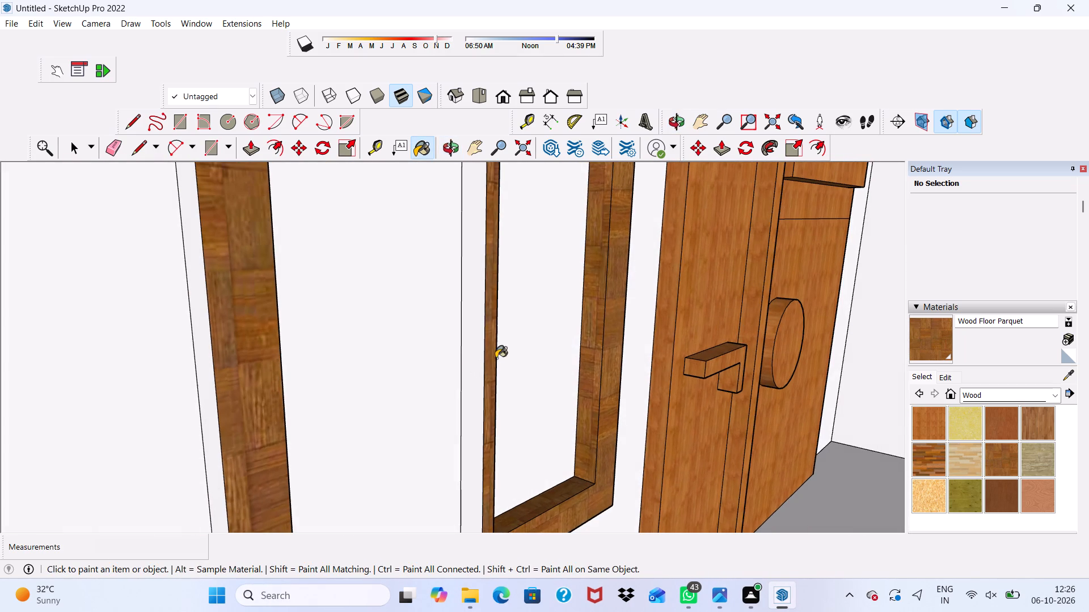
click(468, 351)
click(202, 377)
Paint the top outer edge face of the upper-floor window frame beside the lever-handle door with Wood Floor Parquet.
scroll(179, 364, down, 3)
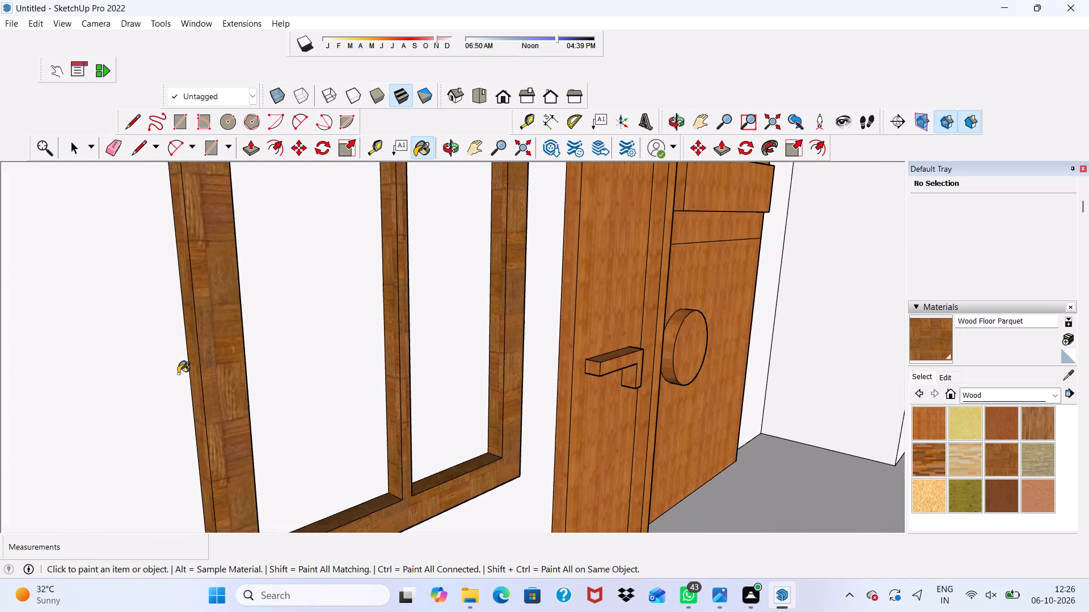
scroll(178, 373, down, 10)
click(499, 93)
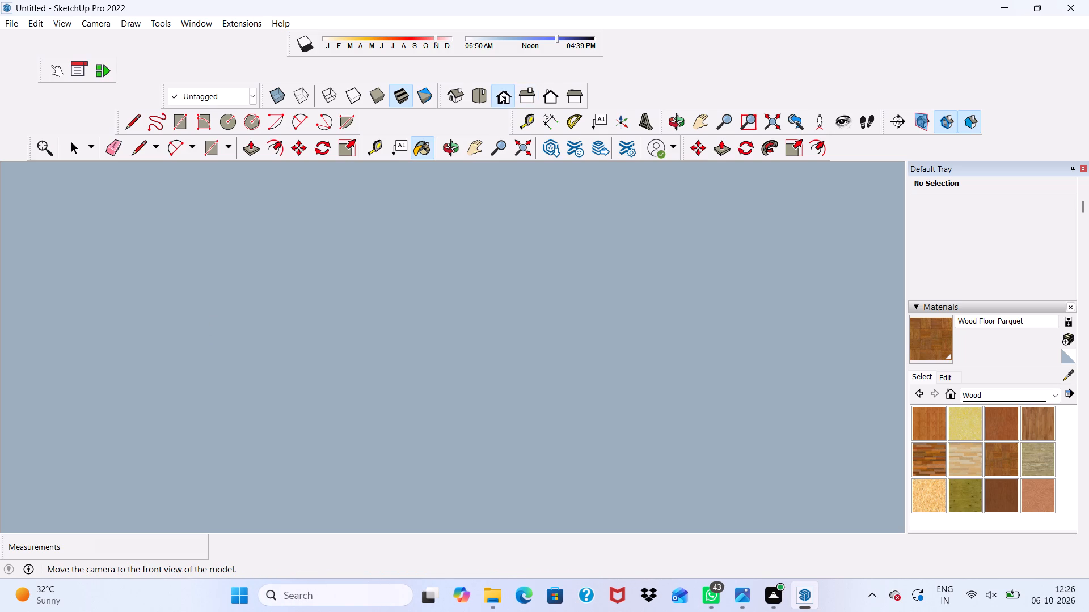
scroll(327, 305, down, 5)
scroll(134, 308, up, 1)
scroll(150, 320, down, 5)
scroll(263, 334, up, 1)
scroll(283, 354, down, 16)
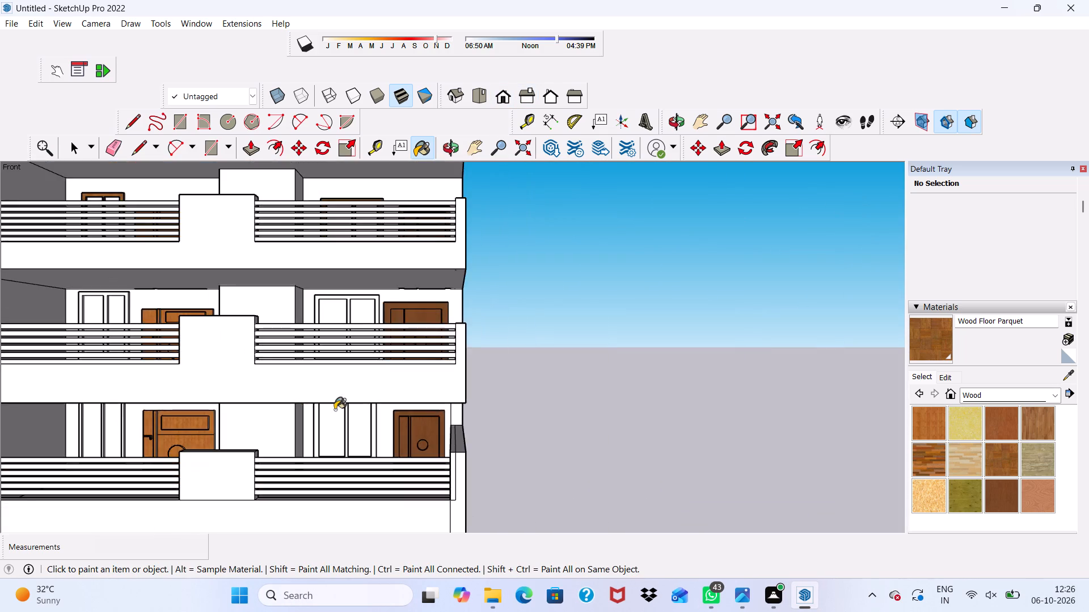
scroll(335, 410, down, 5)
scroll(129, 205, up, 10)
middle_drag(123, 222, 112, 262)
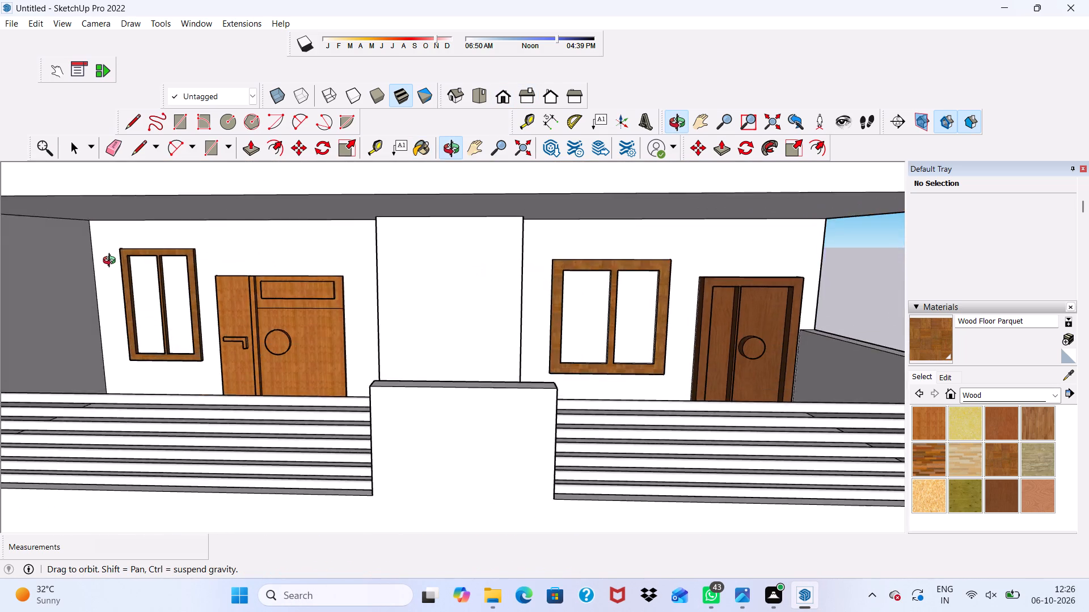
middle_drag(112, 262, 122, 256)
scroll(120, 257, up, 16)
middle_drag(132, 251, 121, 265)
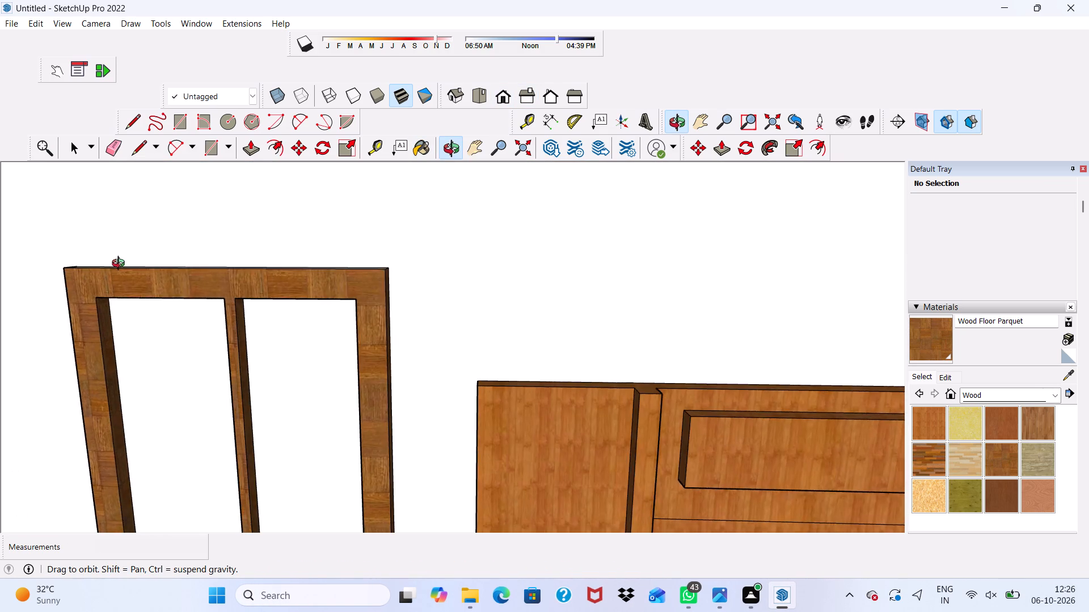
middle_drag(121, 265, 120, 265)
scroll(122, 263, up, 15)
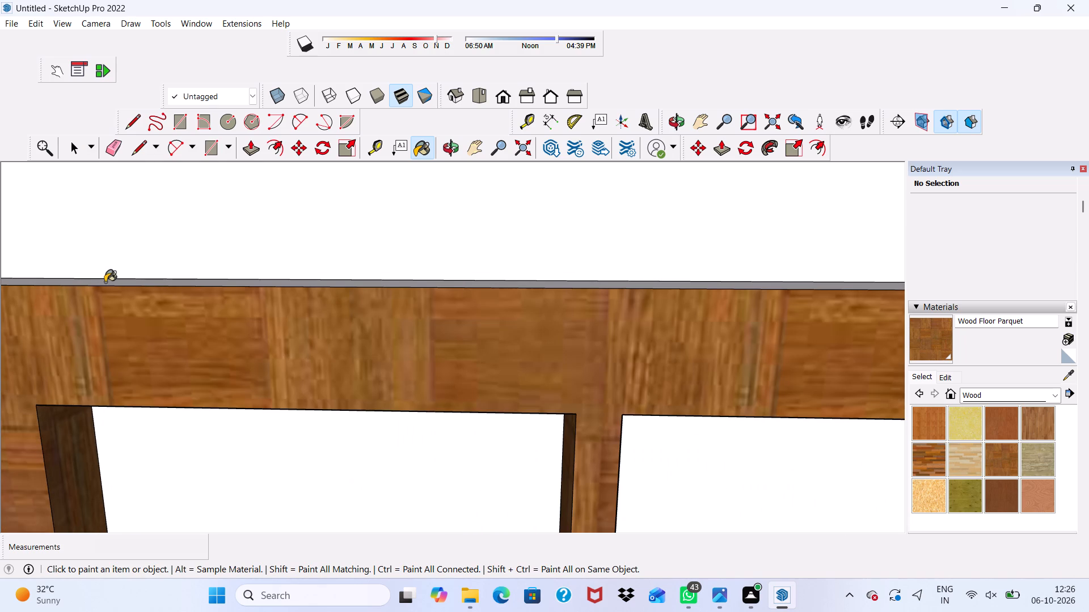
click(105, 282)
Paint the top inner faces of both openings in this window frame with Wood Floor Parquet.
scroll(104, 282, down, 15)
middle_drag(300, 269, 332, 176)
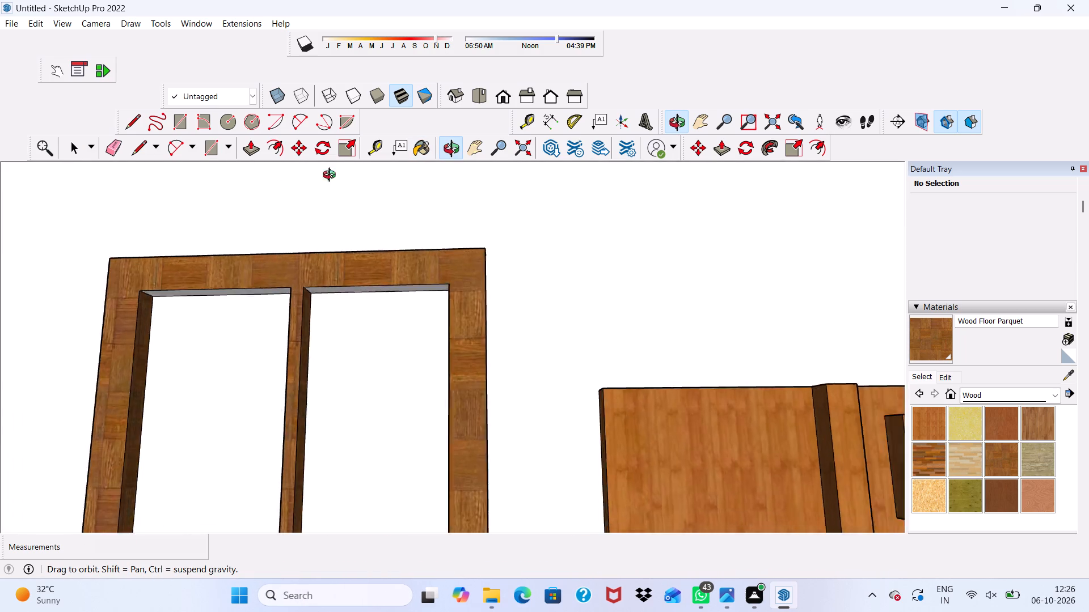
middle_drag(332, 176, 326, 279)
scroll(322, 297, up, 5)
middle_drag(338, 304, 341, 216)
scroll(339, 254, up, 4)
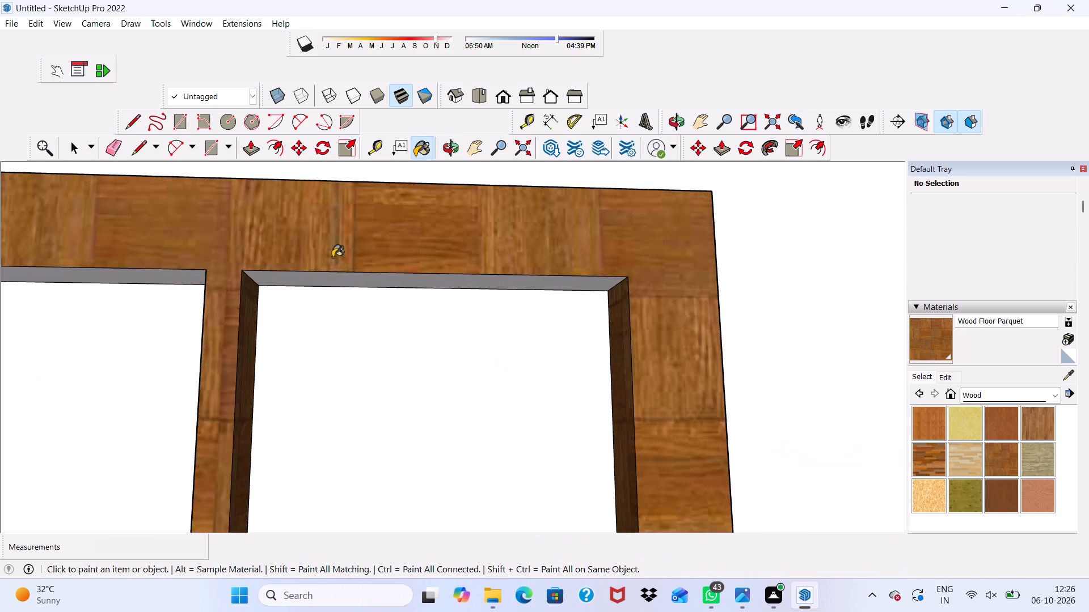
click(325, 281)
scroll(161, 277, up, 1)
click(115, 274)
Paint the front face of the window frame beside the lever-handle door one floor below with Wood Floor Parquet.
scroll(117, 273, down, 2)
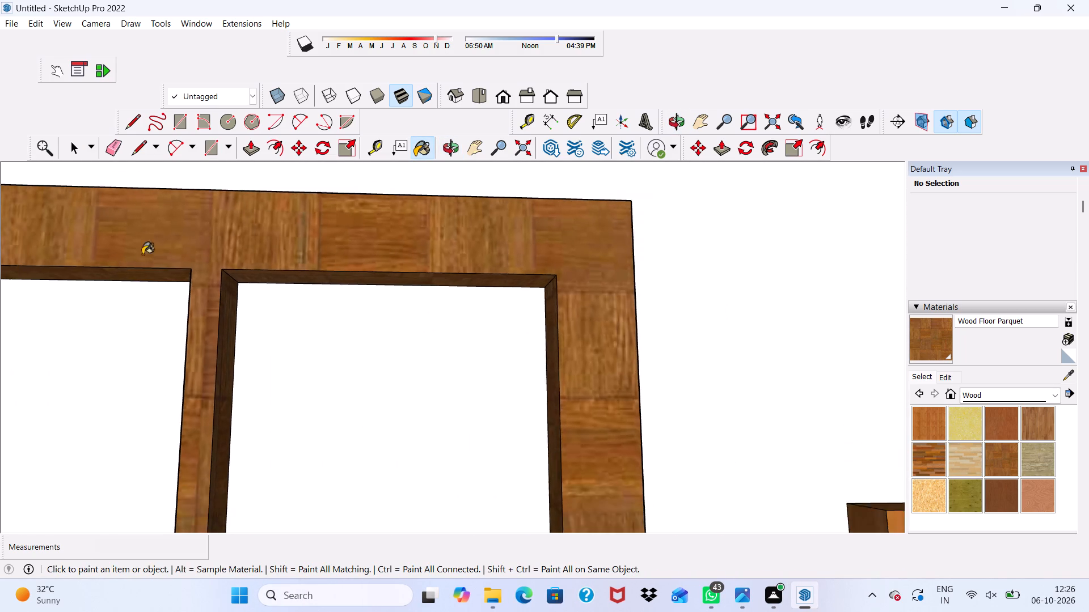
scroll(142, 254, down, 8)
scroll(179, 221, up, 1)
scroll(188, 239, down, 1)
middle_drag(205, 295, 230, 266)
scroll(226, 250, down, 14)
scroll(79, 244, down, 2)
scroll(87, 266, up, 1)
scroll(91, 281, down, 1)
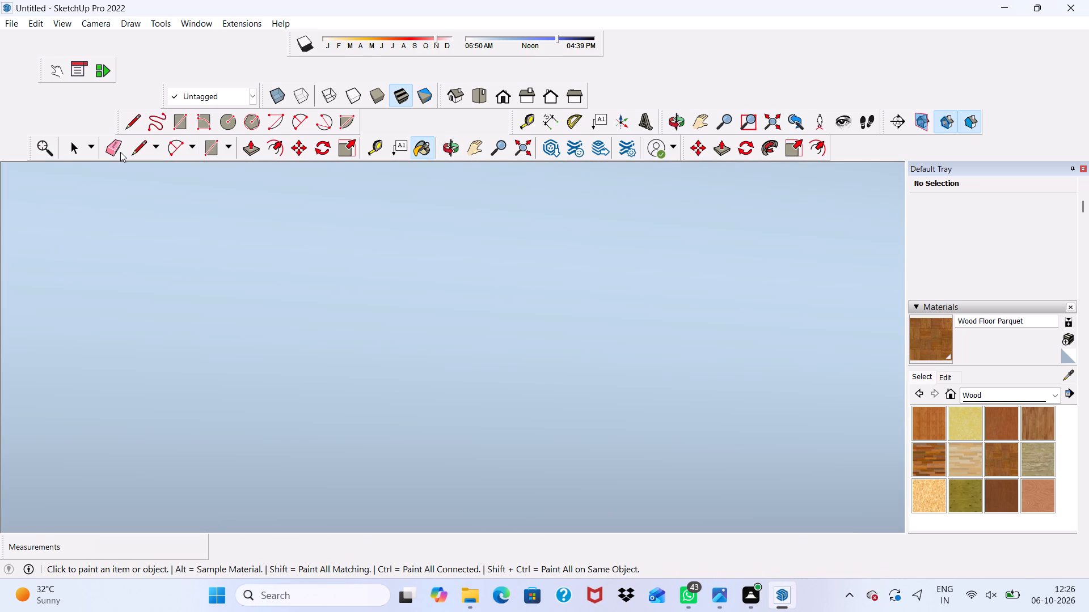
scroll(179, 144, up, 1)
click(505, 95)
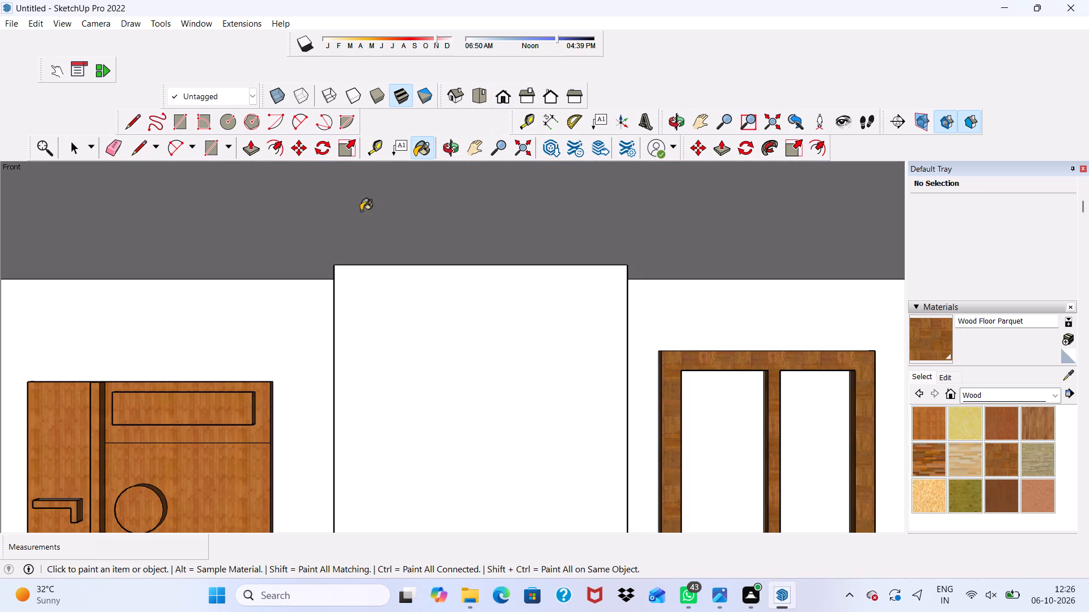
scroll(237, 254, down, 4)
scroll(179, 275, down, 9)
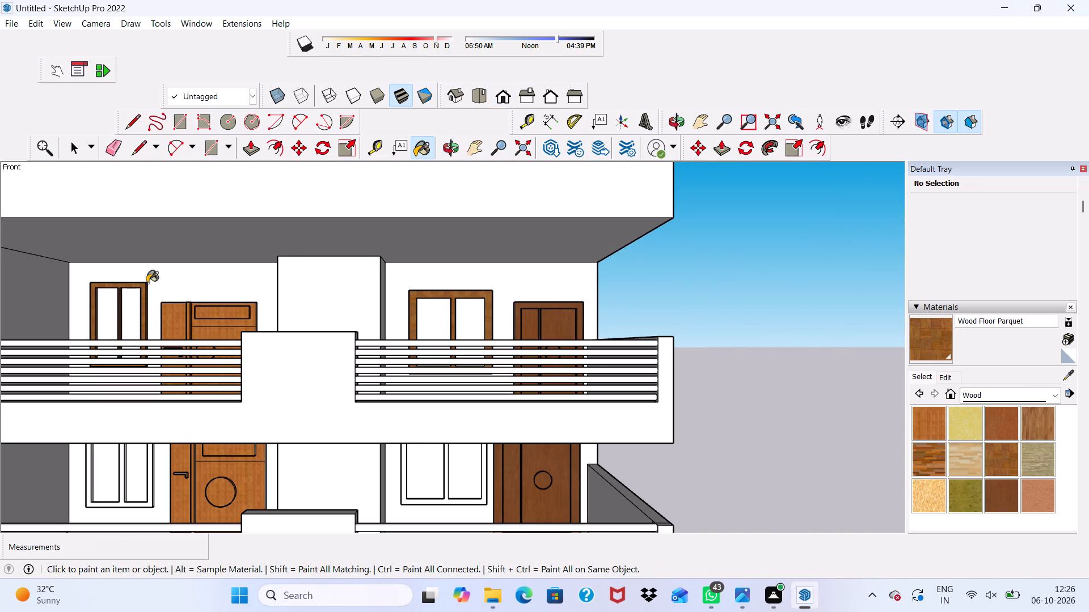
scroll(3, 240, down, 9)
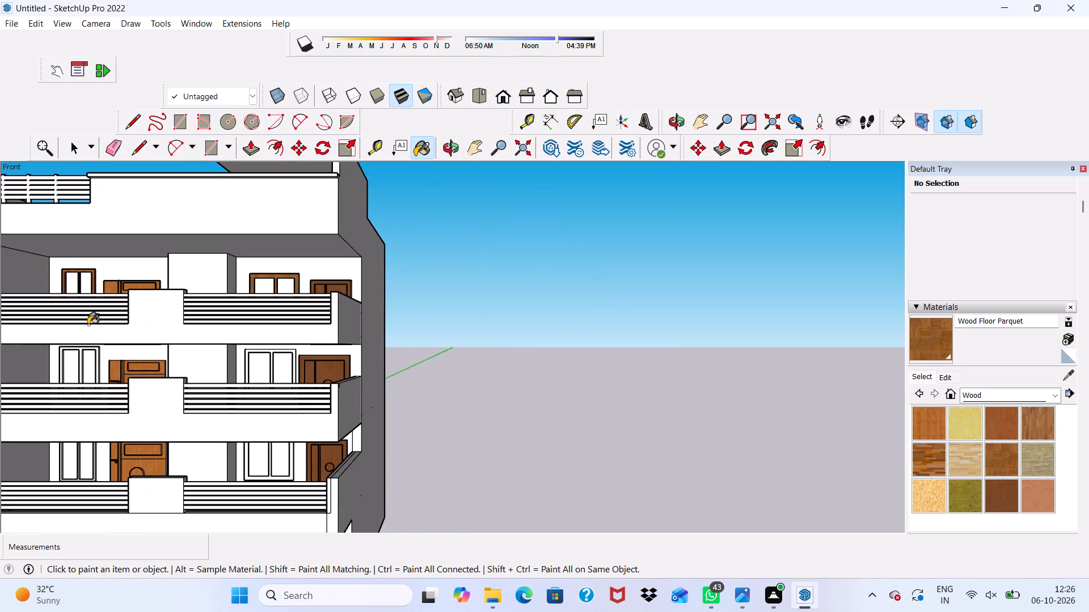
scroll(0, 333, up, 10)
middle_drag(74, 286, 203, 305)
scroll(0, 290, up, 4)
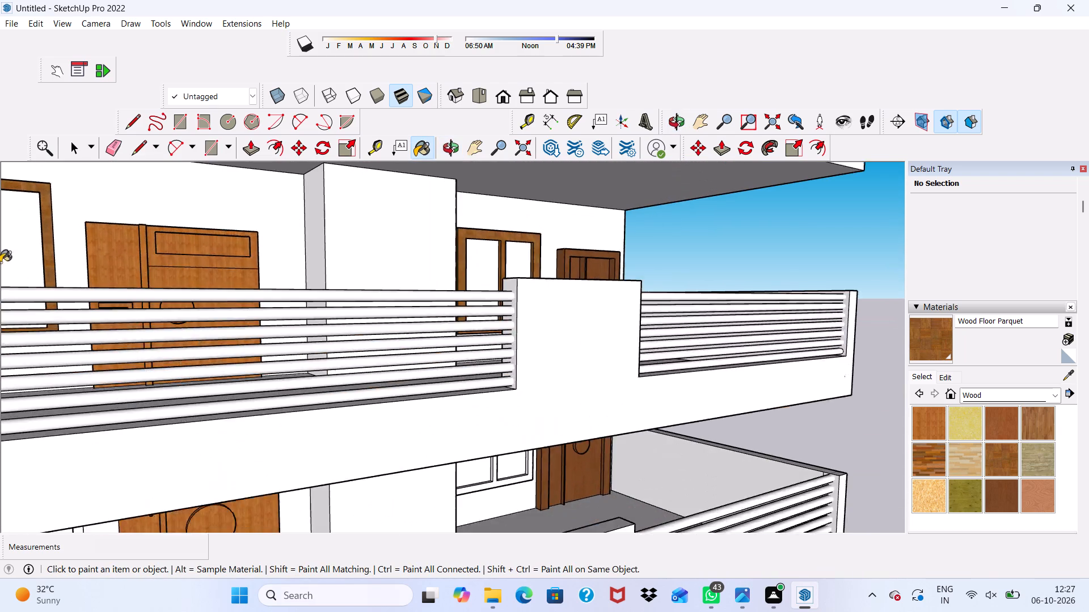
scroll(0, 262, up, 6)
middle_drag(12, 284, 18, 345)
scroll(2, 311, up, 9)
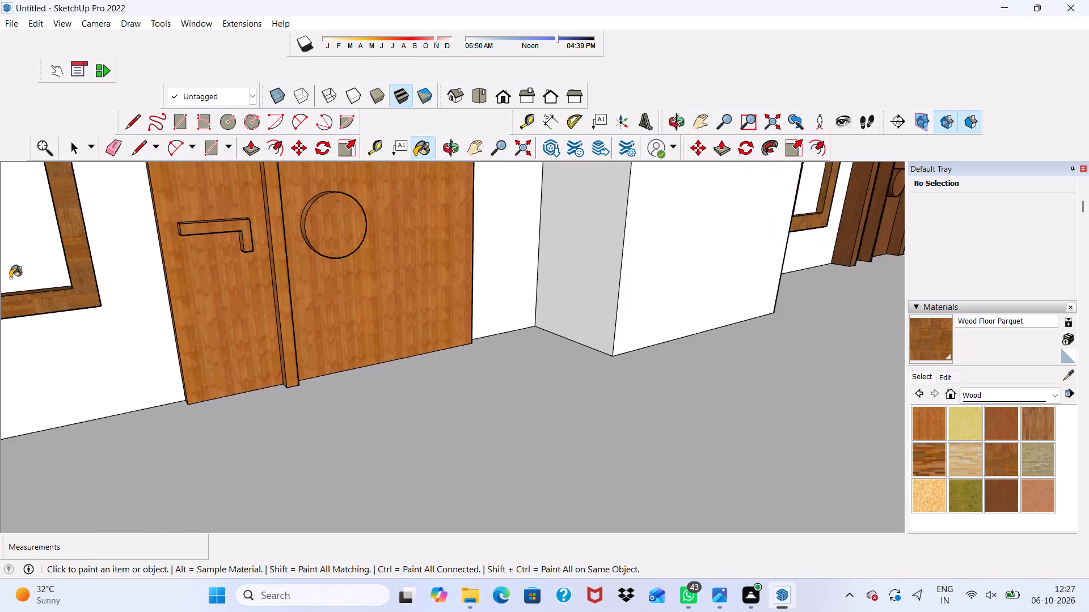
scroll(11, 277, down, 18)
scroll(179, 305, up, 1)
scroll(178, 311, down, 1)
scroll(153, 288, up, 1)
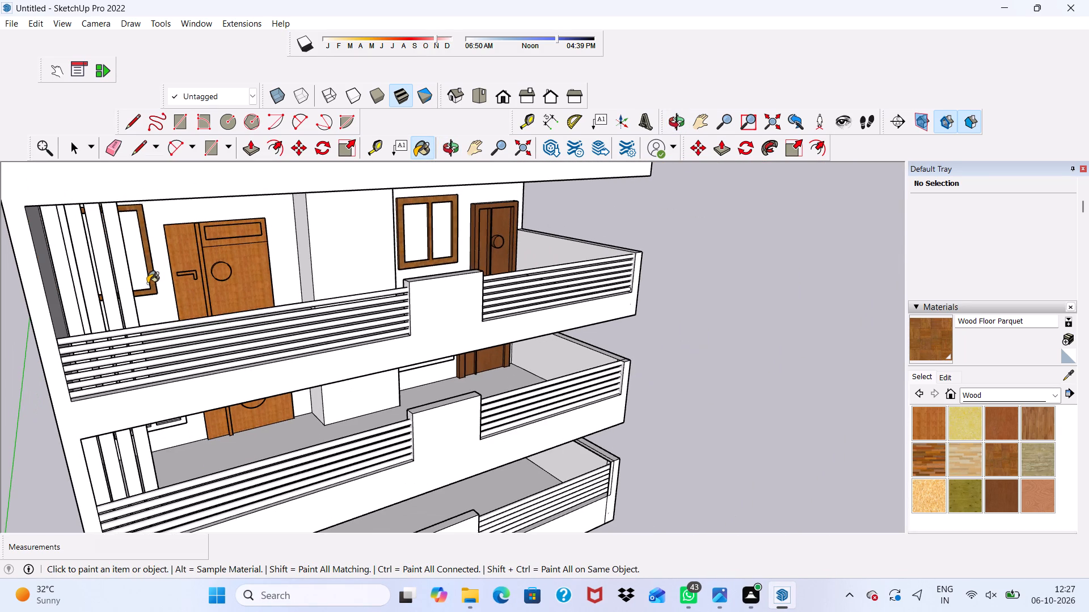
scroll(145, 283, up, 2)
scroll(103, 282, down, 9)
middle_drag(187, 290, 137, 222)
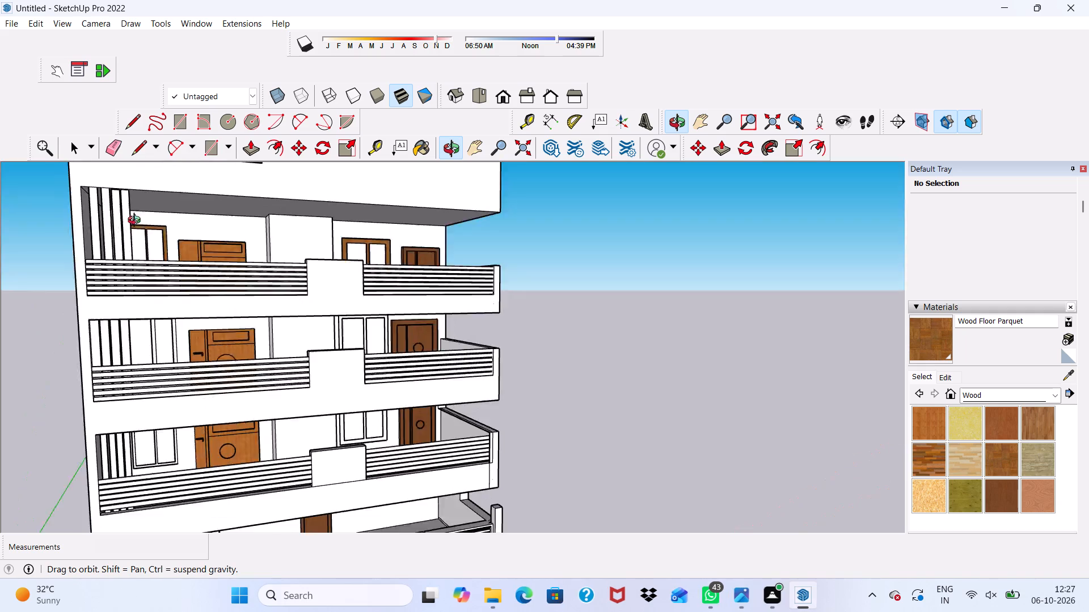
middle_drag(137, 222, 112, 215)
scroll(171, 375, up, 17)
click(204, 263)
Paint the post, top and divider inner faces of the opening farthest from the door with Wood Floor Parquet.
scroll(186, 305, up, 2)
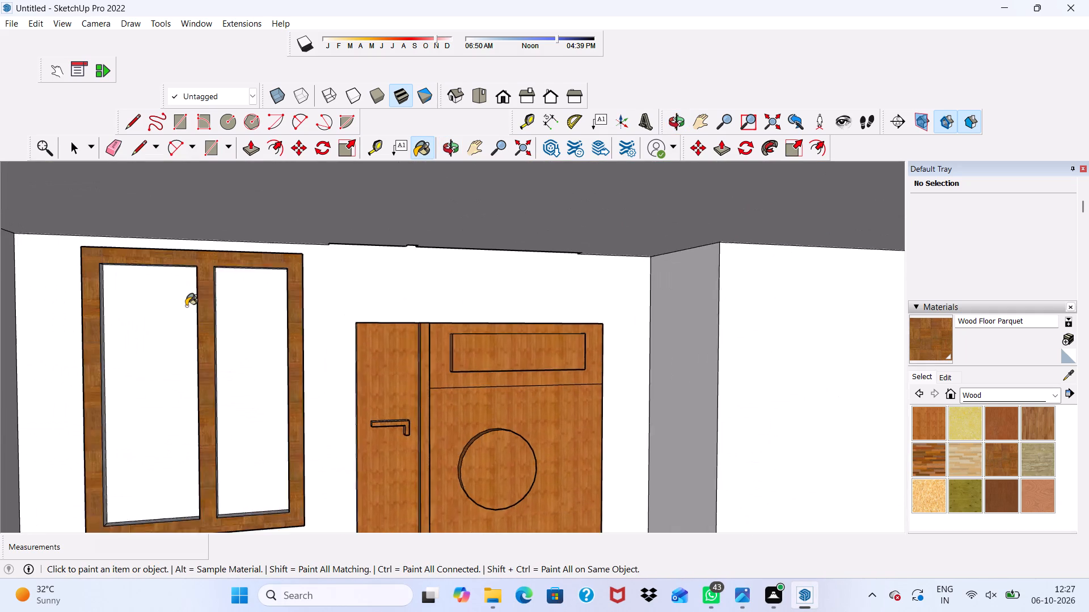
scroll(186, 306, up, 2)
scroll(79, 330, up, 7)
drag(78, 292, 73, 292)
scroll(44, 265, up, 3)
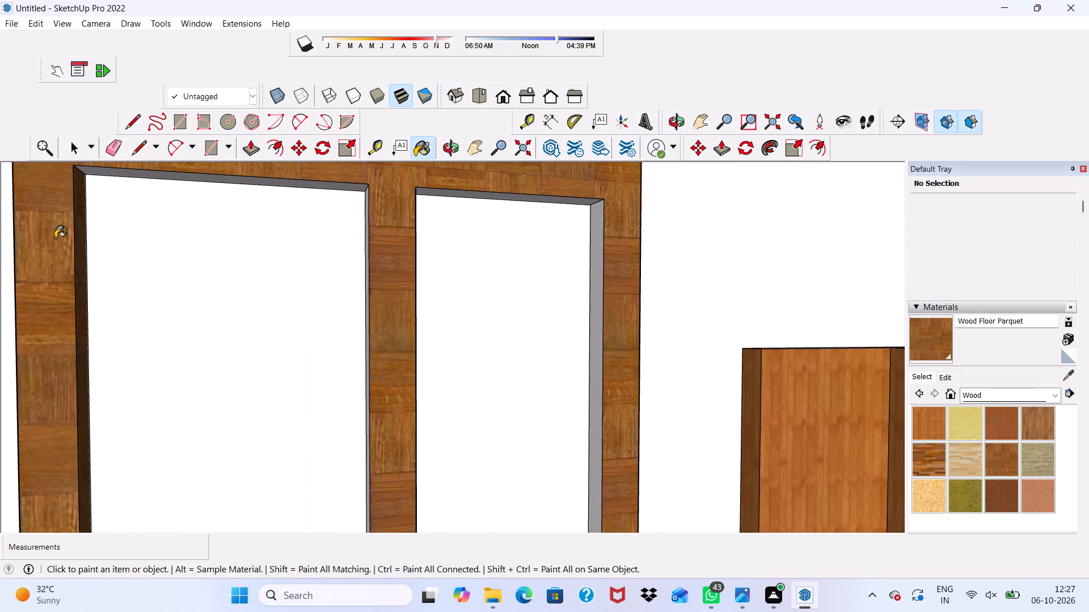
click(130, 173)
scroll(345, 303, down, 1)
middle_drag(345, 303, 380, 297)
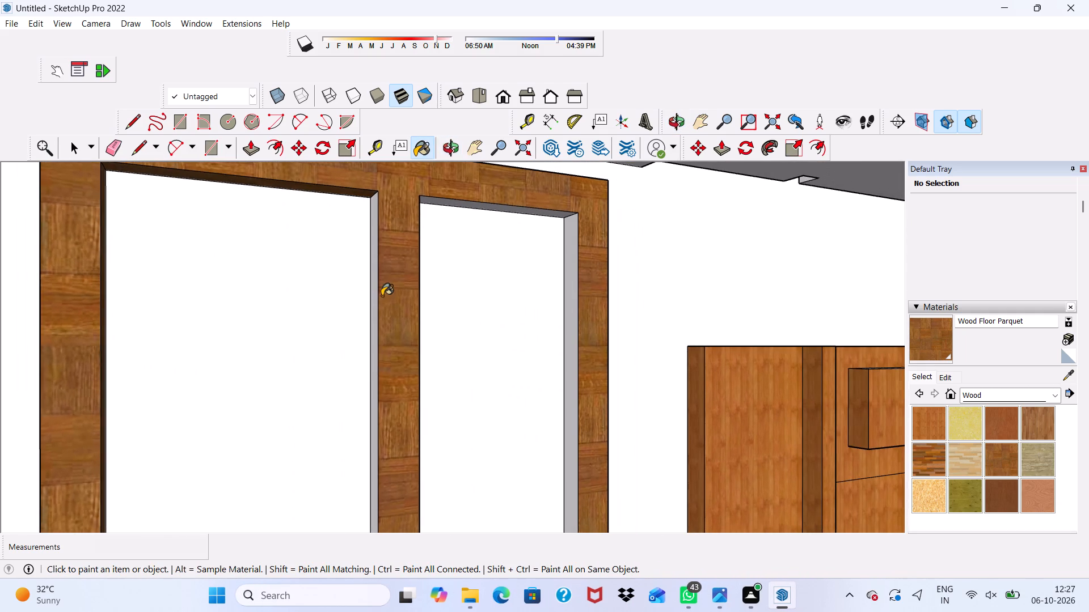
click(375, 296)
Paint the top inner face and the door-side post's inner face of the second opening with Wood Floor Parquet.
click(462, 205)
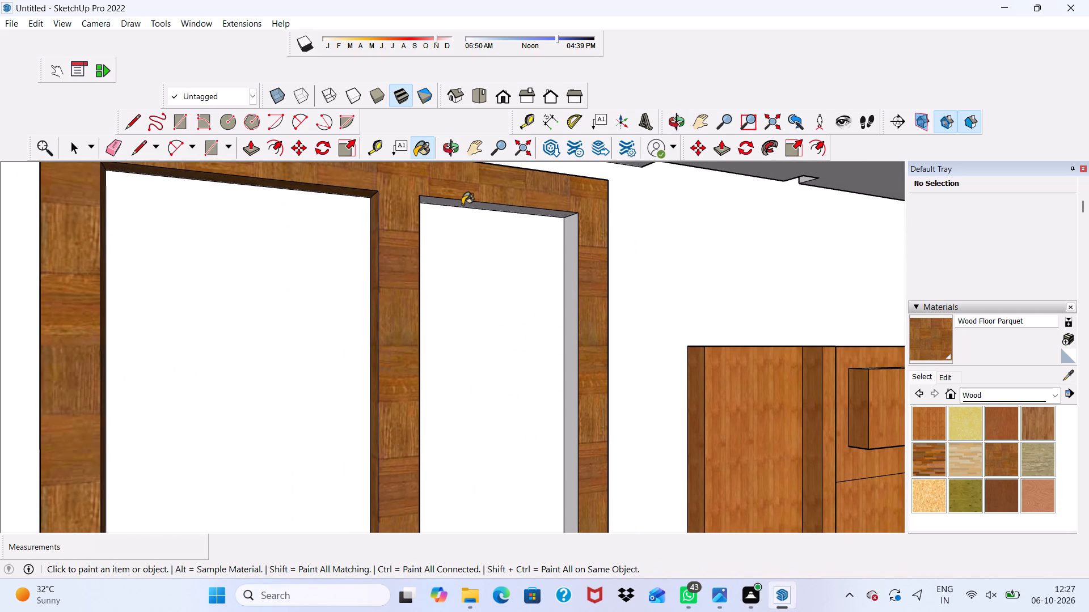
click(570, 275)
Paint the divider's side face and the frame's outer side, both facing the door, with Wood Floor Parquet.
scroll(511, 279, down, 5)
middle_drag(435, 281, 318, 287)
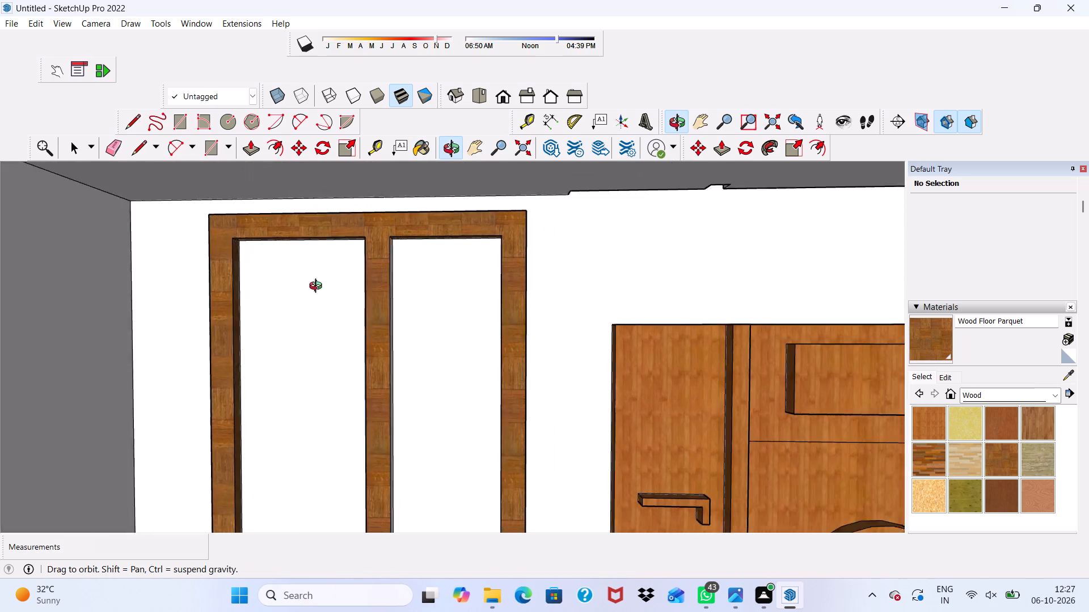
middle_drag(318, 287, 220, 297)
scroll(221, 296, down, 1)
scroll(412, 288, up, 2)
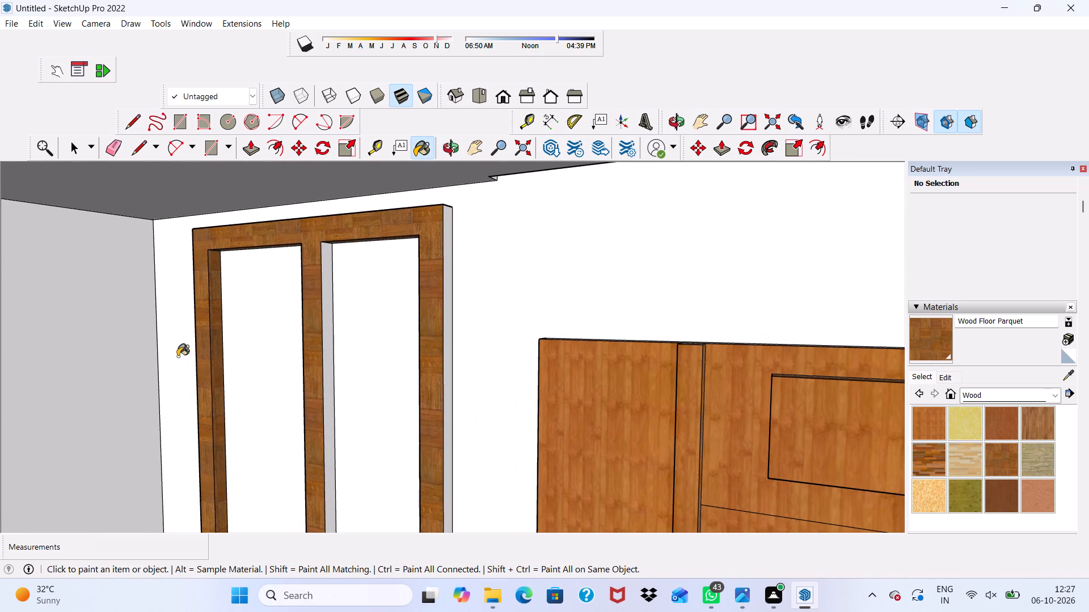
click(324, 303)
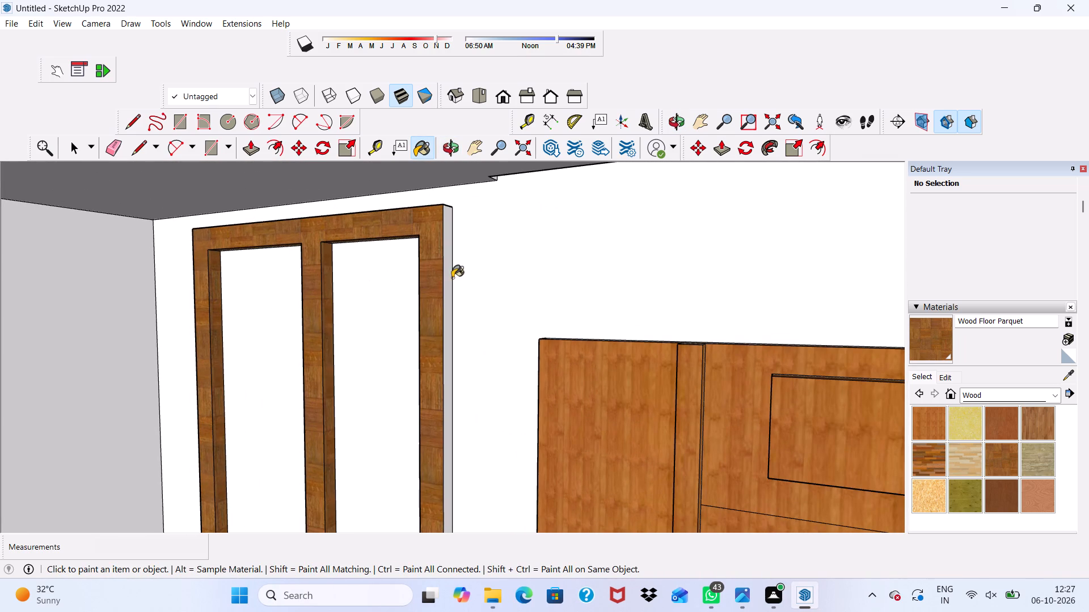
click(447, 282)
Paint the top outer edge face of this window frame with Wood Floor Parquet.
scroll(339, 254, down, 3)
middle_drag(334, 258, 310, 248)
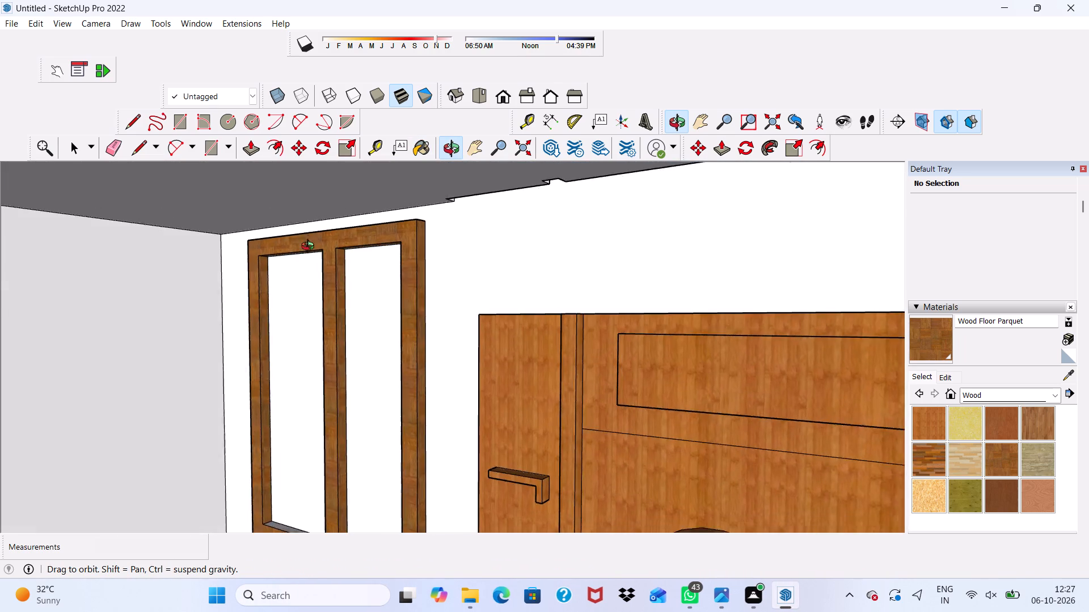
middle_drag(310, 248, 314, 242)
scroll(322, 220, up, 9)
scroll(336, 205, down, 2)
middle_drag(338, 239, 329, 277)
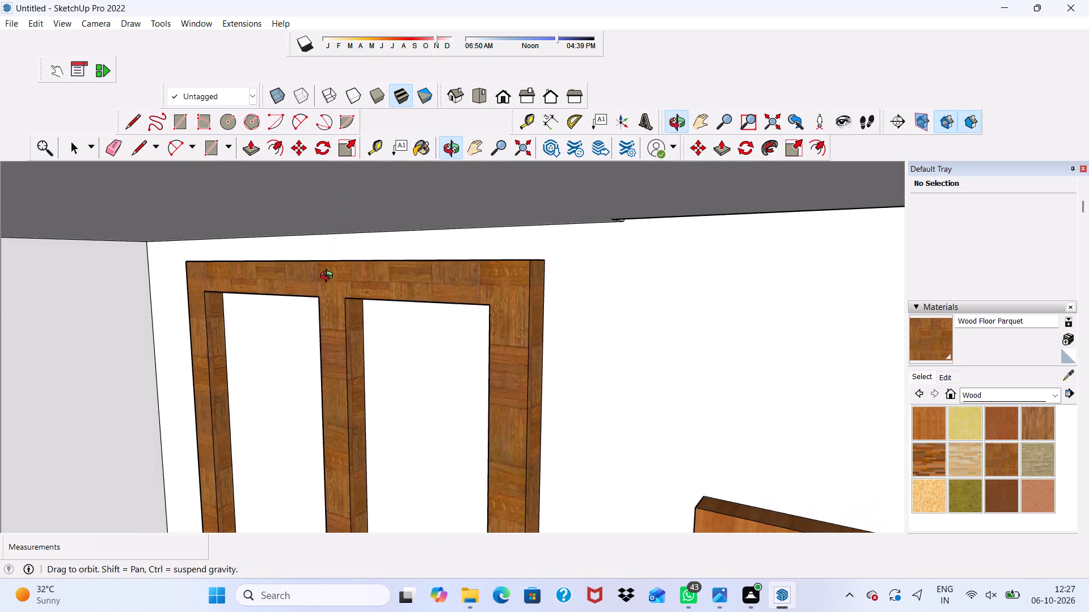
middle_drag(329, 277, 314, 261)
scroll(335, 236, up, 11)
middle_click(323, 242)
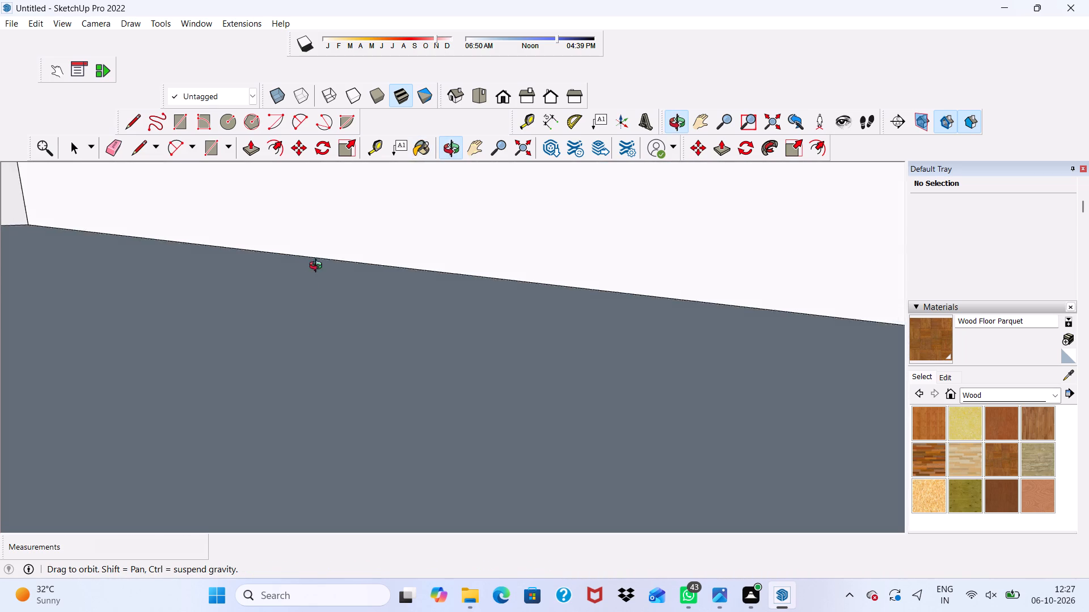
scroll(314, 295, up, 4)
click(312, 324)
Examine the painted window frame beside the light wood door from several angles for faces still unpainted.
scroll(297, 246, up, 1)
scroll(297, 246, down, 4)
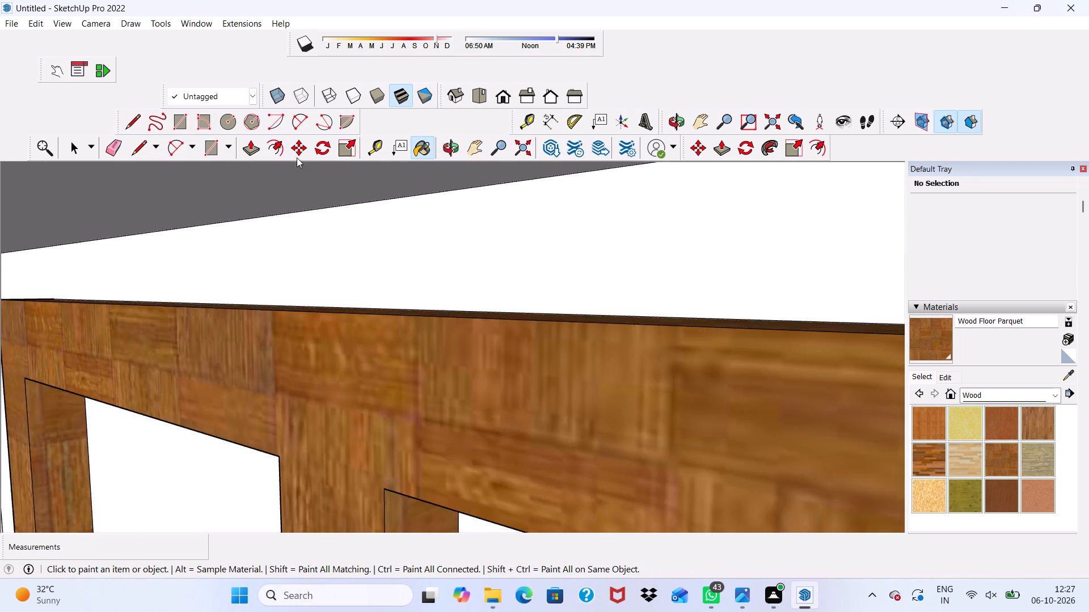
scroll(297, 158, down, 17)
scroll(198, 218, up, 1)
scroll(199, 230, down, 6)
middle_drag(278, 288, 347, 209)
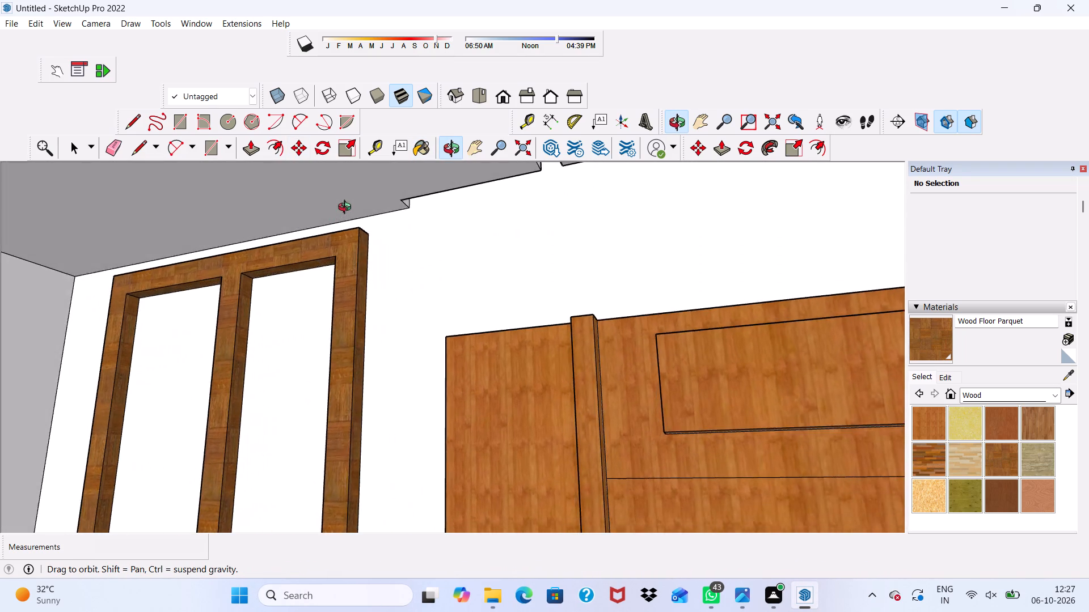
middle_drag(347, 209, 363, 236)
scroll(90, 283, down, 9)
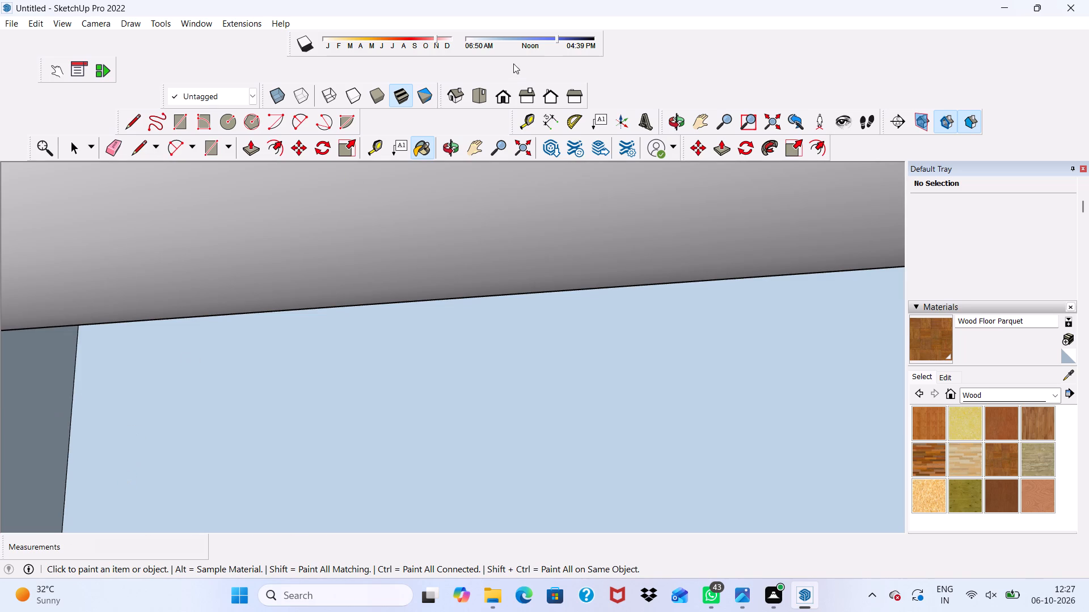
click(497, 97)
scroll(442, 290, down, 5)
middle_drag(218, 253, 214, 337)
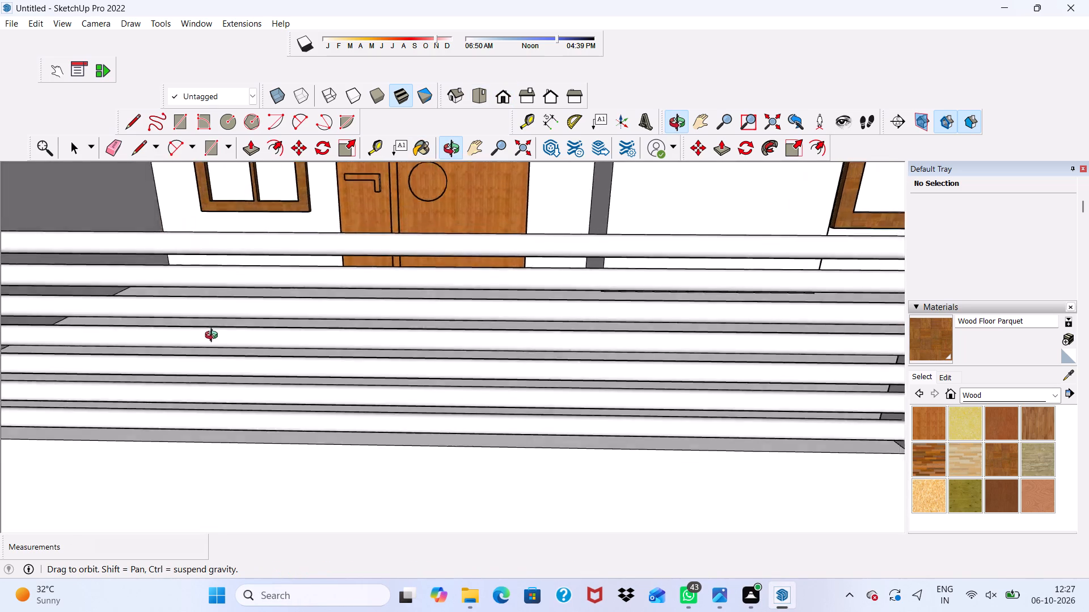
middle_drag(214, 337, 232, 275)
scroll(236, 239, up, 5)
scroll(155, 283, up, 4)
middle_drag(209, 291, 411, 240)
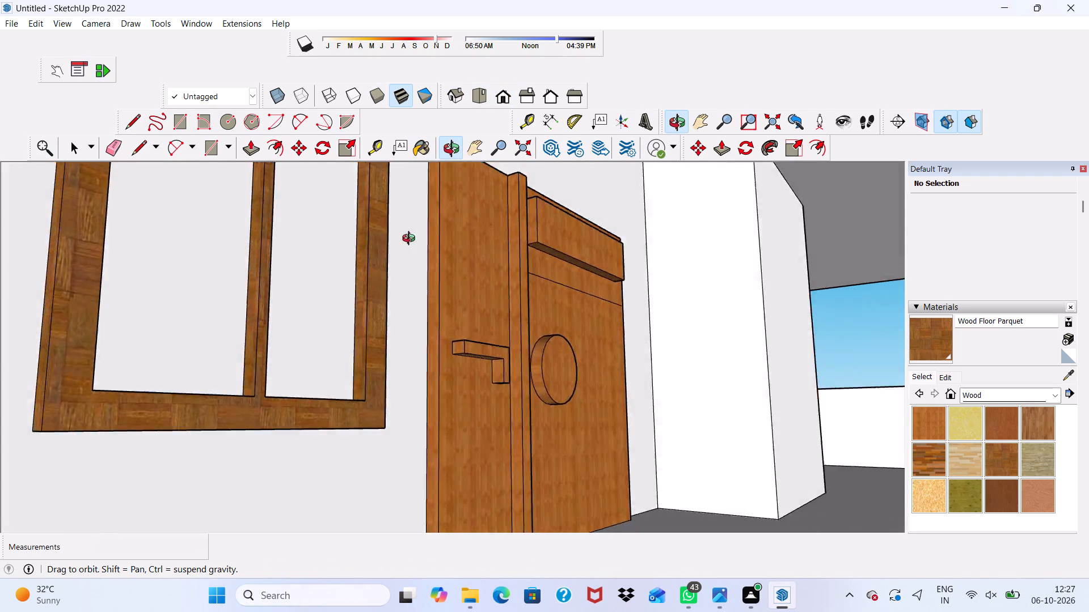
middle_drag(411, 240, 212, 267)
scroll(185, 277, down, 10)
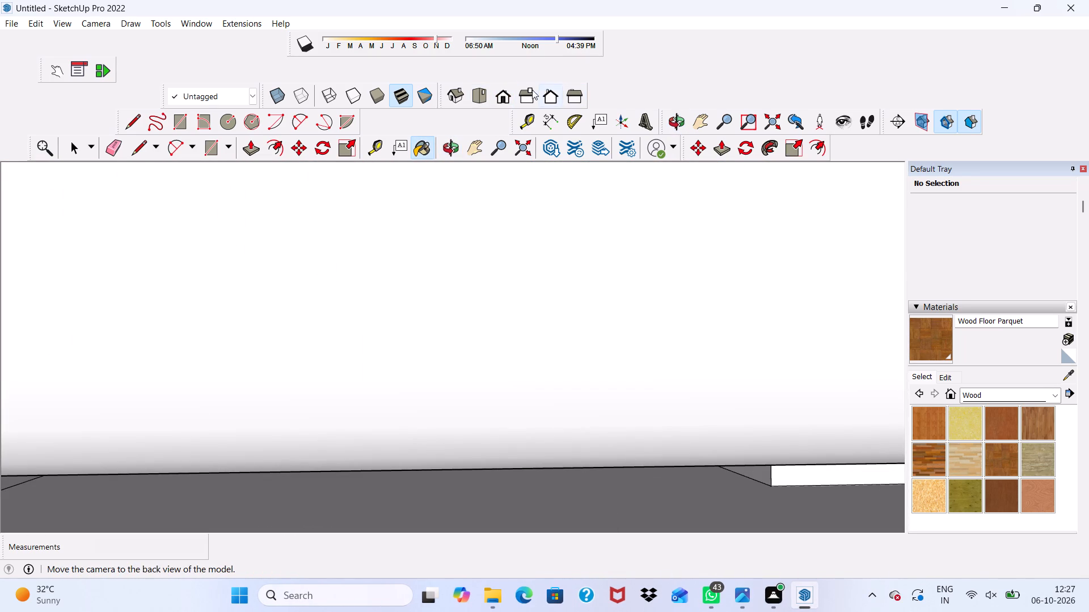
click(503, 96)
scroll(499, 164, down, 5)
scroll(311, 336, down, 9)
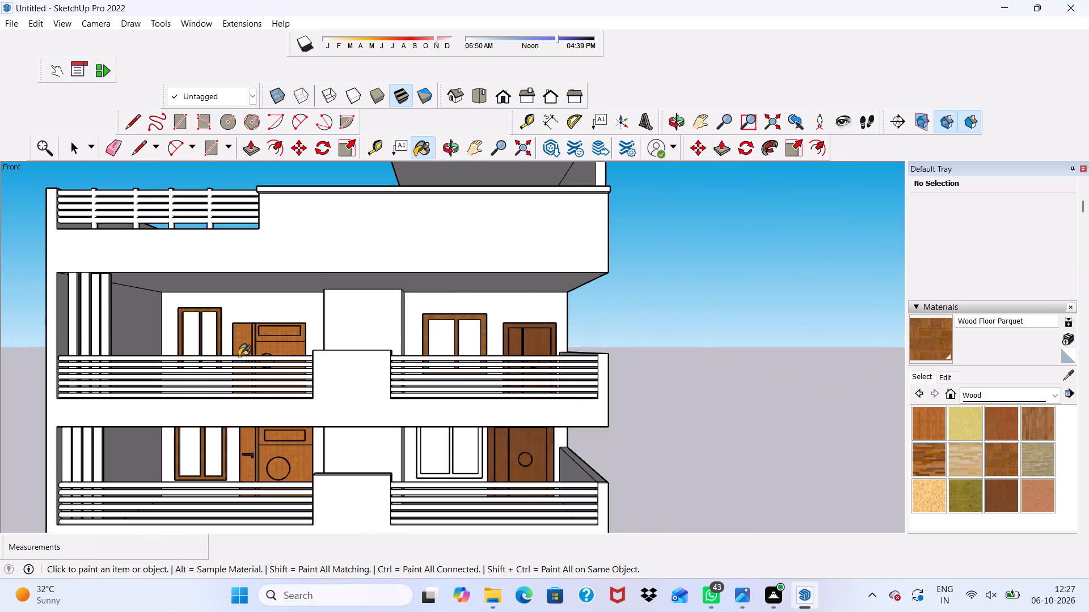
middle_drag(239, 357, 111, 317)
scroll(273, 483, up, 14)
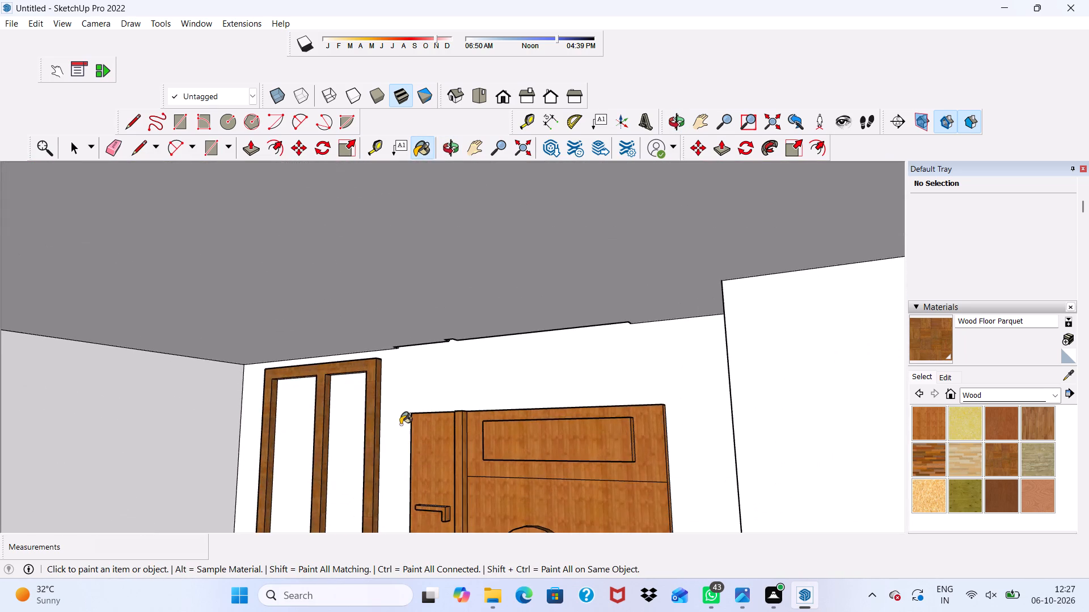
middle_drag(399, 424, 356, 392)
scroll(352, 360, up, 10)
middle_drag(355, 395, 355, 406)
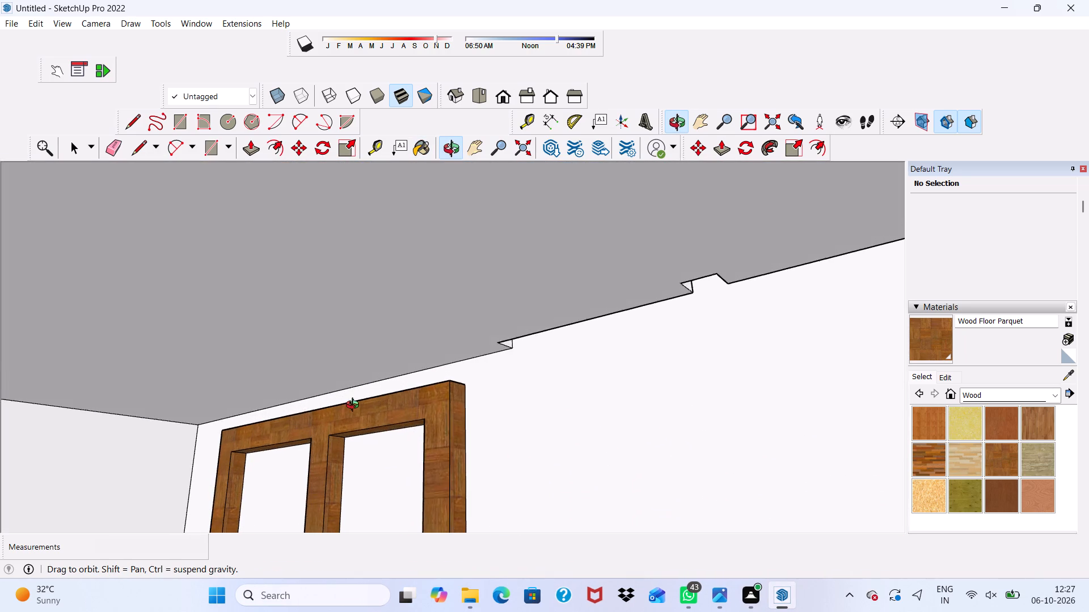
middle_drag(355, 406, 246, 347)
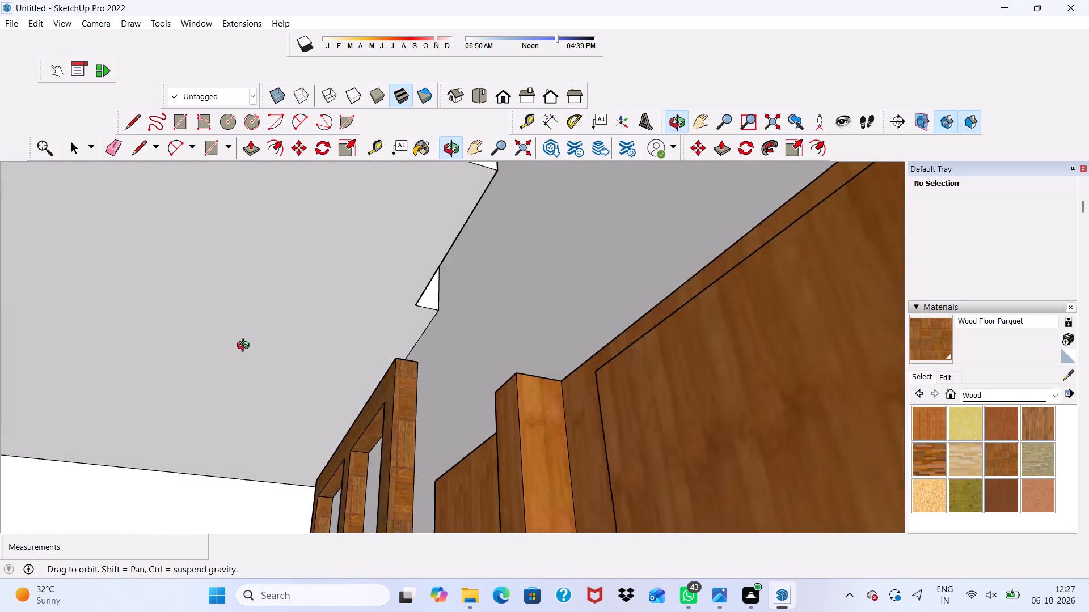
middle_drag(246, 347, 242, 371)
middle_drag(247, 370, 396, 471)
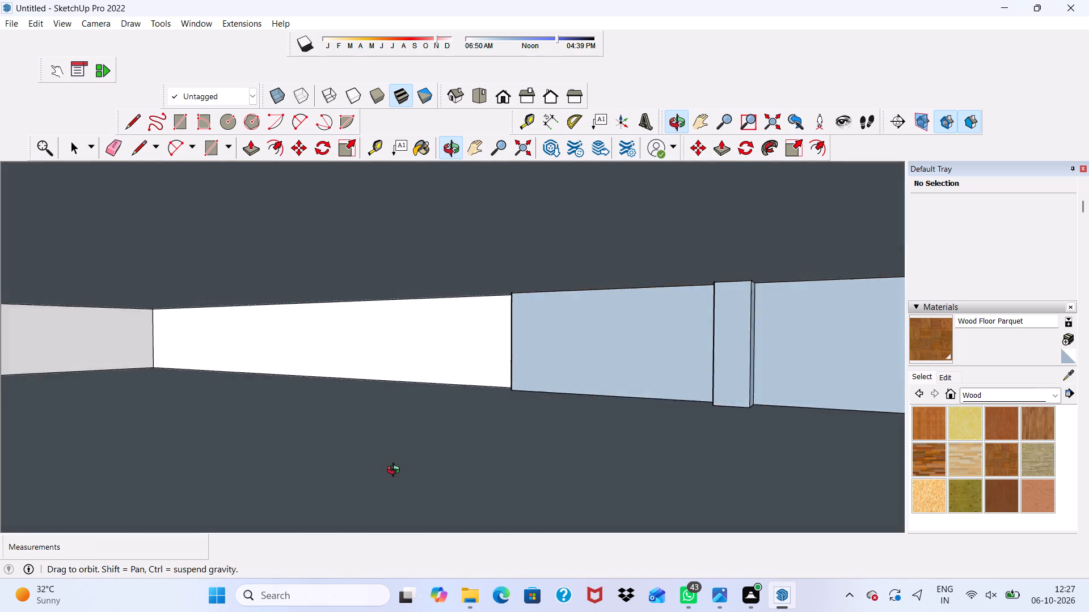
middle_drag(396, 471, 412, 413)
Paint the front face of the lower-floor window frame beside the dark wood door with Wood Floor Parquet.
scroll(394, 345, down, 14)
scroll(249, 411, up, 1)
scroll(339, 337, down, 8)
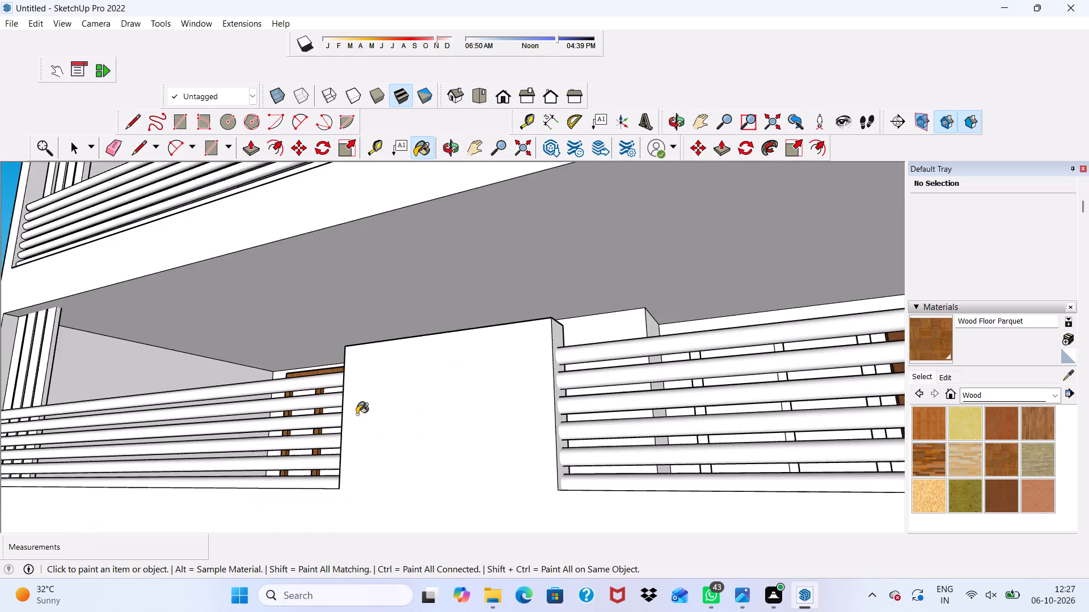
scroll(357, 414, down, 9)
scroll(317, 427, up, 1)
scroll(218, 355, down, 5)
middle_drag(343, 418, 458, 483)
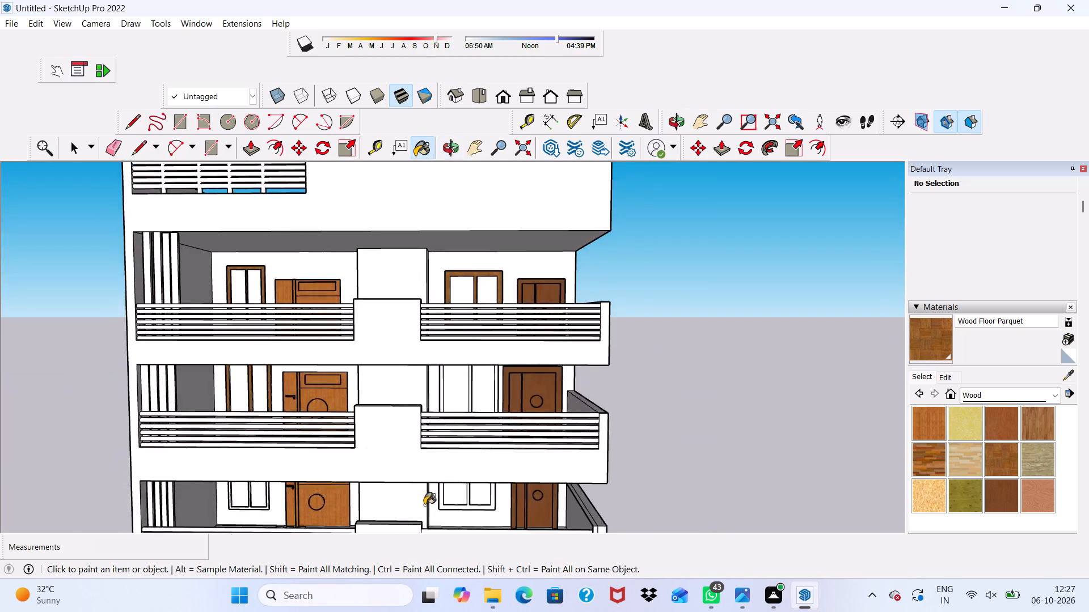
scroll(406, 509, up, 3)
scroll(351, 532, up, 4)
scroll(486, 481, up, 6)
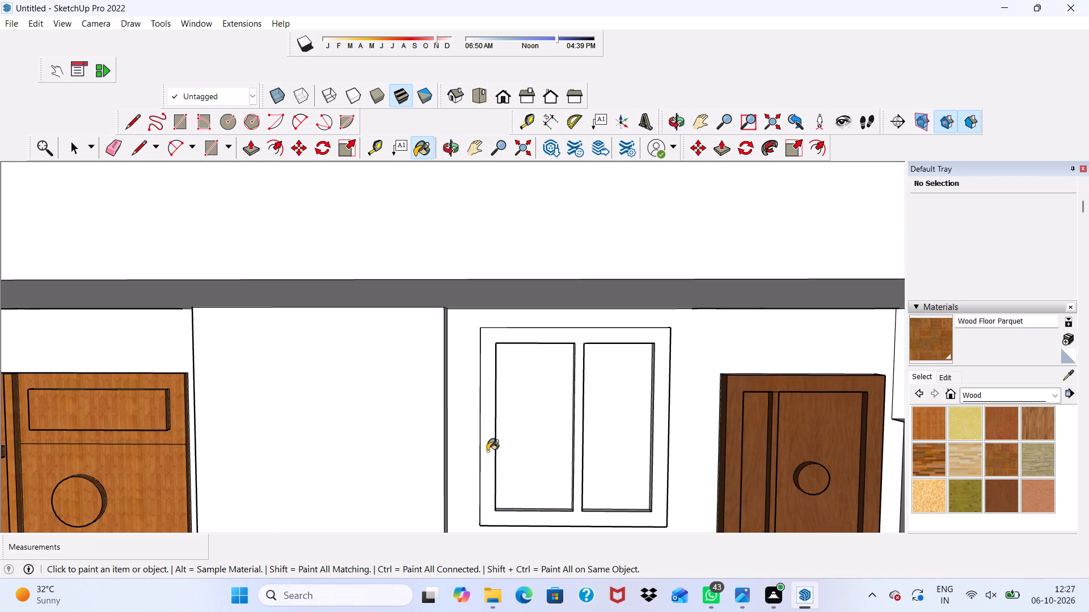
click(487, 451)
Paint the top and outer-post inner faces of the opening farthest from the dark door with Wood Floor Parquet.
scroll(556, 452, up, 3)
scroll(621, 374, up, 4)
scroll(535, 313, up, 5)
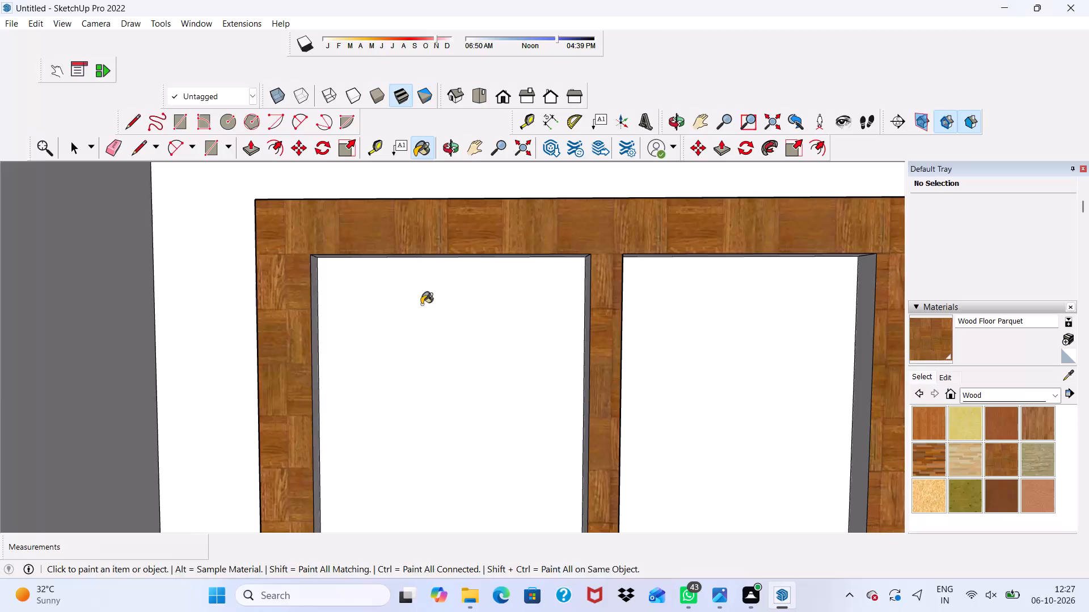
middle_drag(421, 304, 263, 233)
scroll(339, 321, up, 3)
click(353, 319)
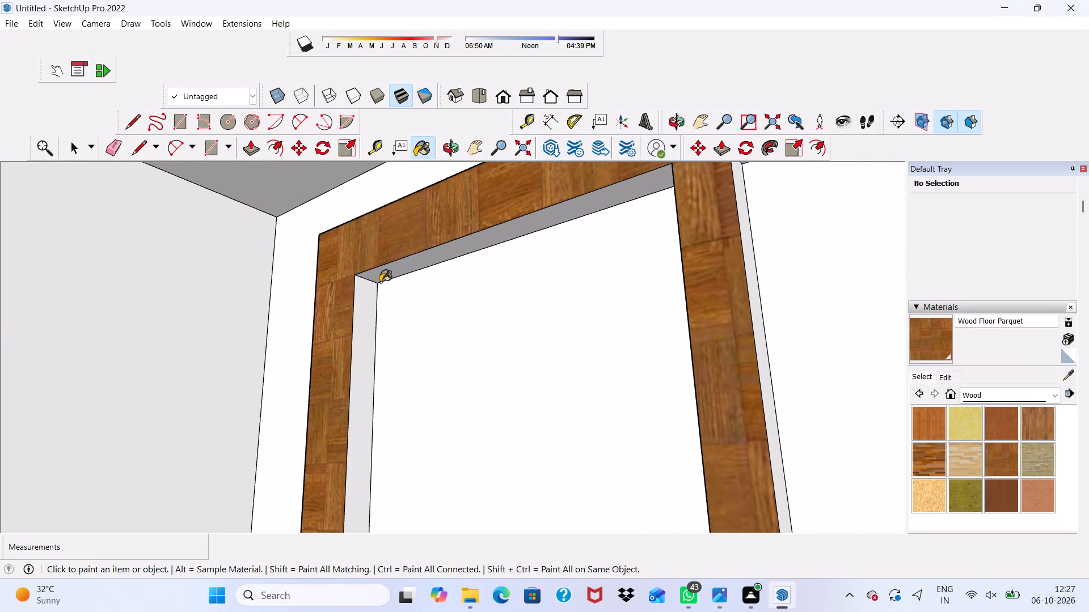
click(386, 276)
click(365, 319)
Paint both side faces of this window's central divider with Wood Floor Parquet.
scroll(755, 303, up, 4)
click(755, 303)
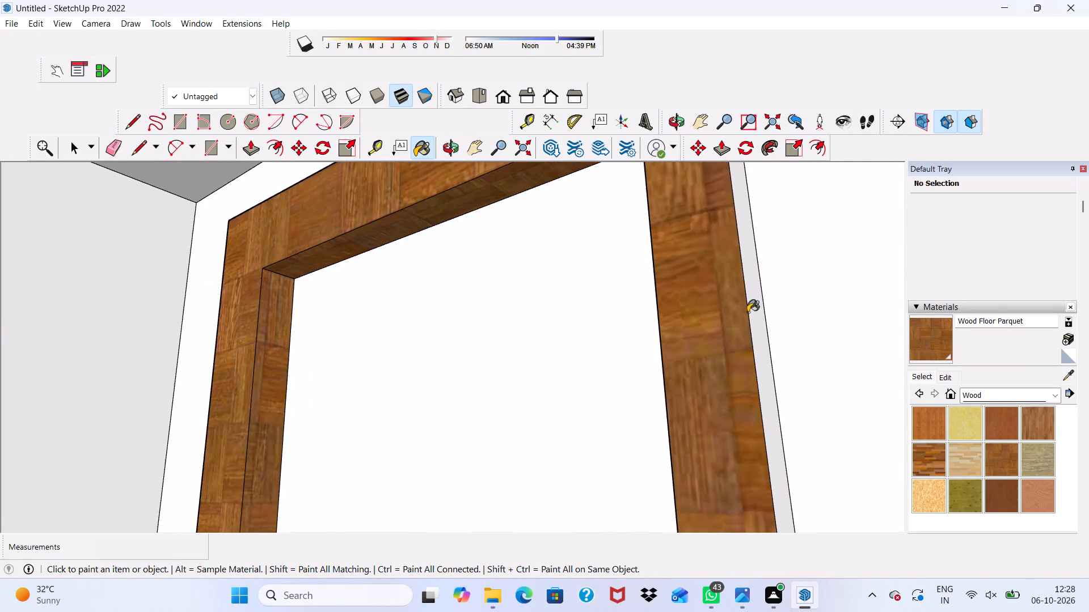
scroll(647, 342, down, 3)
middle_drag(617, 358, 769, 343)
scroll(689, 346, up, 2)
click(710, 338)
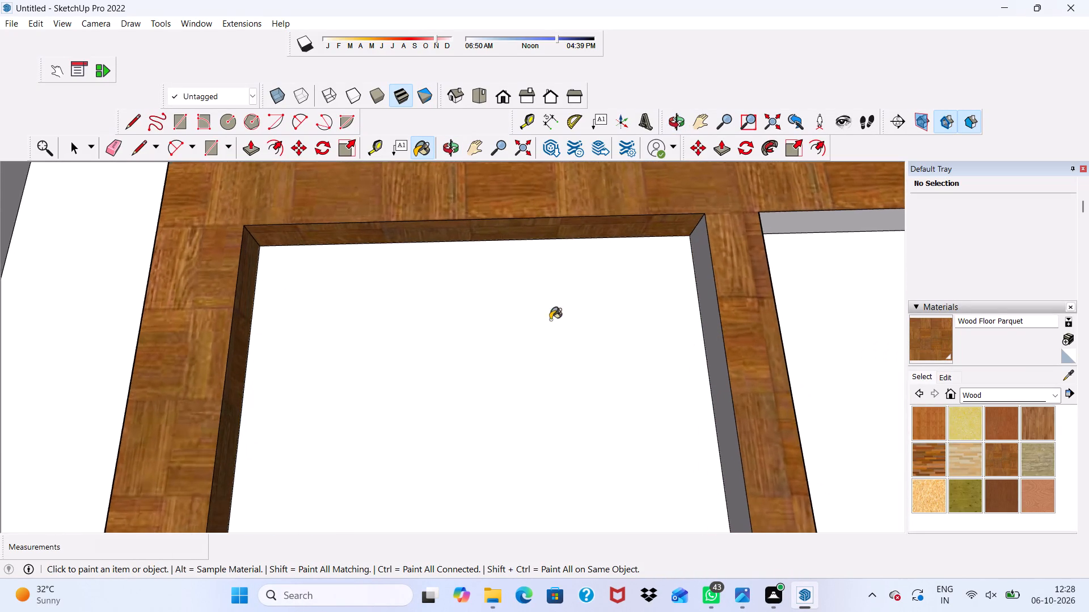
Paint the top and door-side post inner faces of the second opening with Wood Floor Parquet.
scroll(542, 326, down, 7)
scroll(590, 227, up, 2)
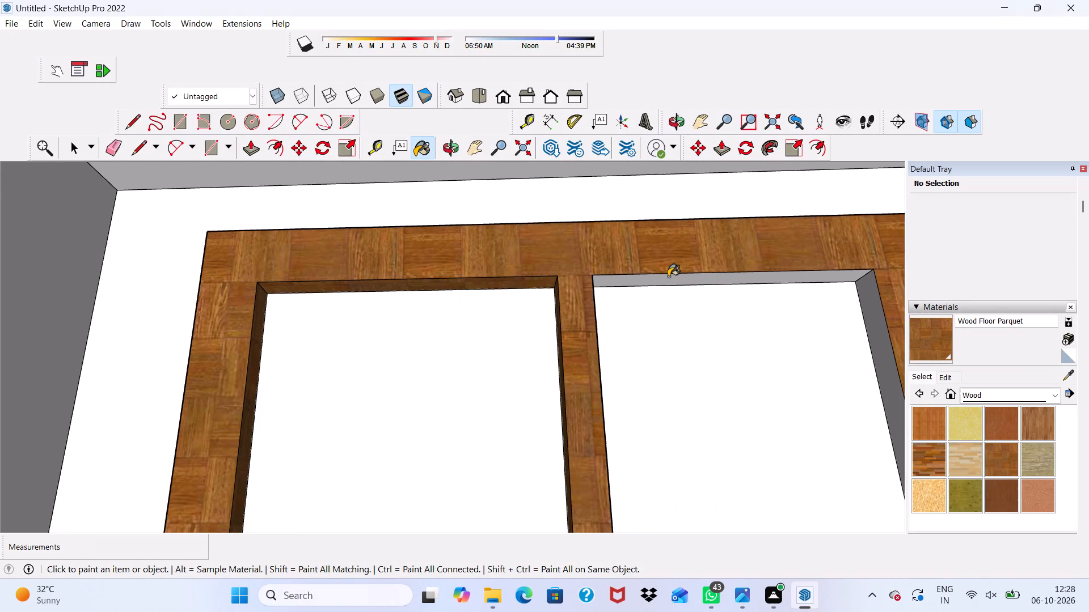
click(668, 277)
click(872, 328)
Paint the bottom inner faces of both openings in the lower-floor window beside the dark door with Wood Floor Parquet.
scroll(719, 317, down, 8)
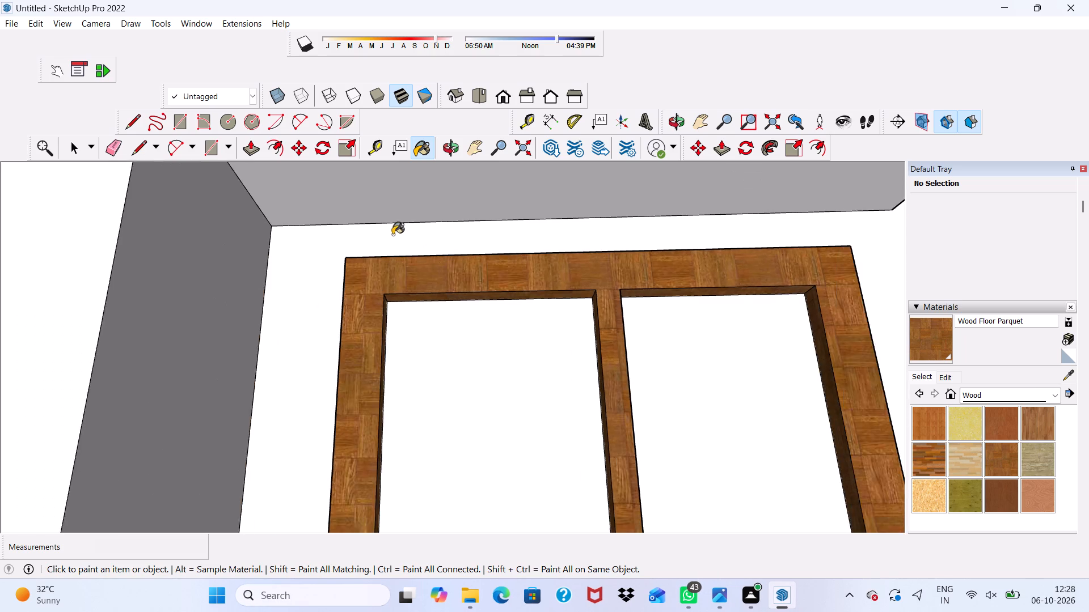
scroll(392, 235, down, 10)
click(497, 95)
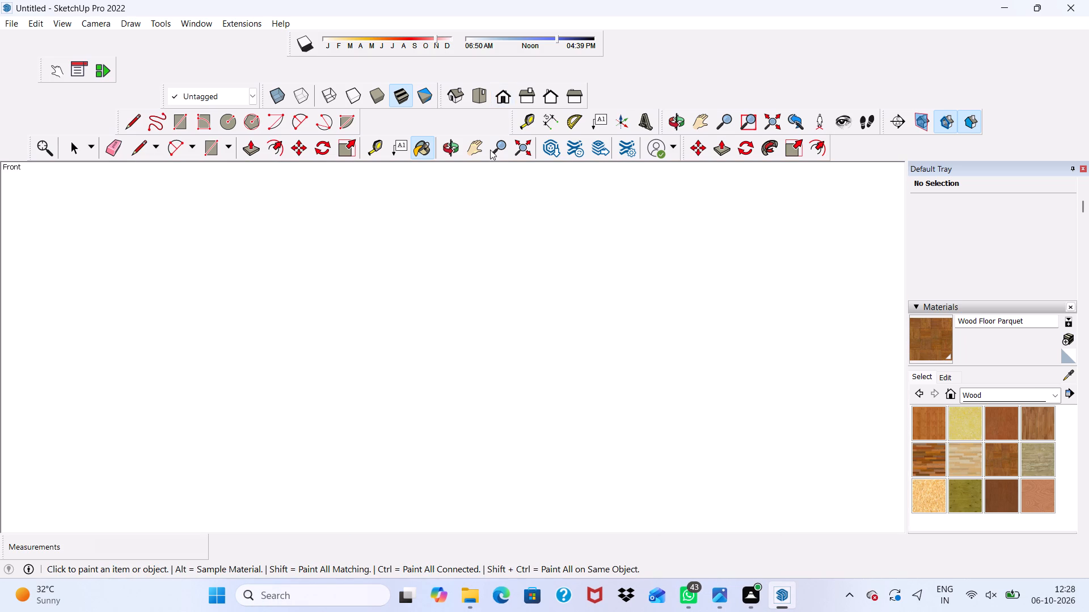
scroll(466, 312, down, 8)
scroll(368, 347, up, 1)
scroll(367, 348, down, 10)
scroll(0, 123, down, 8)
scroll(284, 342, up, 1)
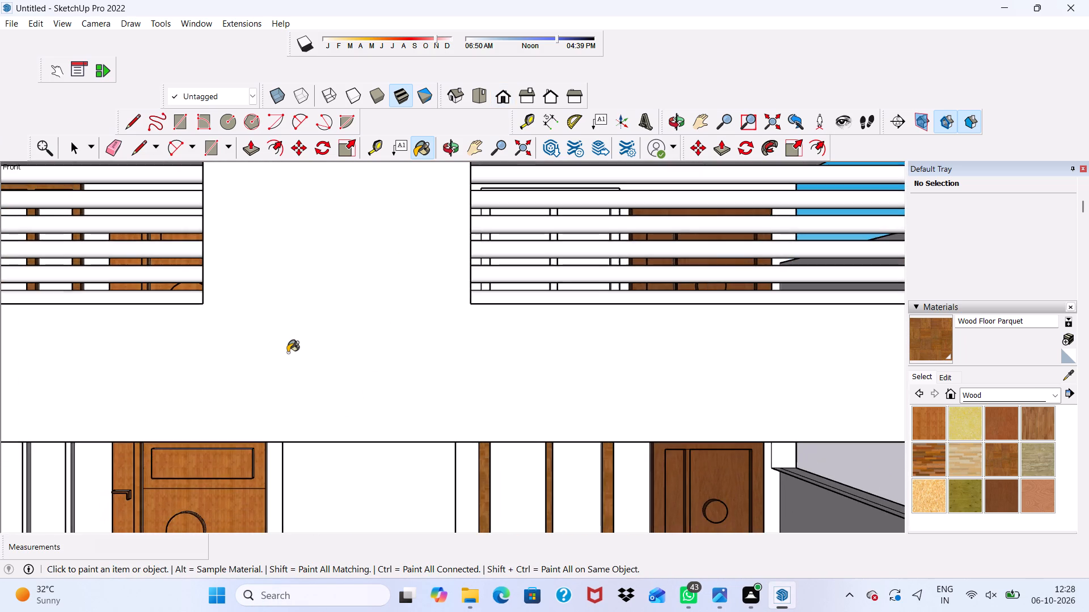
scroll(303, 366, down, 1)
scroll(302, 372, up, 1)
scroll(308, 381, down, 3)
middle_drag(471, 468, 399, 491)
scroll(427, 444, up, 1)
scroll(425, 371, down, 5)
scroll(398, 329, down, 1)
scroll(471, 530, up, 11)
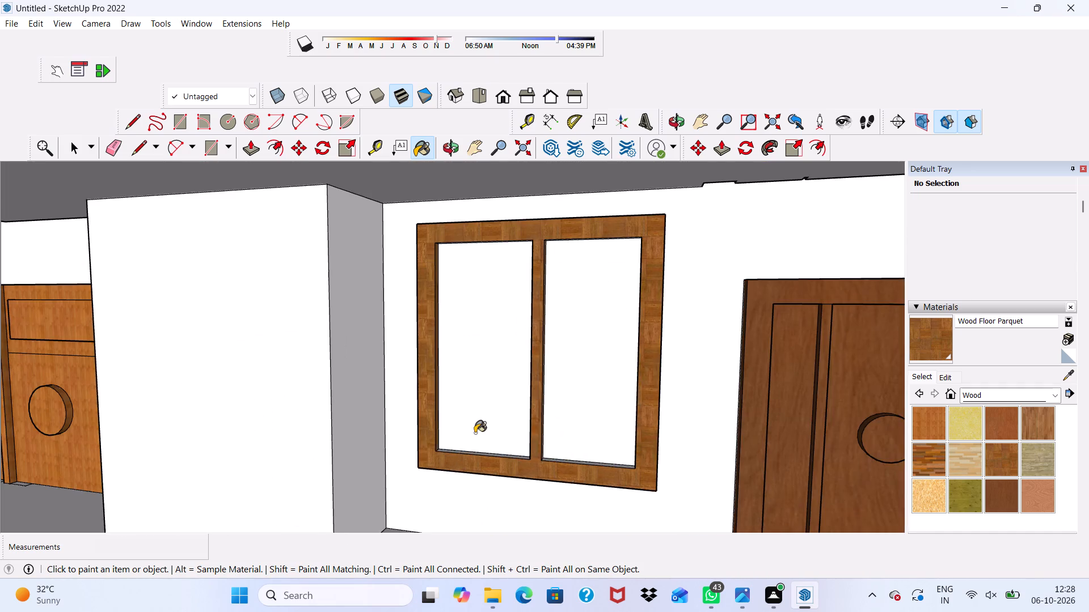
middle_drag(475, 433, 458, 448)
scroll(458, 448, up, 11)
click(455, 464)
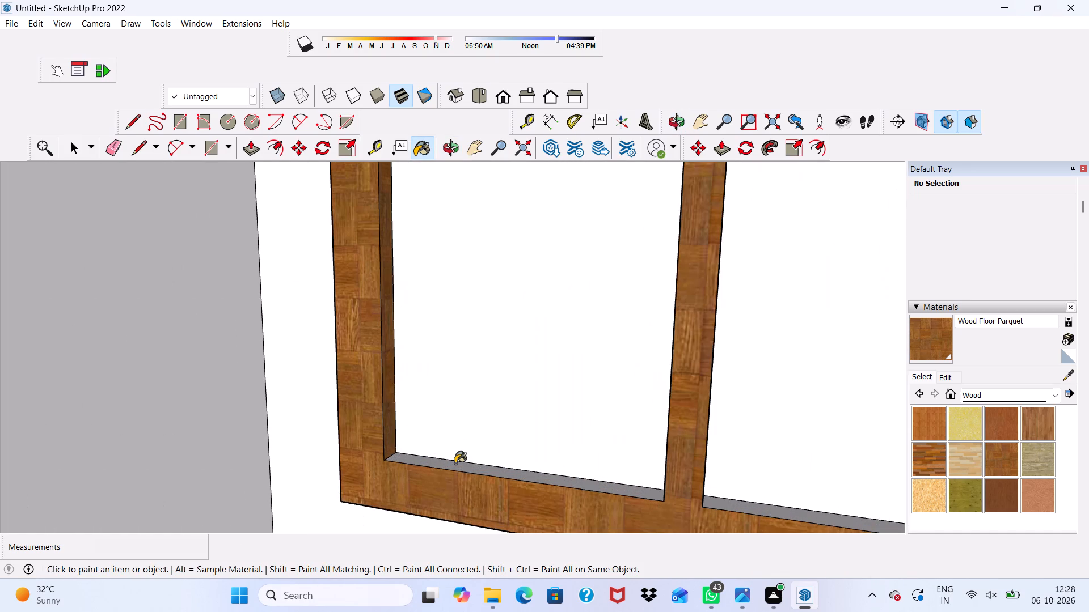
click(763, 510)
Paint the front face of the unpainted window frame beside the dark door on the floor above with Wood Floor Parquet.
scroll(548, 423, down, 8)
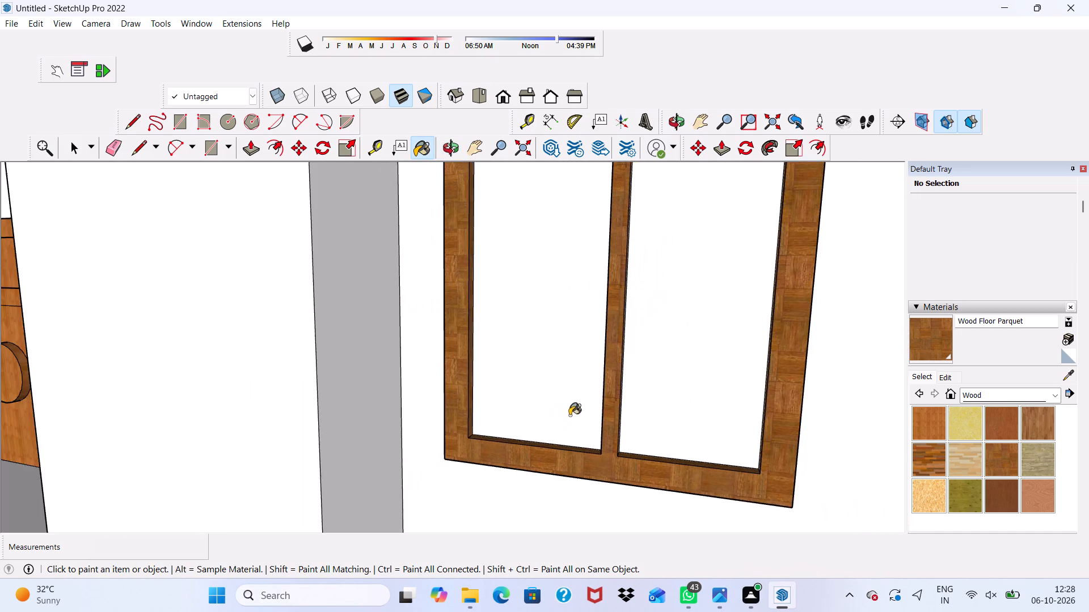
scroll(569, 415, down, 2)
scroll(550, 407, up, 1)
scroll(550, 407, down, 5)
middle_drag(515, 401, 550, 413)
scroll(495, 379, down, 2)
scroll(489, 392, up, 1)
scroll(488, 393, down, 2)
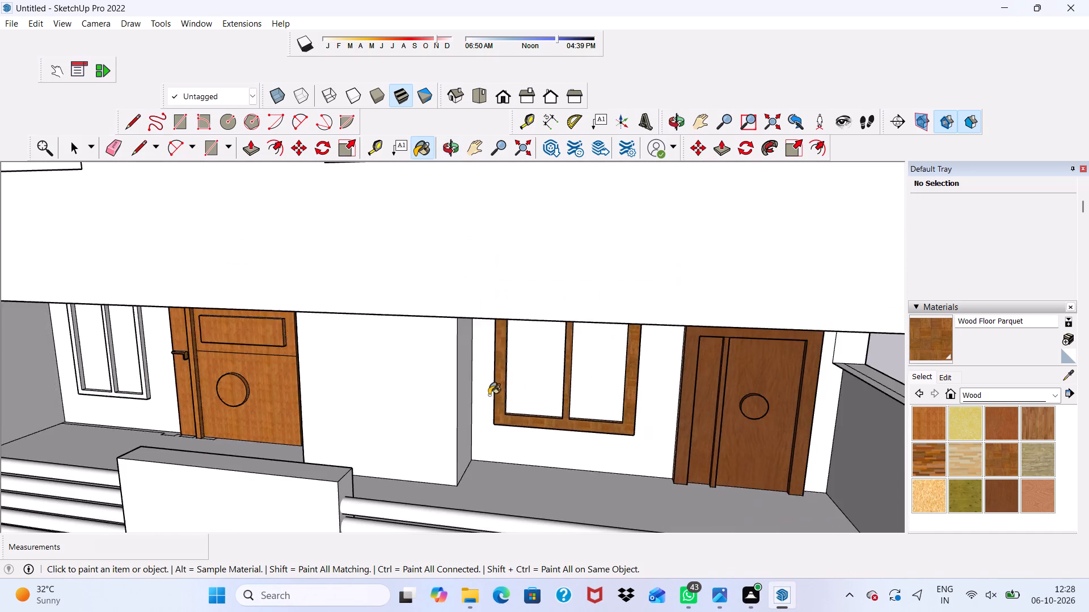
scroll(489, 395, down, 7)
scroll(519, 300, up, 15)
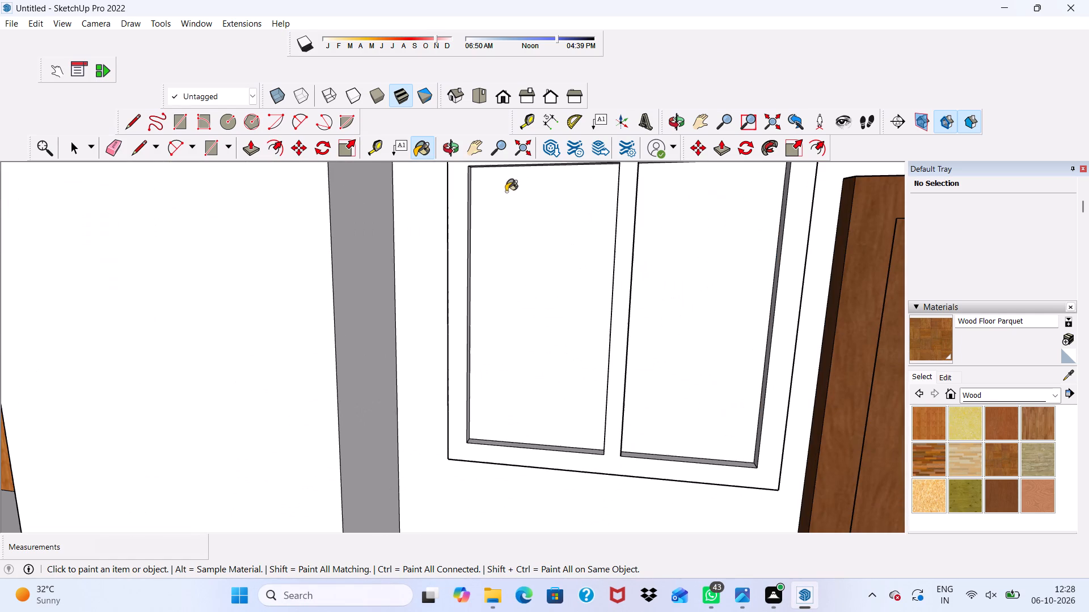
click(458, 283)
Paint the bottom, outer-post and divider inner faces of this window's opening farthest from the door with Wood Floor Parquet.
scroll(544, 453, up, 11)
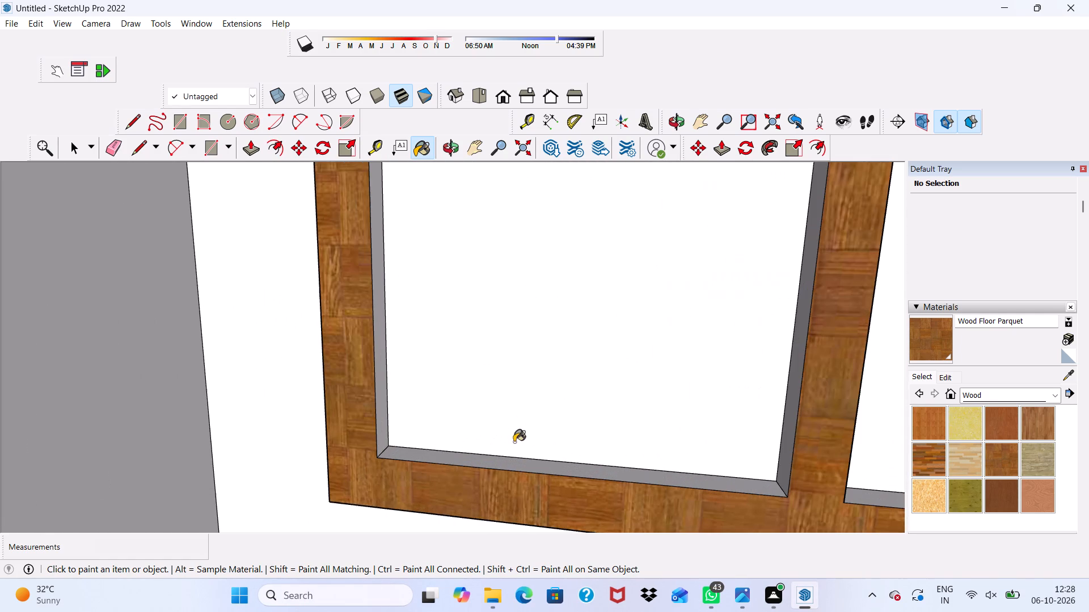
click(504, 470)
scroll(488, 430, up, 5)
click(294, 411)
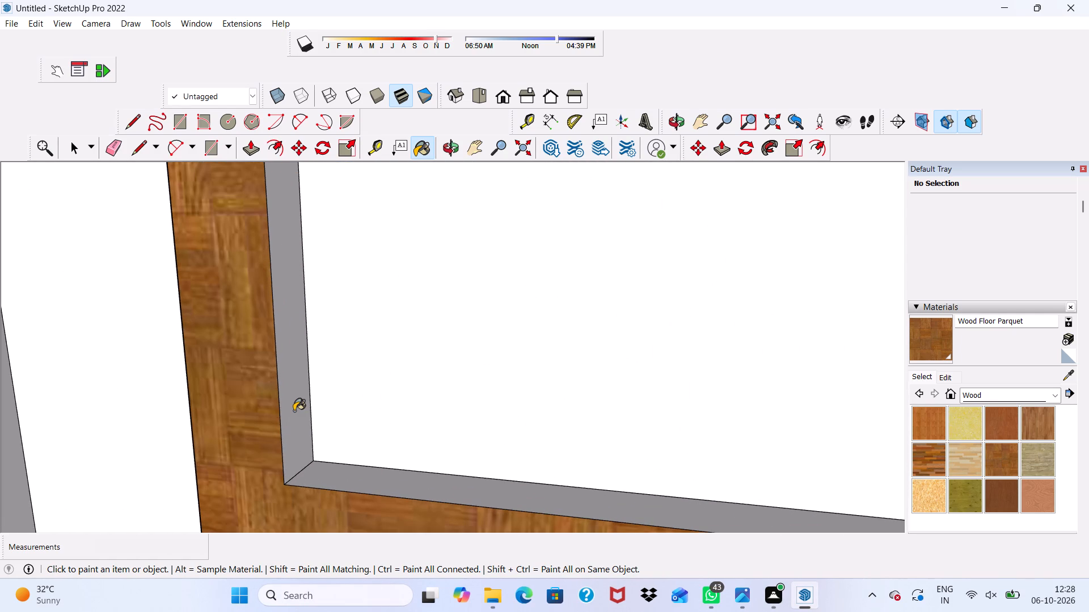
click(322, 481)
scroll(251, 466, down, 9)
middle_drag(163, 439, 278, 432)
scroll(501, 385, up, 2)
click(566, 362)
Paint the bottom and door-side post inner faces of this window's second opening with Wood Floor Parquet.
click(674, 471)
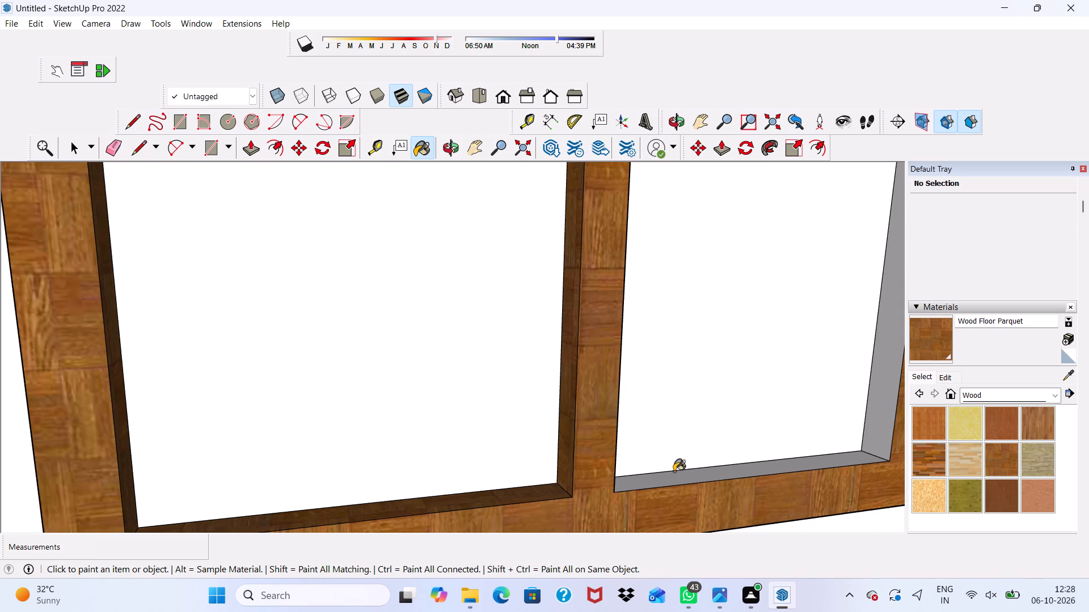
click(674, 478)
click(880, 393)
scroll(661, 392, down, 3)
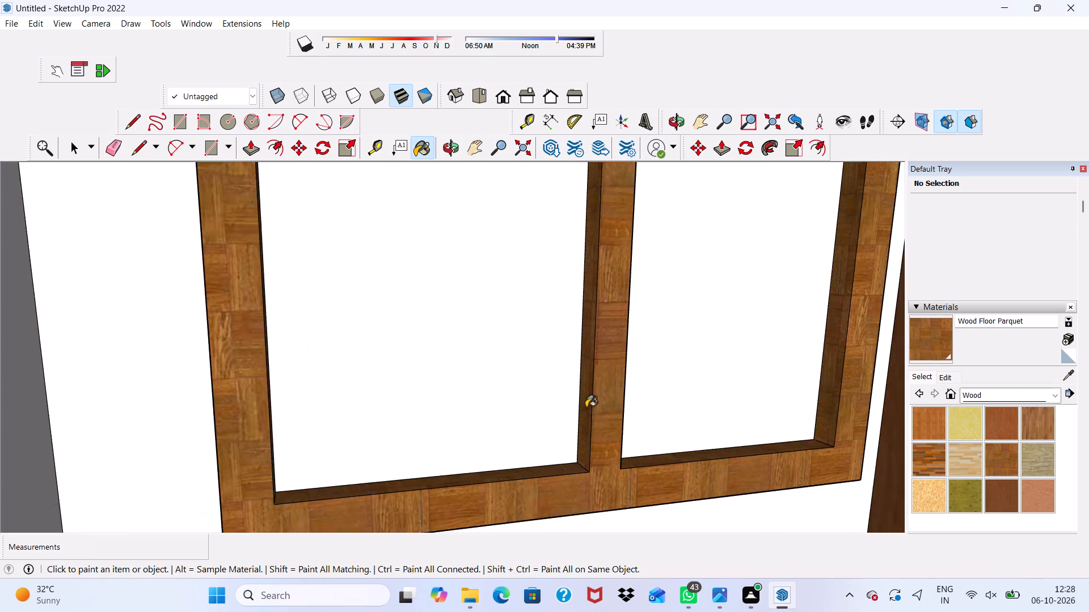
Paint the divider's side face and the frame's outer side, both facing the dark door, with Wood Floor Parquet.
scroll(586, 407, down, 6)
middle_drag(528, 406, 278, 436)
scroll(500, 386, up, 3)
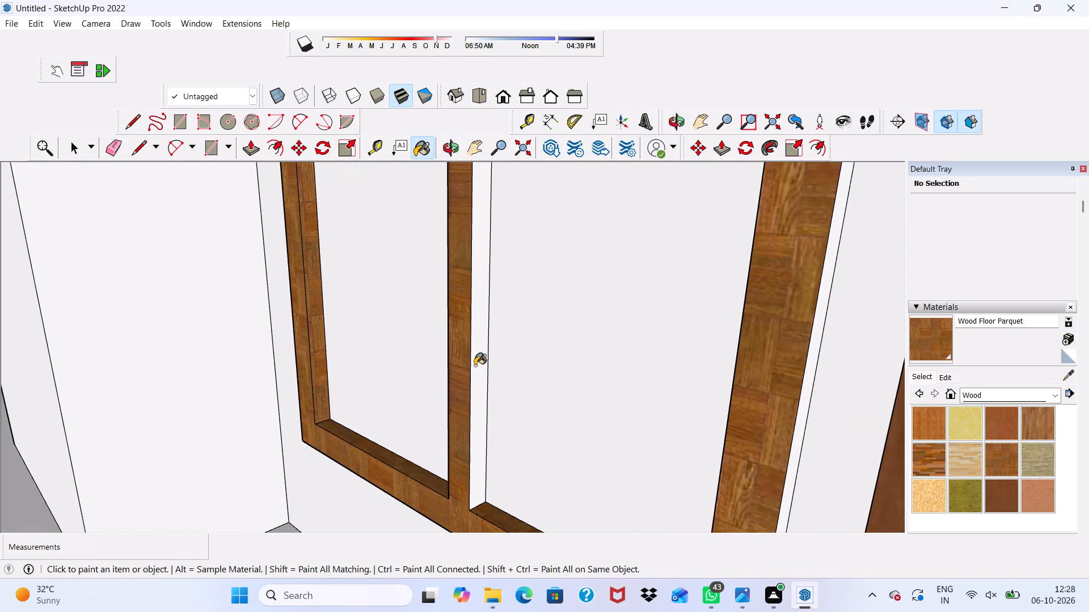
click(475, 365)
scroll(825, 397, up, 4)
click(797, 385)
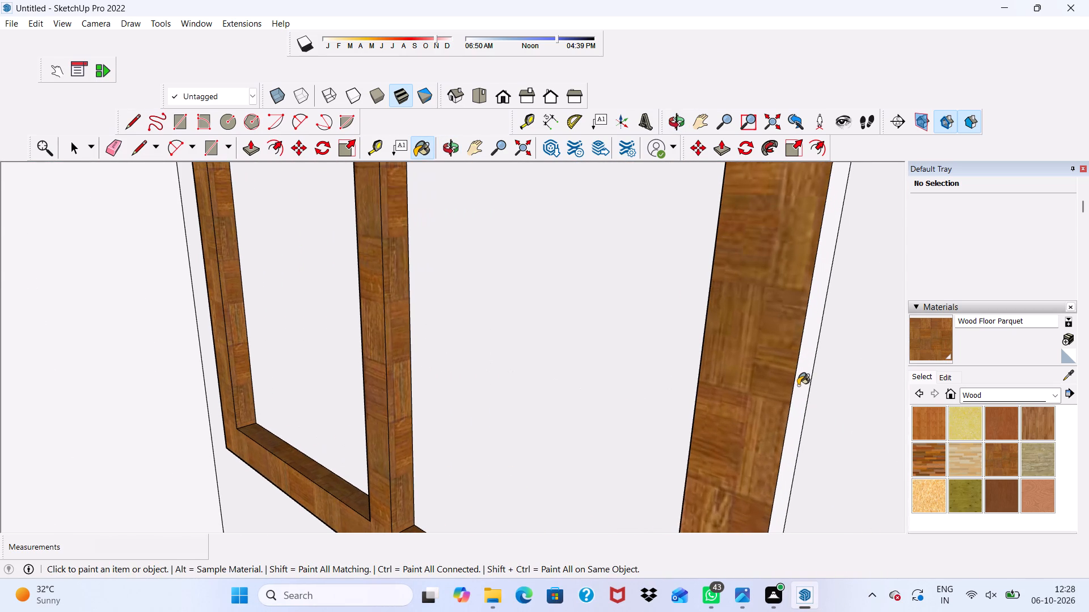
Paint the top face of the window frame beside the dark door with Wood Floor Parquet.
scroll(440, 391, down, 13)
scroll(411, 380, up, 8)
scroll(348, 343, down, 9)
scroll(368, 493, up, 5)
scroll(320, 301, up, 2)
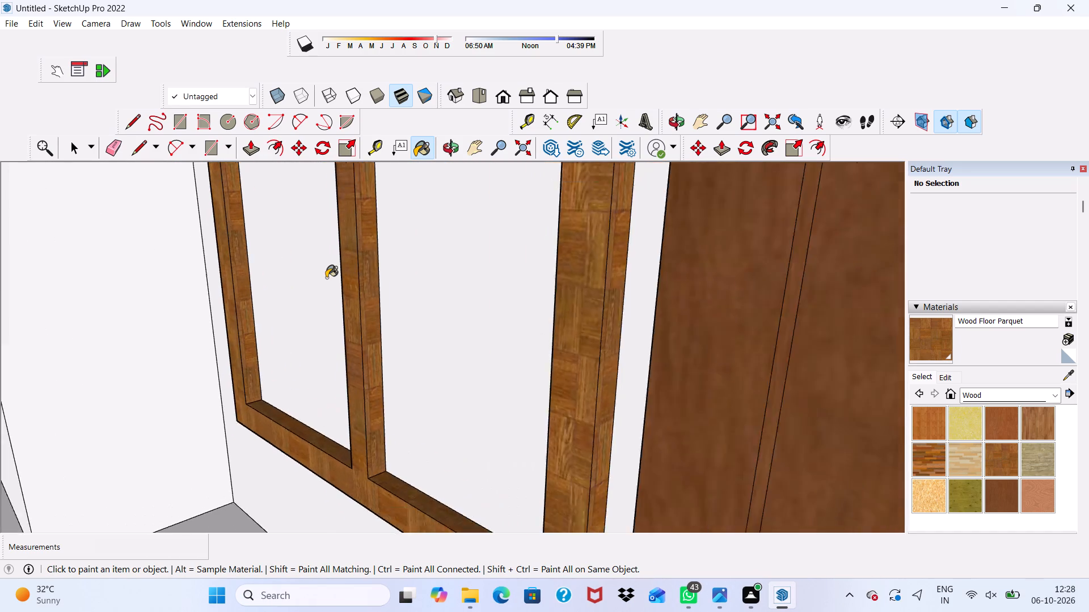
scroll(326, 278, up, 2)
scroll(326, 278, down, 9)
middle_drag(290, 262, 361, 253)
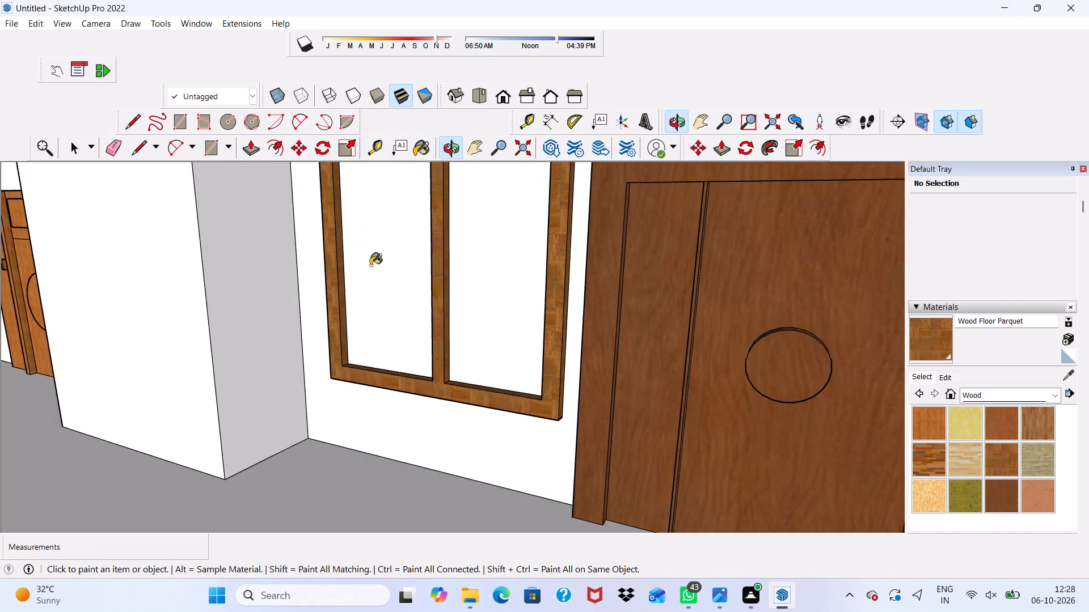
scroll(372, 256, up, 4)
scroll(340, 261, down, 6)
scroll(341, 171, up, 10)
middle_drag(296, 275, 297, 276)
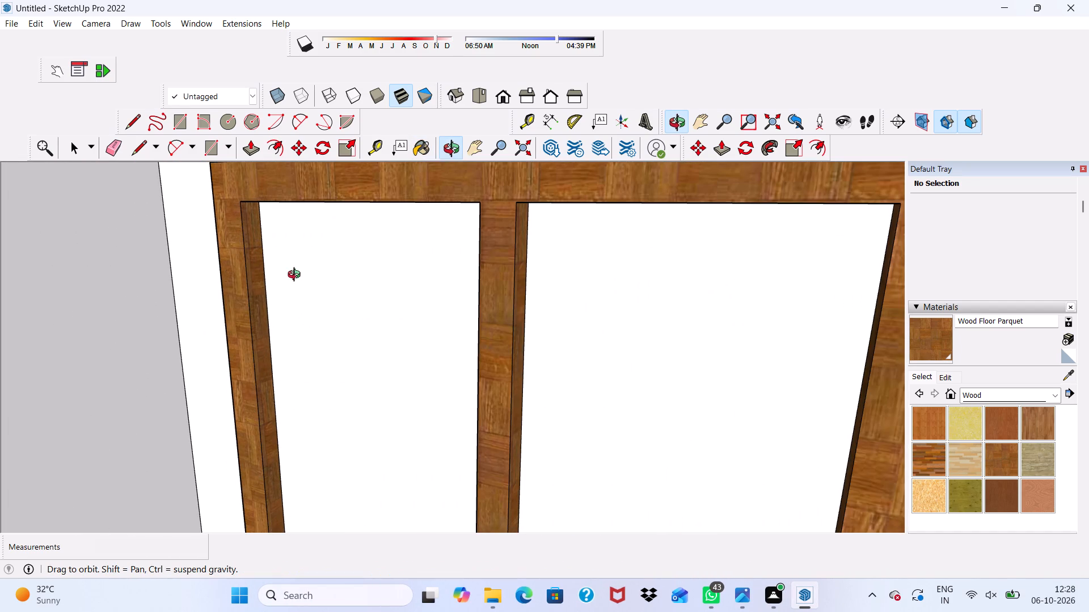
middle_drag(297, 276, 284, 259)
scroll(271, 195, up, 8)
scroll(100, 207, down, 9)
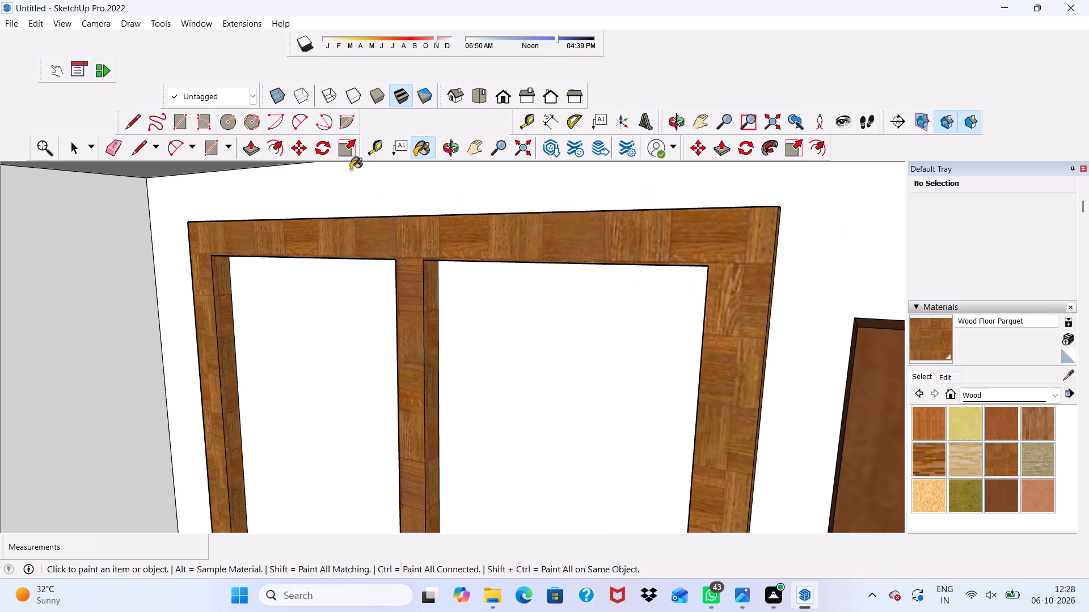
scroll(351, 166, up, 12)
scroll(340, 253, down, 1)
scroll(337, 263, up, 3)
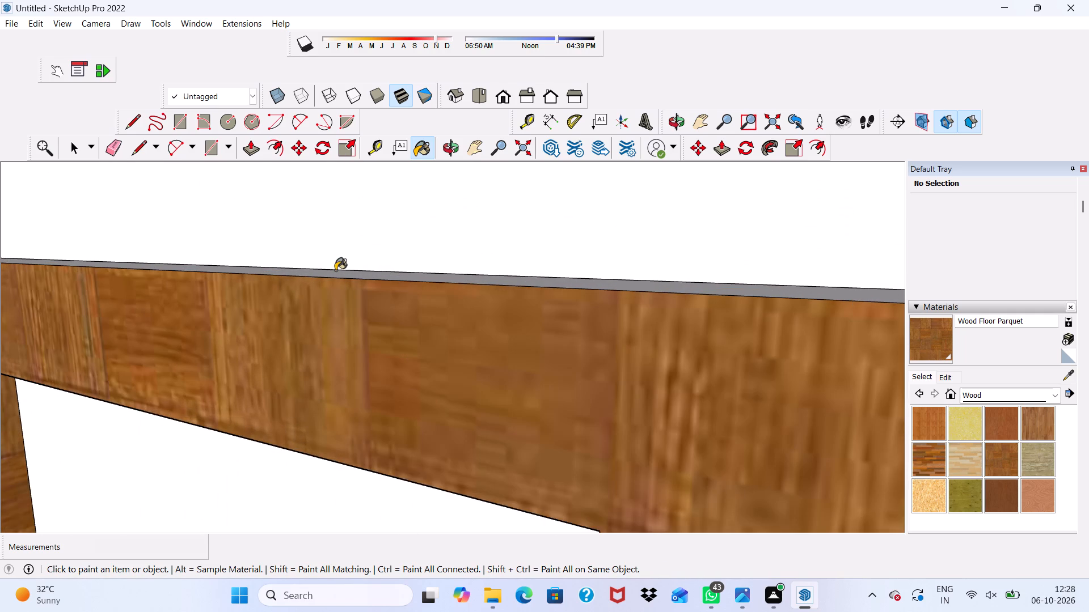
click(335, 270)
scroll(335, 270, up, 10)
click(330, 288)
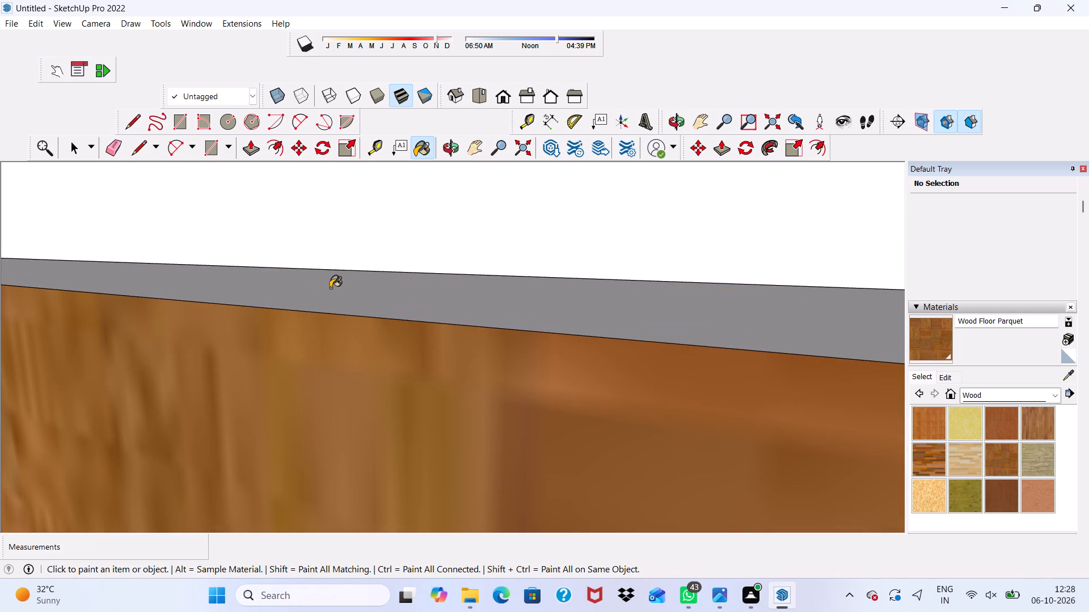
Paint this window frame's outer side facing away from the dark door with Wood Floor Parquet.
scroll(330, 288, down, 20)
scroll(330, 288, down, 2)
scroll(368, 329, up, 1)
scroll(341, 332, down, 2)
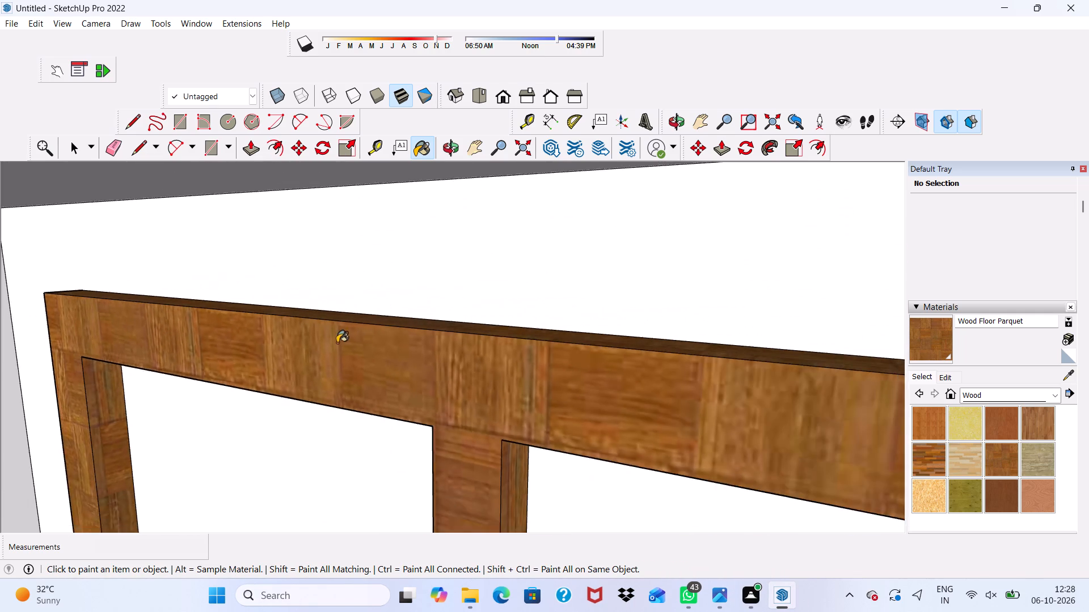
scroll(337, 343, down, 10)
scroll(292, 365, down, 1)
scroll(307, 329, up, 1)
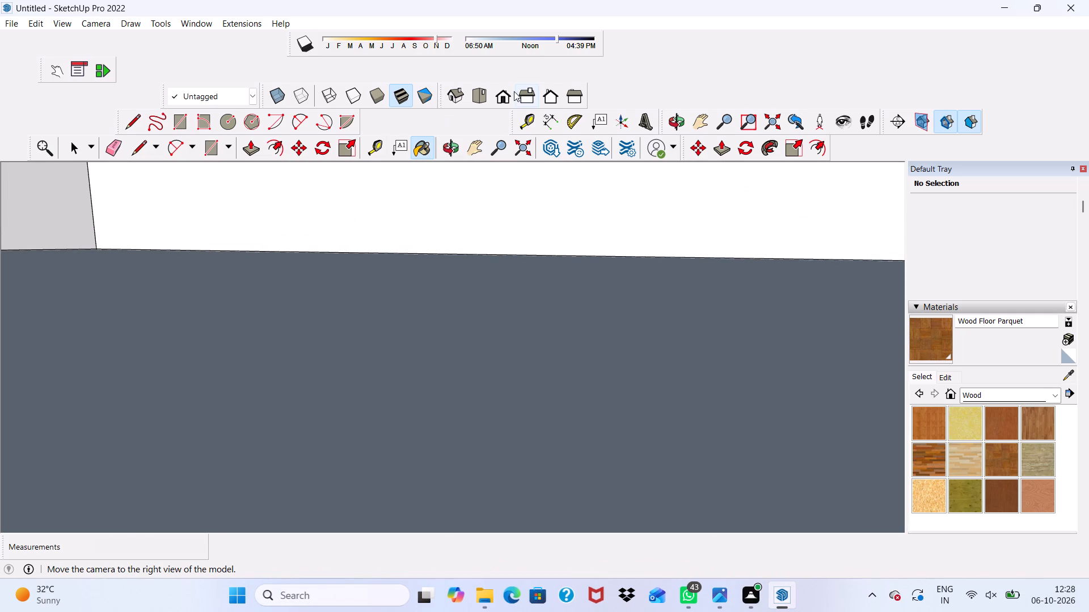
click(506, 93)
scroll(488, 308, down, 3)
scroll(424, 296, down, 11)
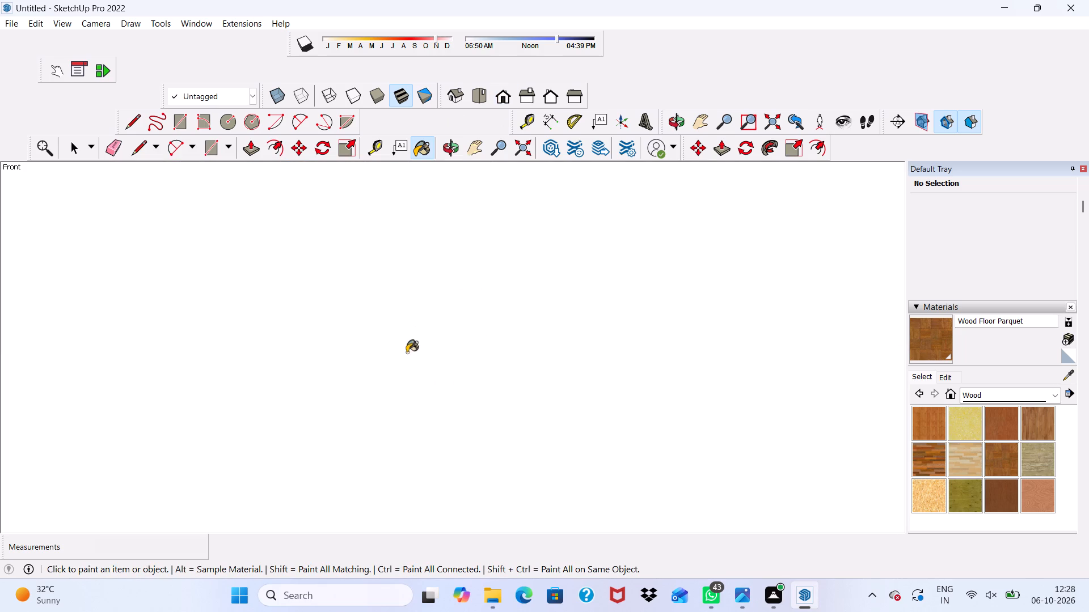
scroll(407, 352, down, 10)
scroll(373, 383, down, 2)
scroll(372, 395, up, 1)
scroll(372, 399, down, 2)
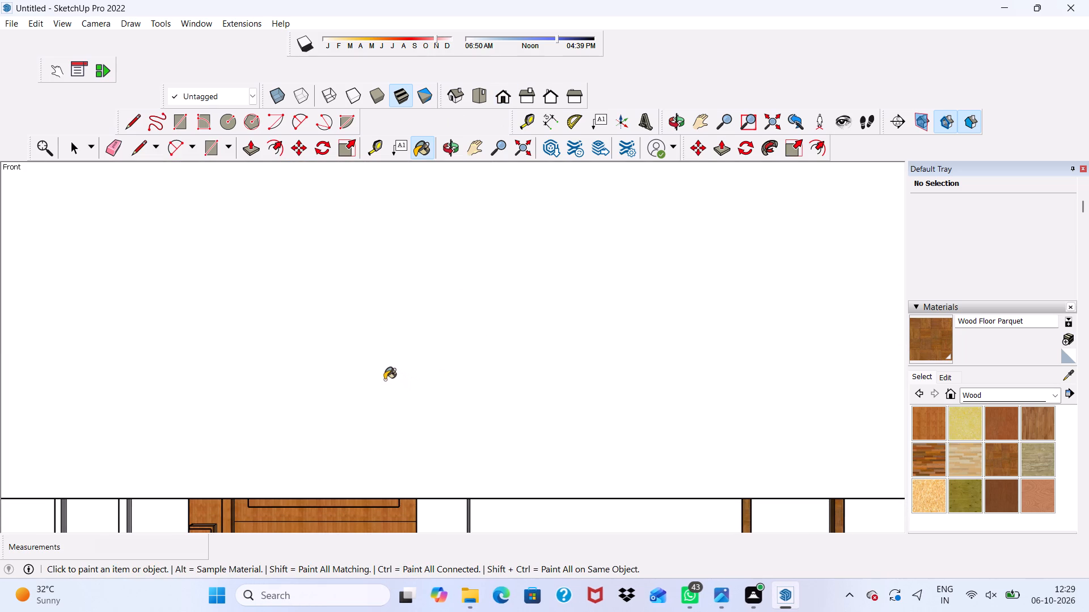
scroll(353, 401, down, 1)
scroll(408, 392, down, 5)
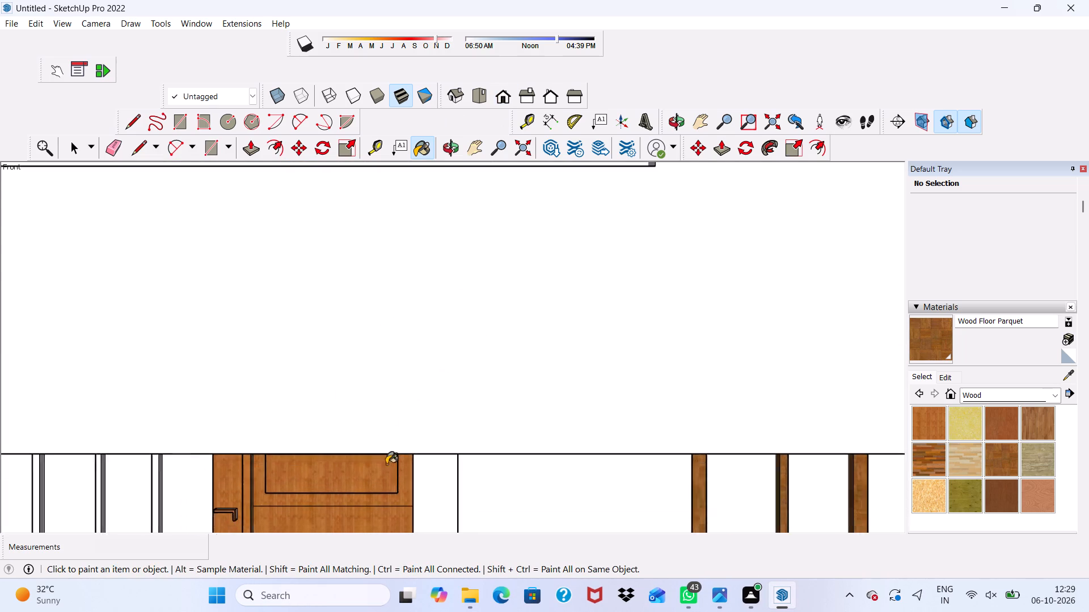
scroll(386, 464, down, 8)
scroll(570, 512, up, 8)
middle_drag(591, 451, 640, 433)
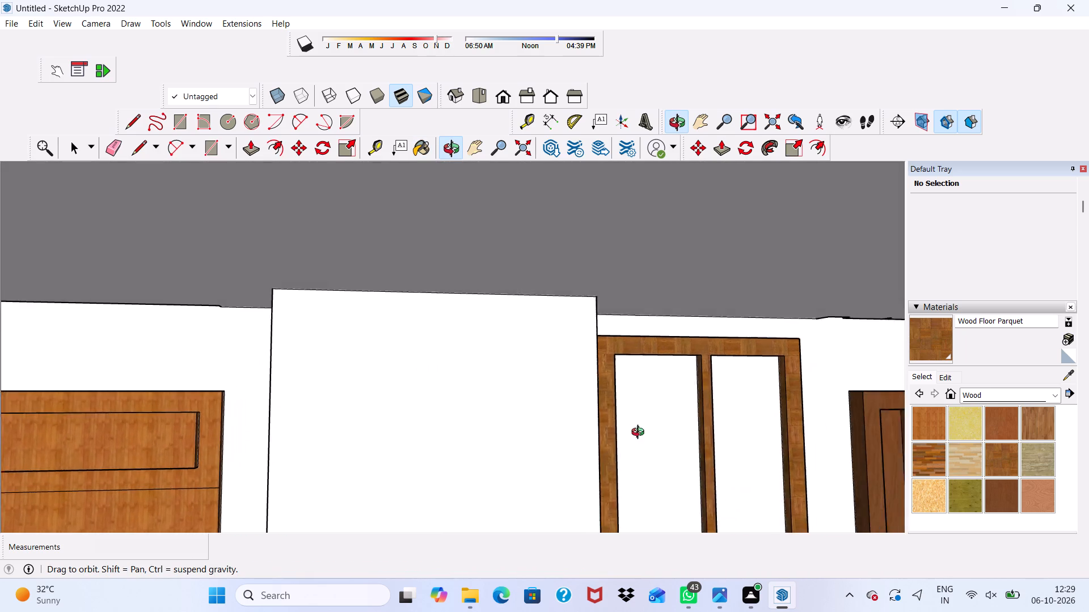
middle_drag(640, 433, 574, 433)
scroll(591, 419, up, 9)
middle_drag(609, 394, 617, 413)
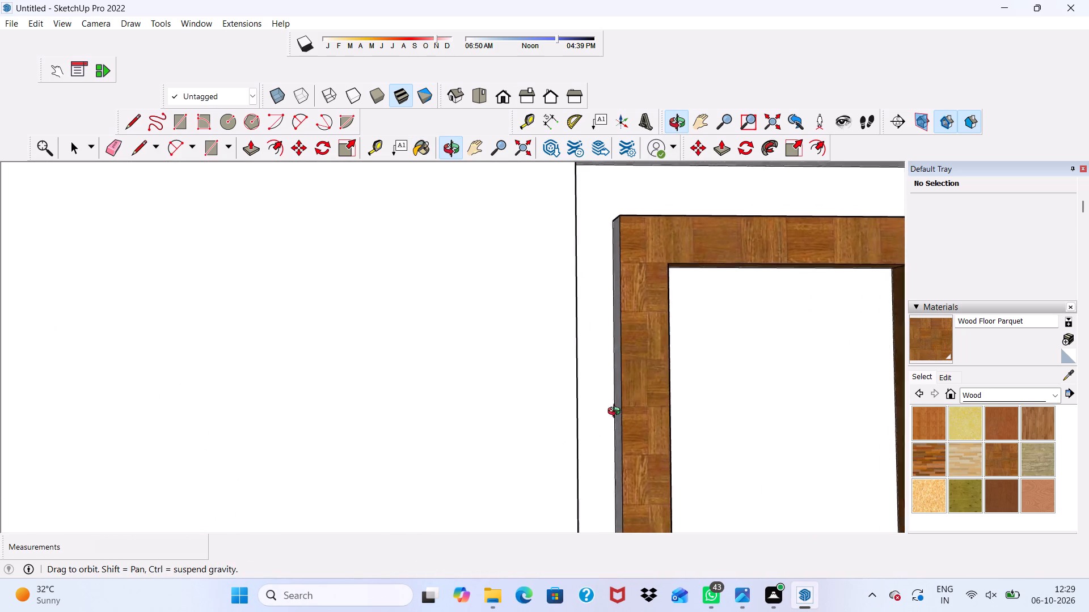
middle_drag(617, 413, 615, 413)
scroll(615, 413, up, 4)
drag(621, 406, 623, 411)
Paint the same frame's outer side nearest the dark door with Wood Floor Parquet.
scroll(594, 413, down, 11)
scroll(397, 429, up, 1)
scroll(397, 430, down, 1)
scroll(397, 431, up, 1)
scroll(209, 442, down, 9)
middle_drag(560, 402, 410, 374)
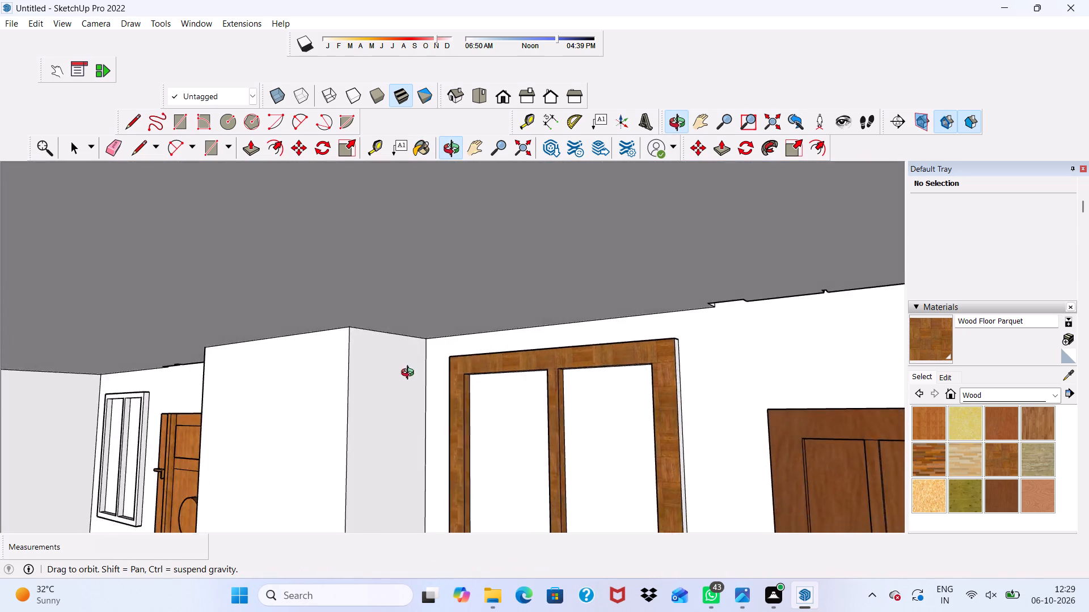
middle_drag(410, 374, 361, 382)
scroll(652, 382, up, 8)
click(656, 380)
Paint the underside of the window frame beside the dark door with Wood Floor Parquet.
scroll(611, 369, down, 4)
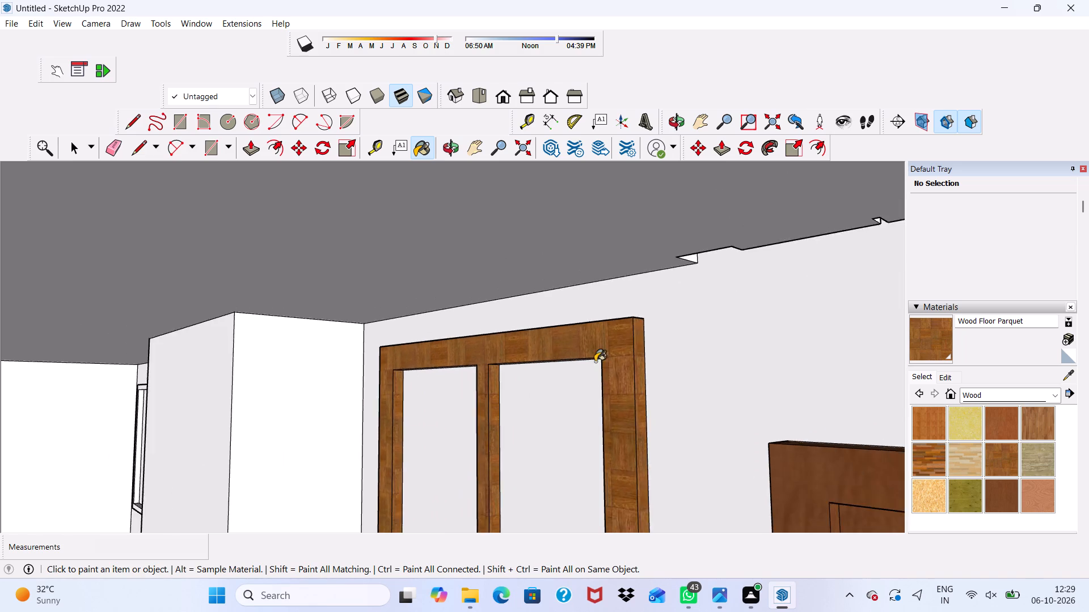
scroll(595, 362, down, 9)
scroll(533, 413, down, 3)
middle_drag(514, 462, 600, 479)
scroll(591, 527, up, 2)
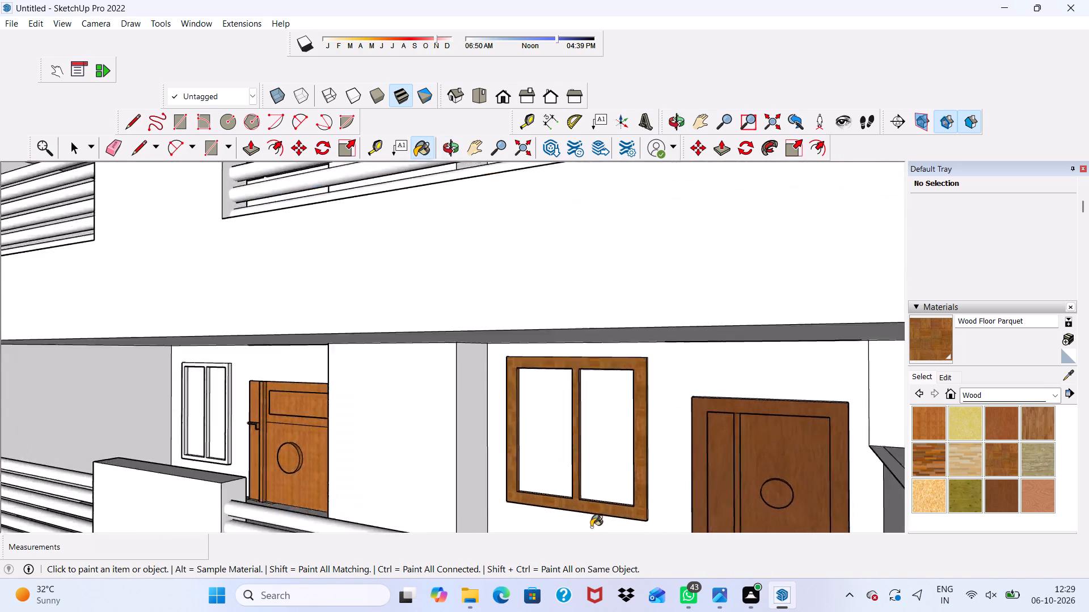
scroll(591, 527, up, 8)
middle_drag(533, 550, 564, 449)
middle_drag(567, 459, 603, 376)
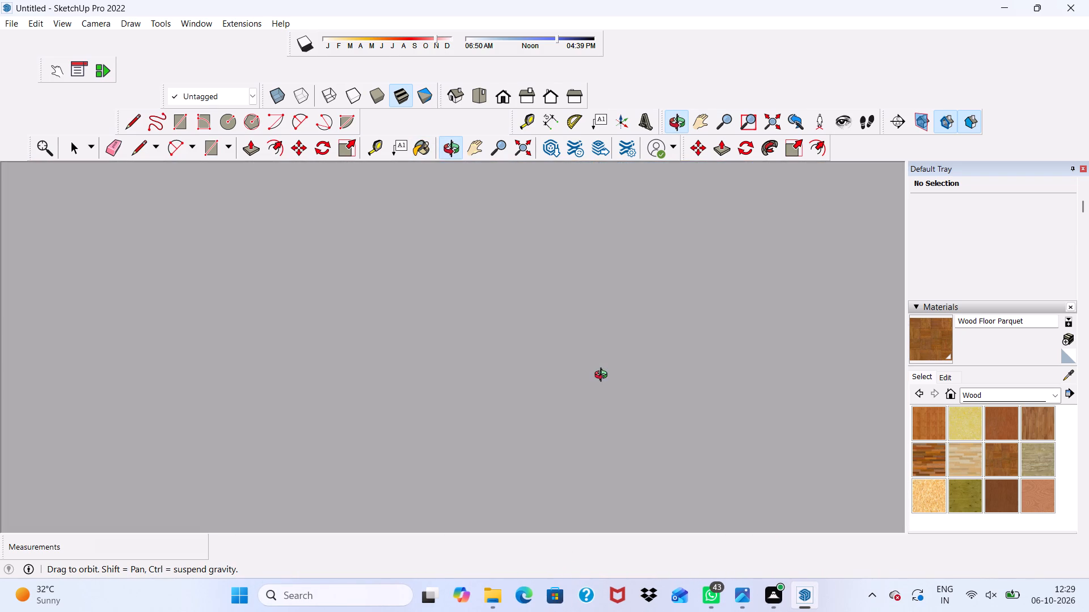
middle_drag(603, 376, 605, 408)
middle_click(605, 403)
middle_click(605, 398)
scroll(605, 397, up, 9)
middle_drag(589, 455, 590, 412)
scroll(590, 443, up, 4)
click(588, 416)
Paint the front face of the unpainted window frame beside the lighter wooden door on the same floor with Wood Floor Parquet.
scroll(550, 355, down, 1)
middle_drag(556, 370, 578, 467)
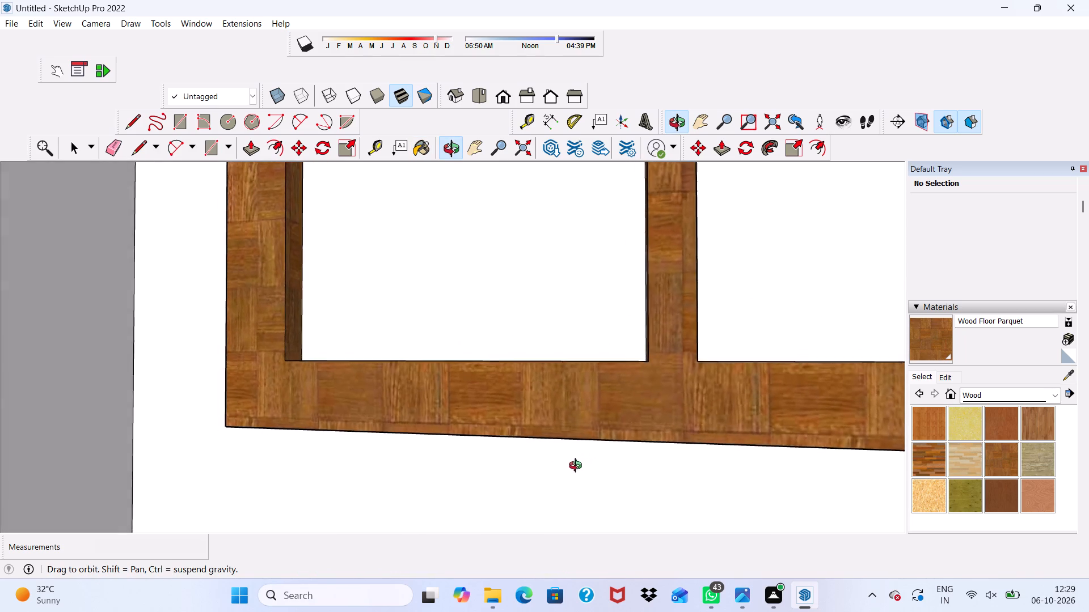
middle_drag(578, 467, 525, 524)
scroll(527, 441, down, 4)
scroll(522, 453, up, 1)
scroll(272, 490, down, 10)
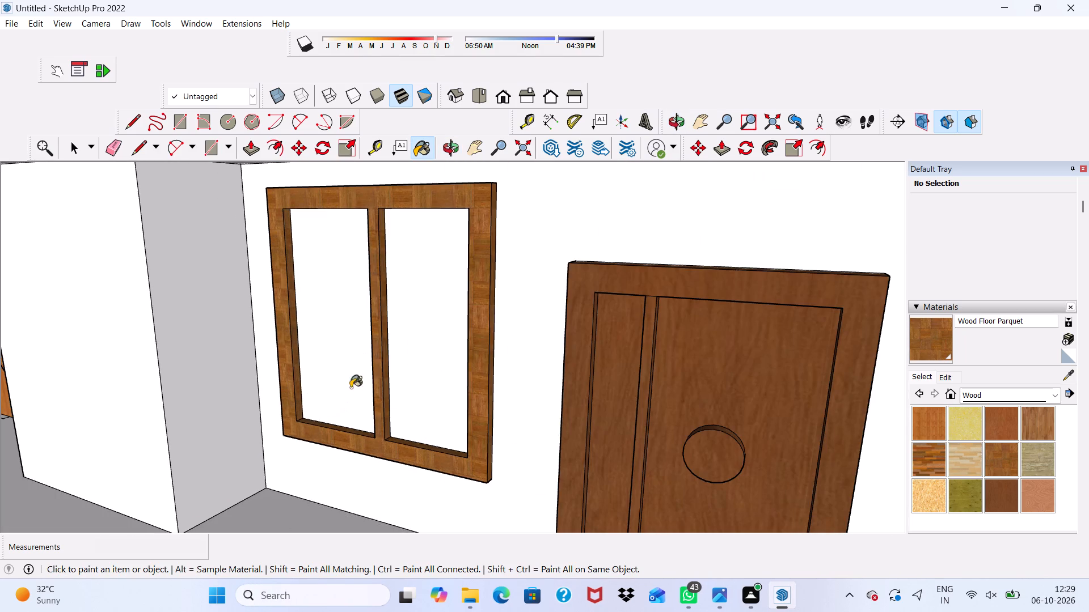
middle_drag(348, 204, 332, 204)
scroll(333, 203, up, 4)
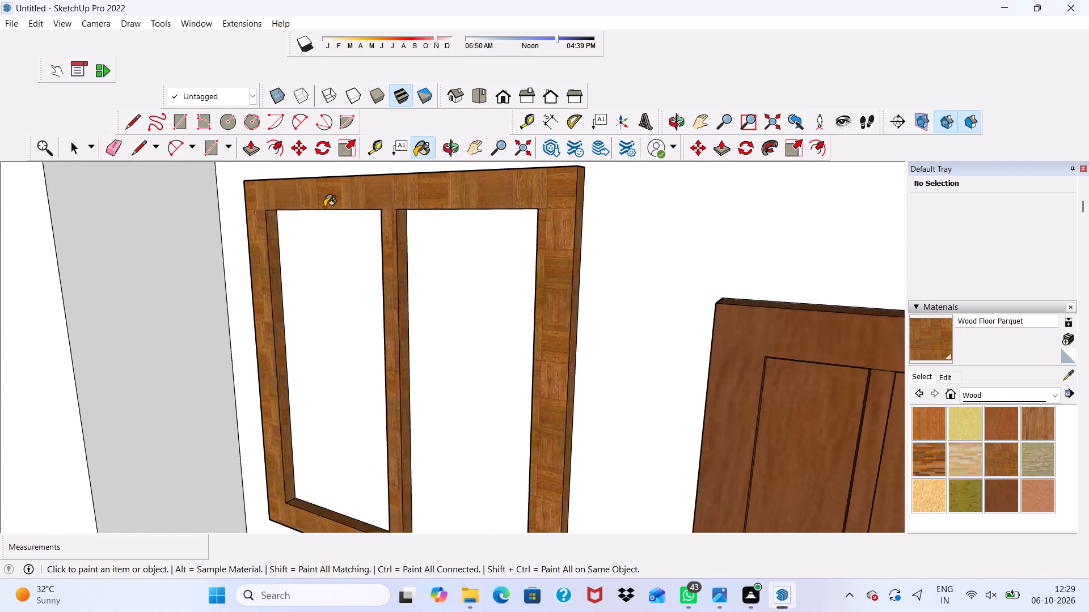
scroll(318, 209, down, 6)
click(500, 88)
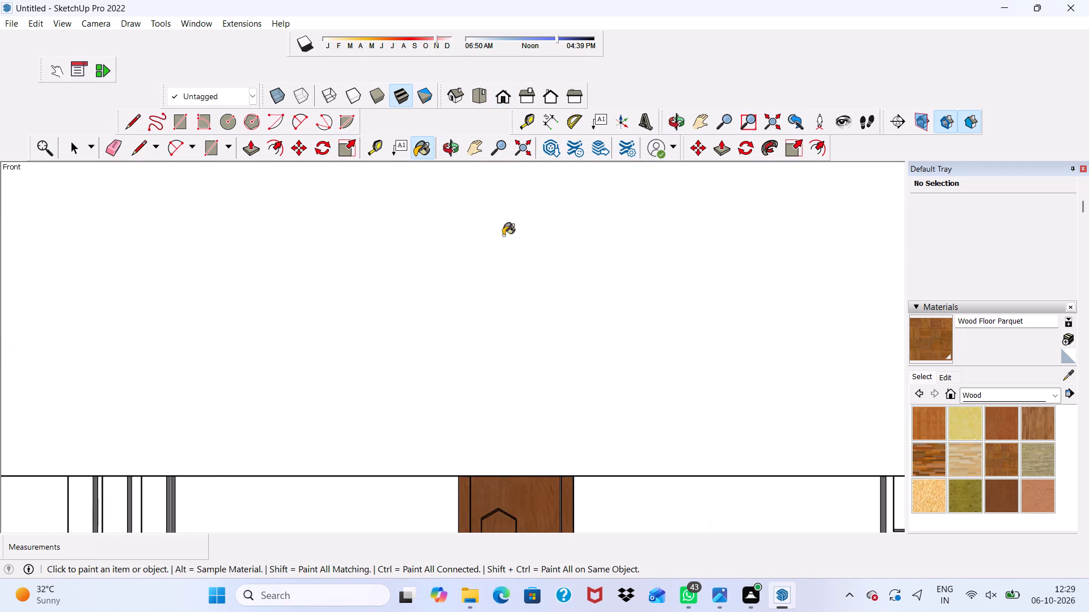
scroll(502, 256, down, 4)
scroll(473, 333, up, 1)
scroll(257, 360, down, 15)
scroll(258, 427, up, 1)
scroll(208, 409, down, 5)
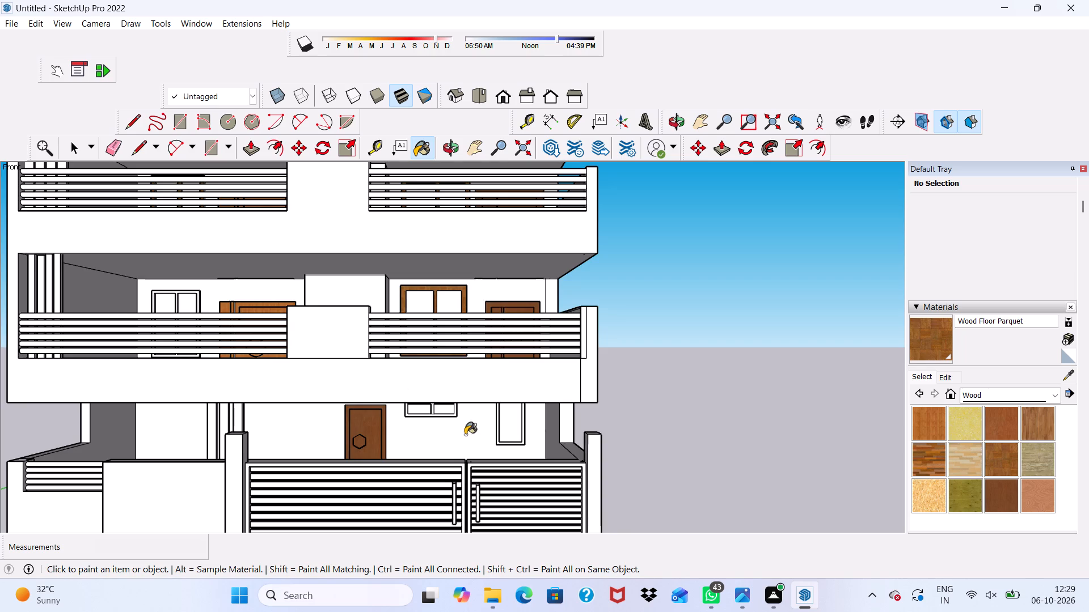
scroll(465, 435, up, 10)
scroll(415, 400, down, 11)
scroll(282, 311, up, 12)
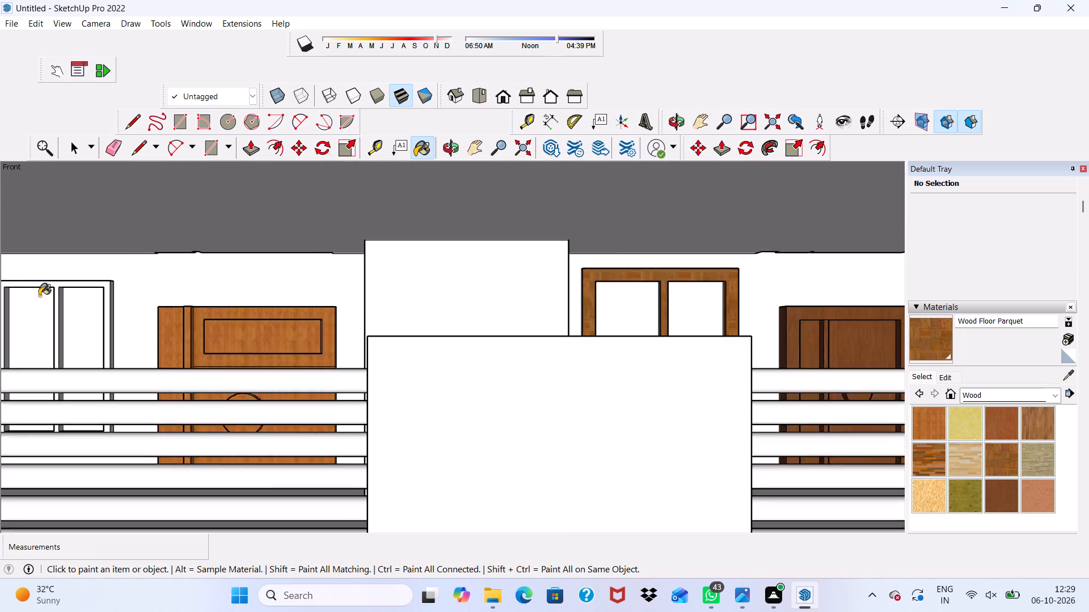
scroll(39, 296, up, 19)
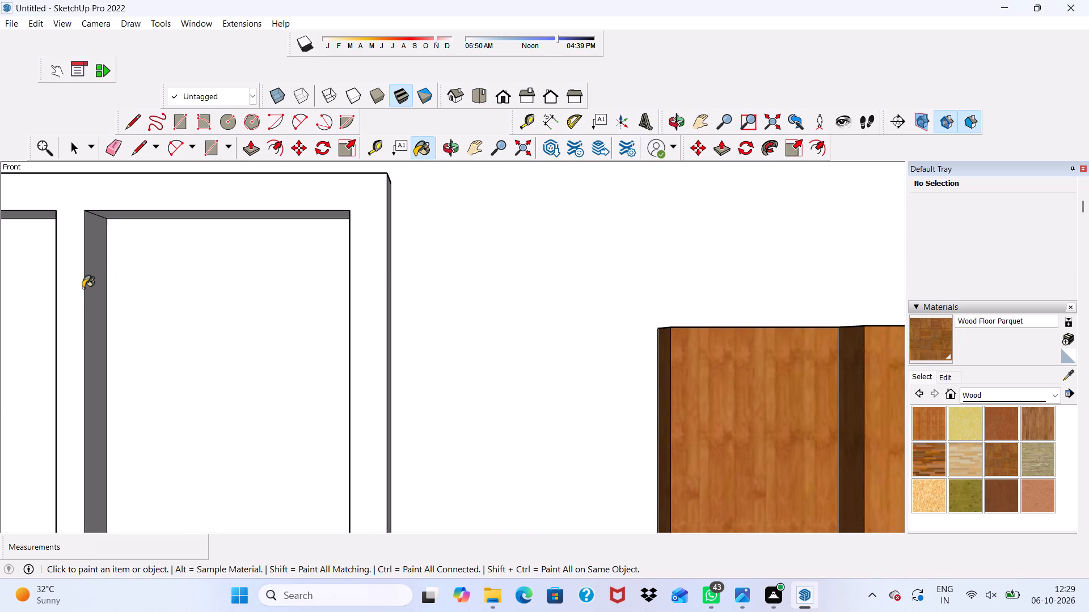
click(74, 291)
scroll(123, 290, down, 9)
scroll(214, 317, up, 1)
scroll(220, 322, down, 5)
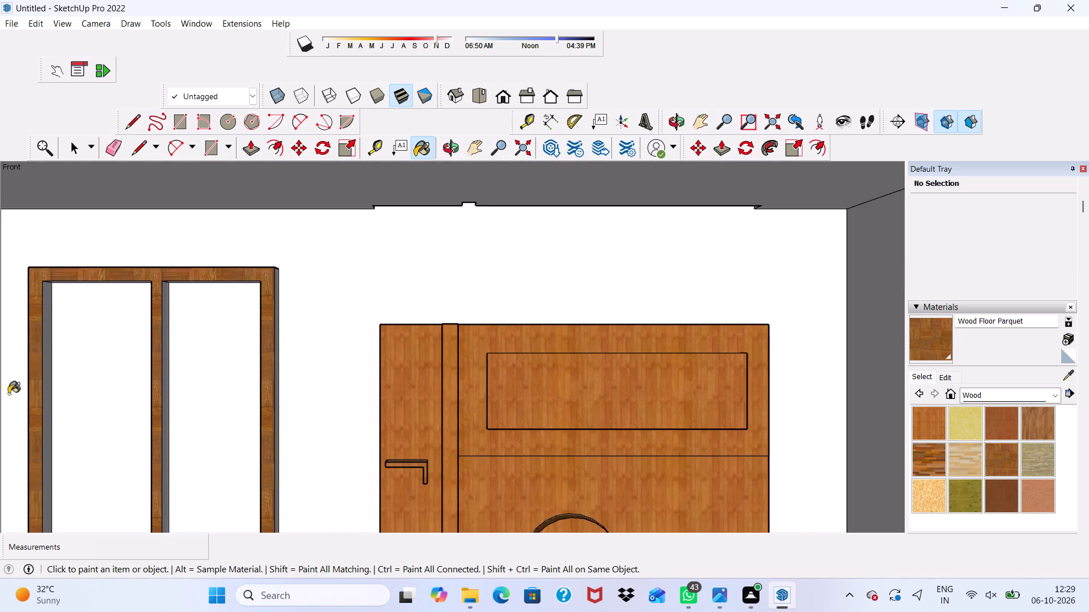
Paint the outer jamb's inner face and the head's underside in the window opening farthest from the lighter wooden door with Wood Floor Parquet.
scroll(41, 347, up, 3)
scroll(41, 342, down, 1)
scroll(41, 341, up, 8)
click(33, 317)
scroll(46, 291, up, 2)
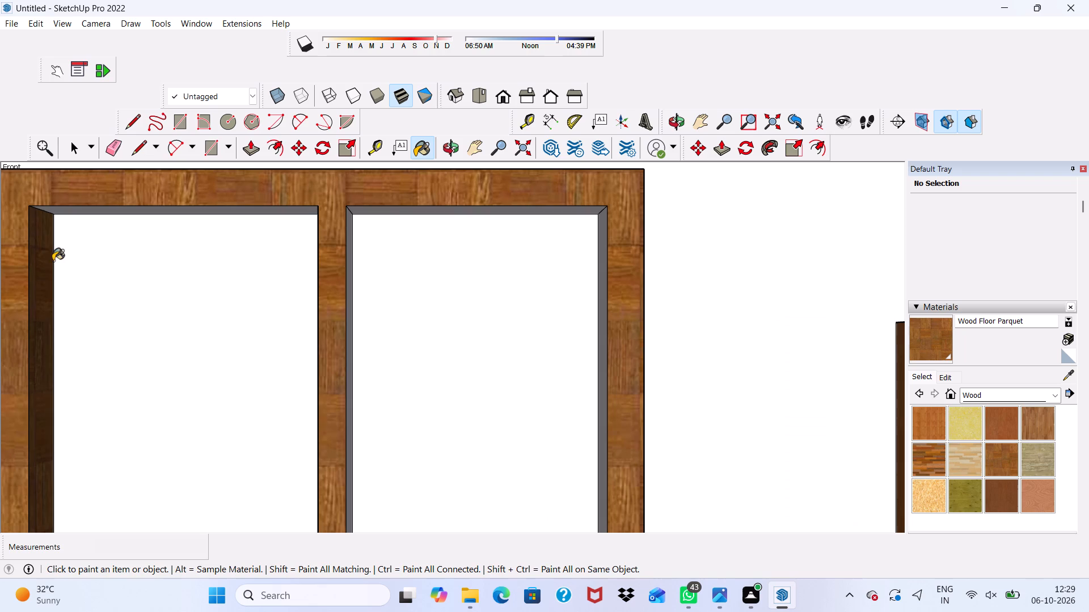
click(79, 211)
Paint the head's underside and both inner side faces of the window opening nearest the lighter wooden door with Wood Floor Parquet.
scroll(132, 225, up, 2)
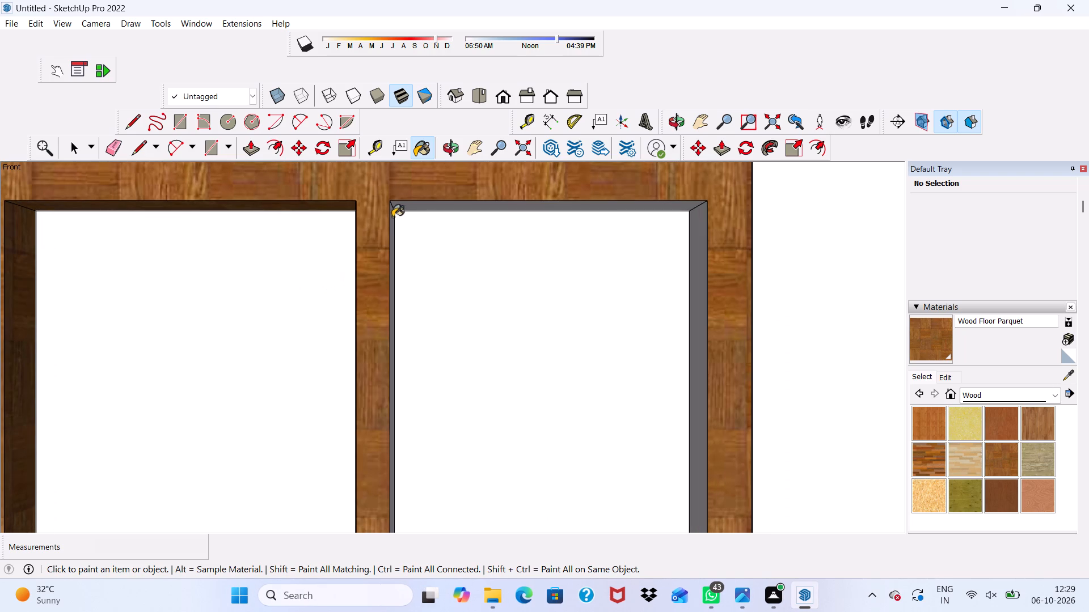
click(404, 205)
scroll(399, 221, up, 4)
click(391, 247)
scroll(0, 429, down, 4)
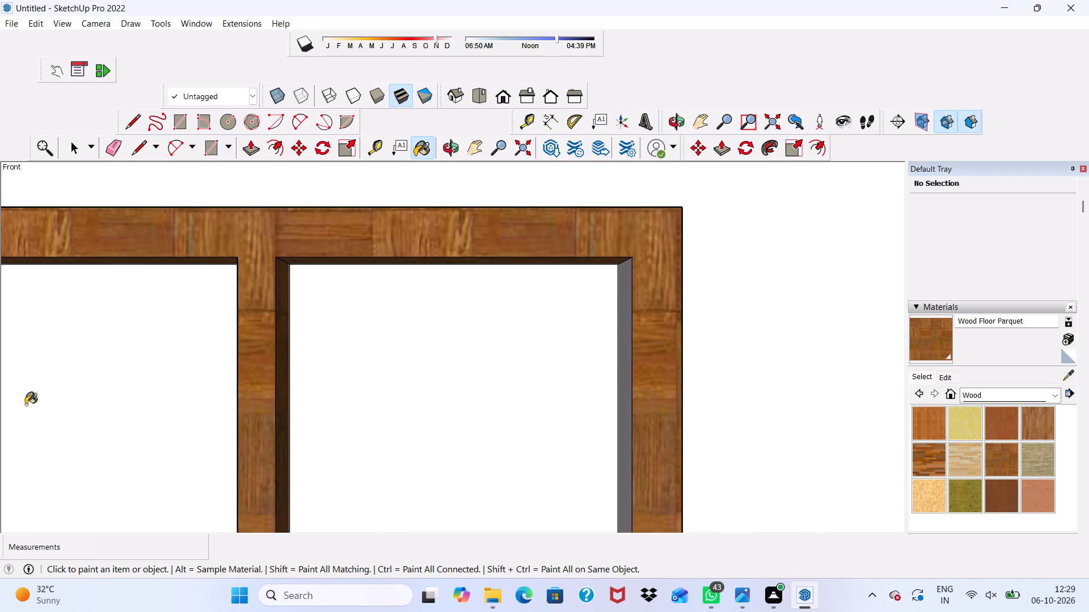
scroll(0, 445, down, 3)
scroll(491, 402, up, 4)
middle_drag(514, 386, 573, 364)
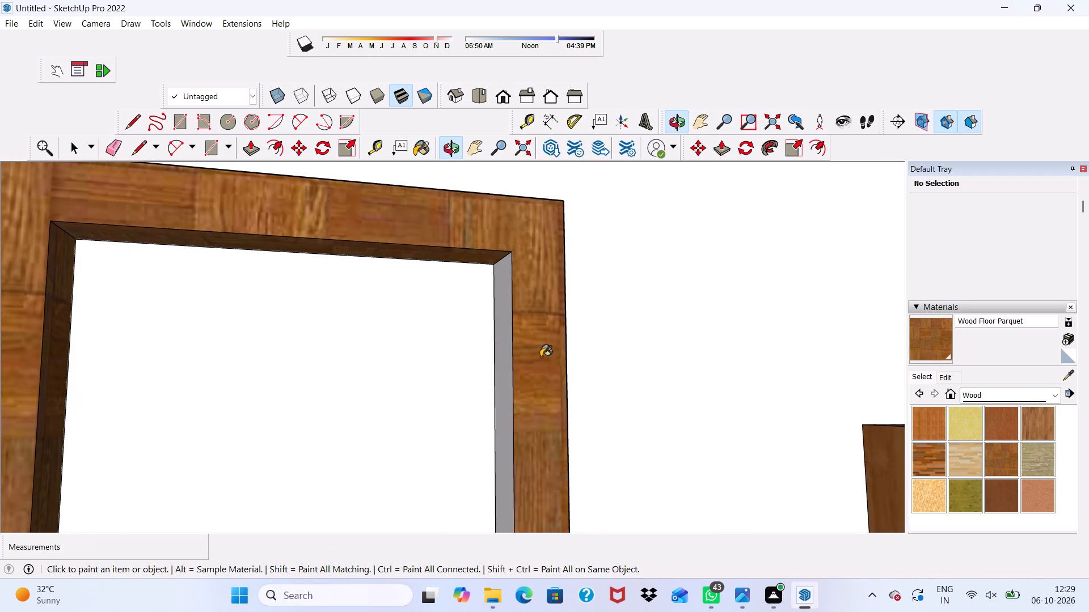
click(507, 395)
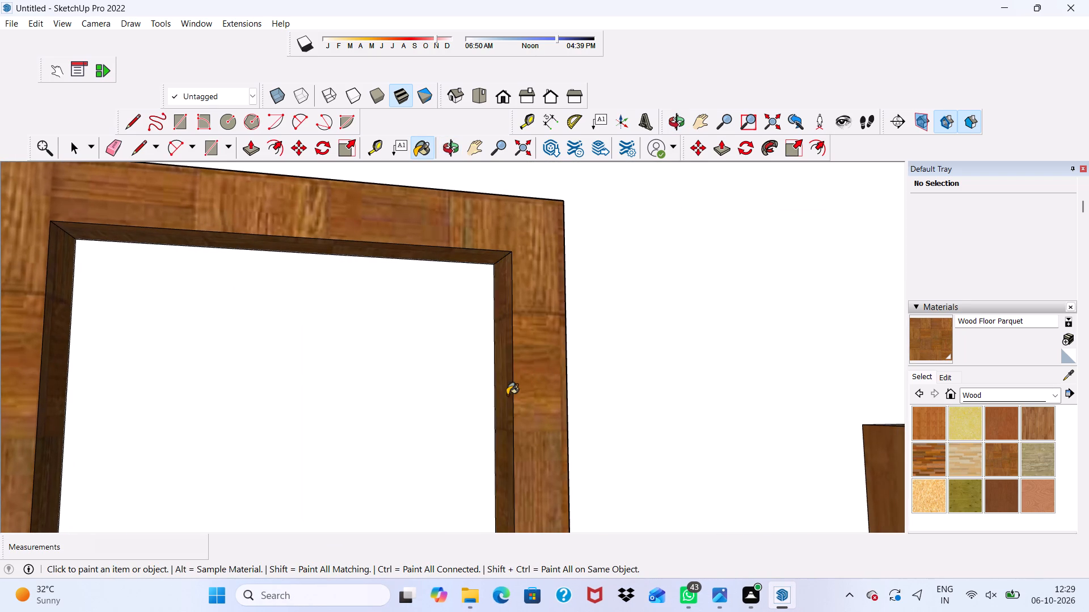
Paint the mullion's remaining unpainted side face, in the opening farthest from the door, with Wood Floor Parquet.
scroll(491, 406, down, 1)
scroll(478, 414, up, 1)
scroll(476, 416, down, 8)
middle_drag(183, 467, 183, 471)
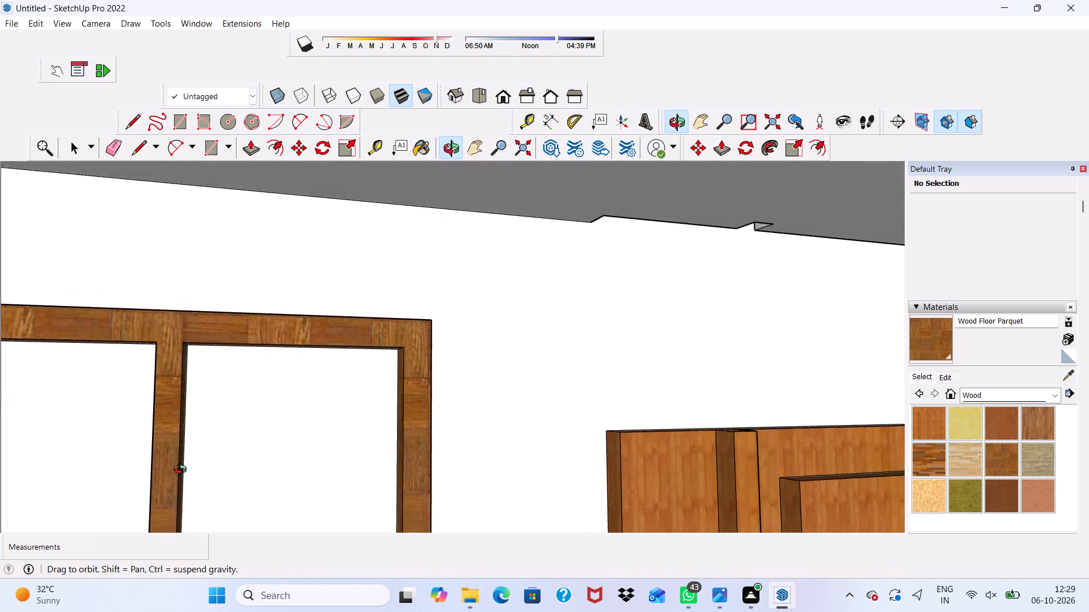
middle_drag(183, 471, 367, 441)
click(262, 423)
click(250, 424)
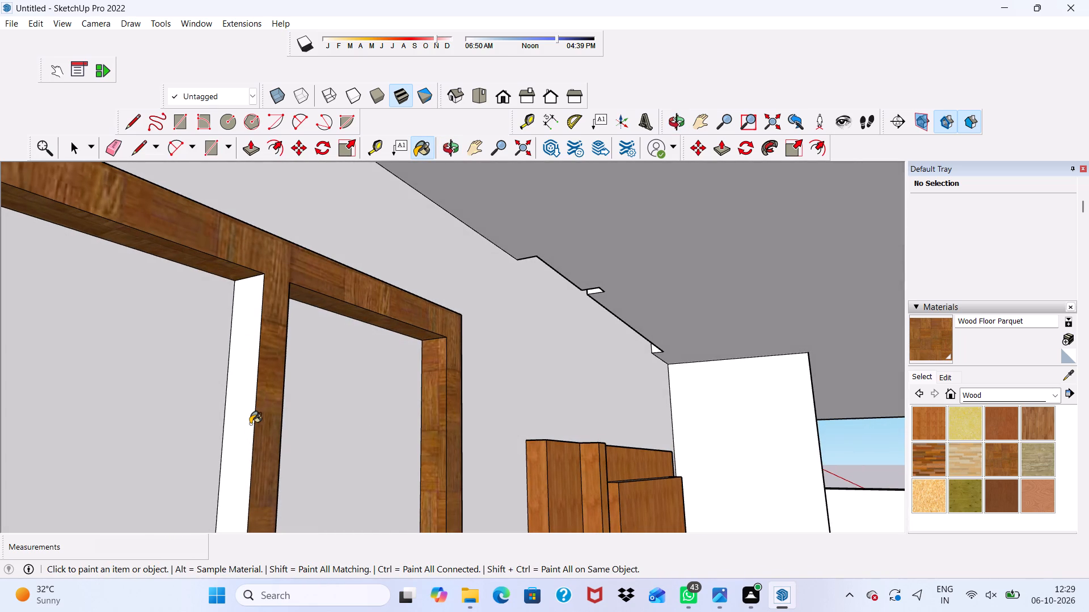
Paint the sill faces at the bottom of both openings in the same window frame with Wood Floor Parquet.
scroll(183, 428, down, 5)
scroll(161, 368, down, 4)
scroll(226, 356, down, 3)
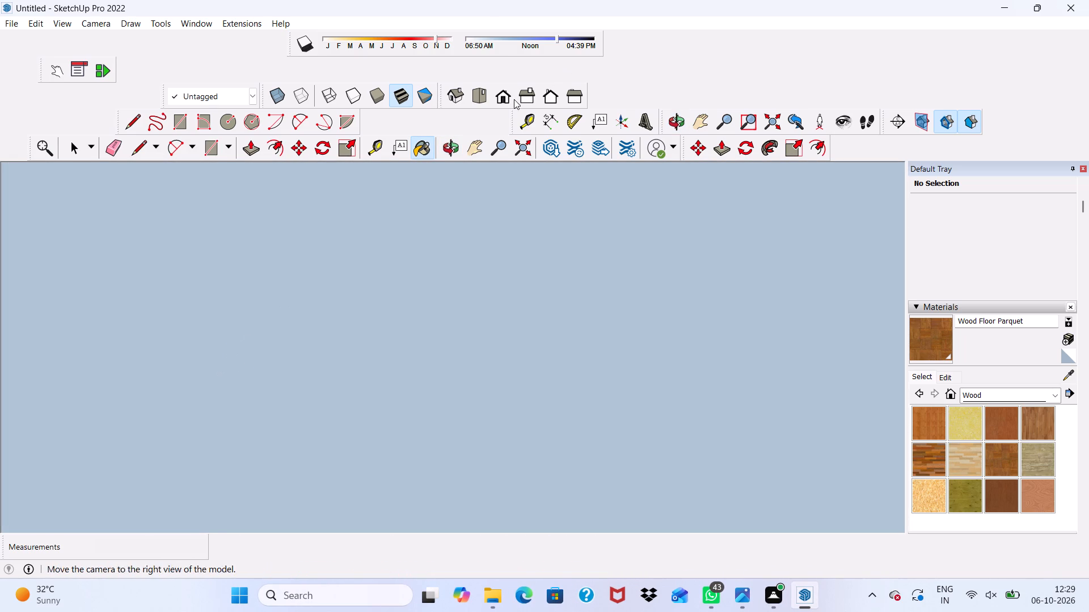
click(517, 85)
click(498, 96)
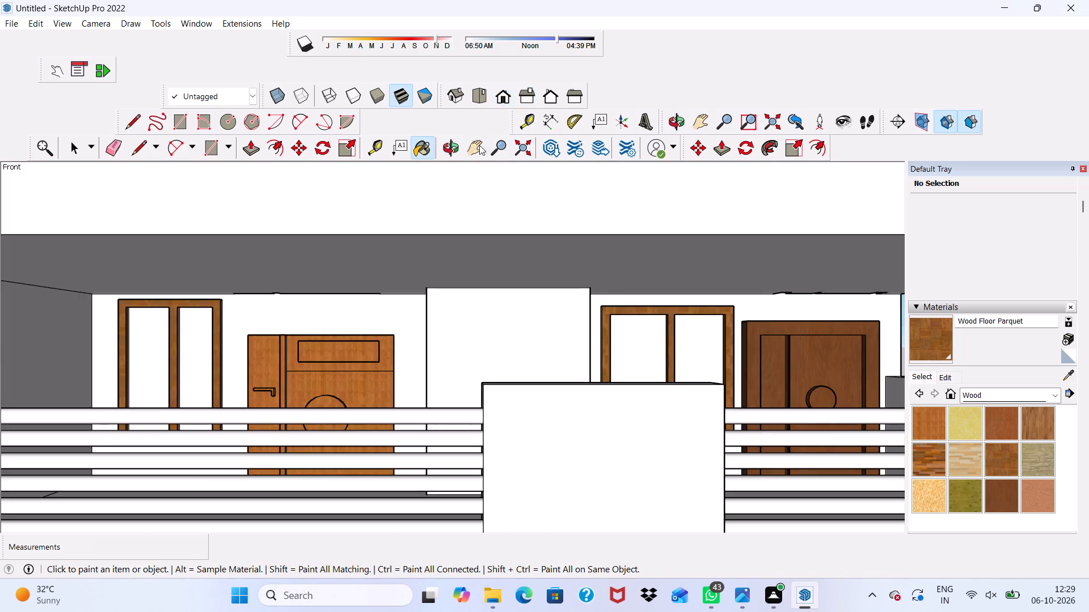
scroll(459, 215, down, 5)
scroll(320, 314, down, 1)
middle_drag(318, 314, 281, 401)
middle_drag(268, 398, 252, 376)
scroll(251, 371, up, 12)
scroll(302, 304, up, 1)
middle_drag(302, 304, 289, 333)
scroll(322, 350, up, 8)
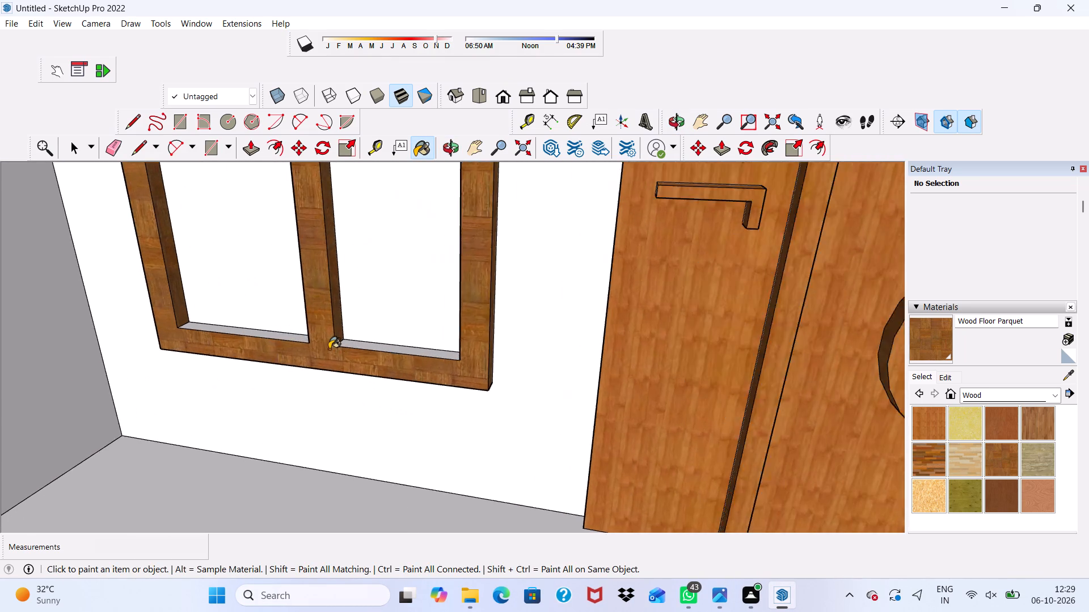
scroll(329, 349, up, 8)
click(244, 324)
drag(444, 339, 423, 346)
scroll(265, 321, up, 1)
scroll(265, 321, down, 3)
Paint the same window frame's underside and its outer side facing away from the lighter door with Wood Floor Parquet.
middle_drag(263, 331, 220, 229)
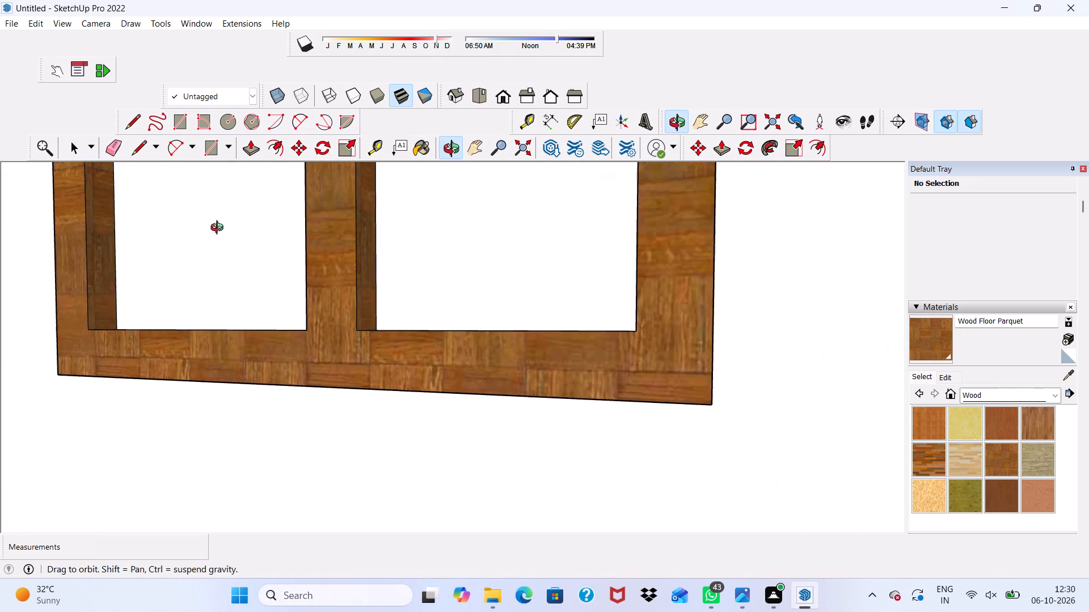
middle_drag(220, 229, 161, 143)
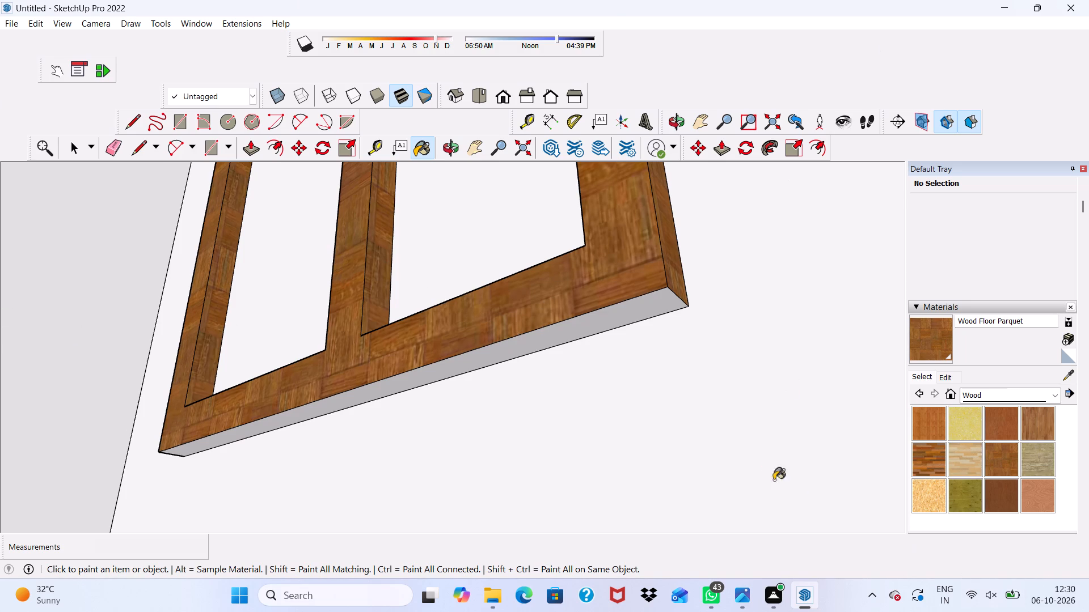
click(626, 320)
scroll(562, 330, down, 4)
scroll(516, 355, up, 1)
middle_drag(489, 324, 522, 329)
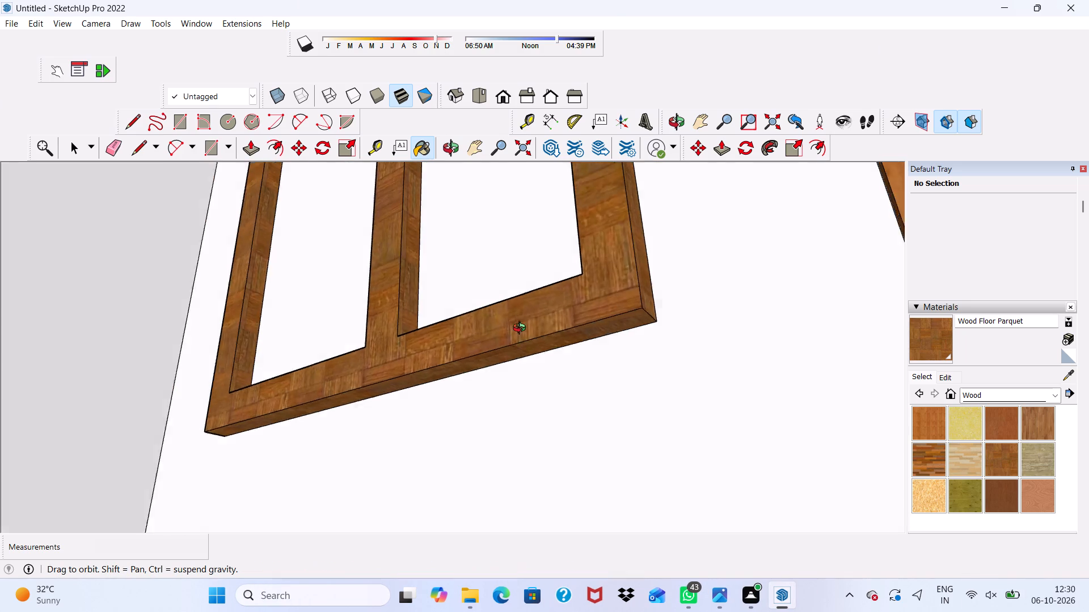
middle_drag(522, 329, 909, 422)
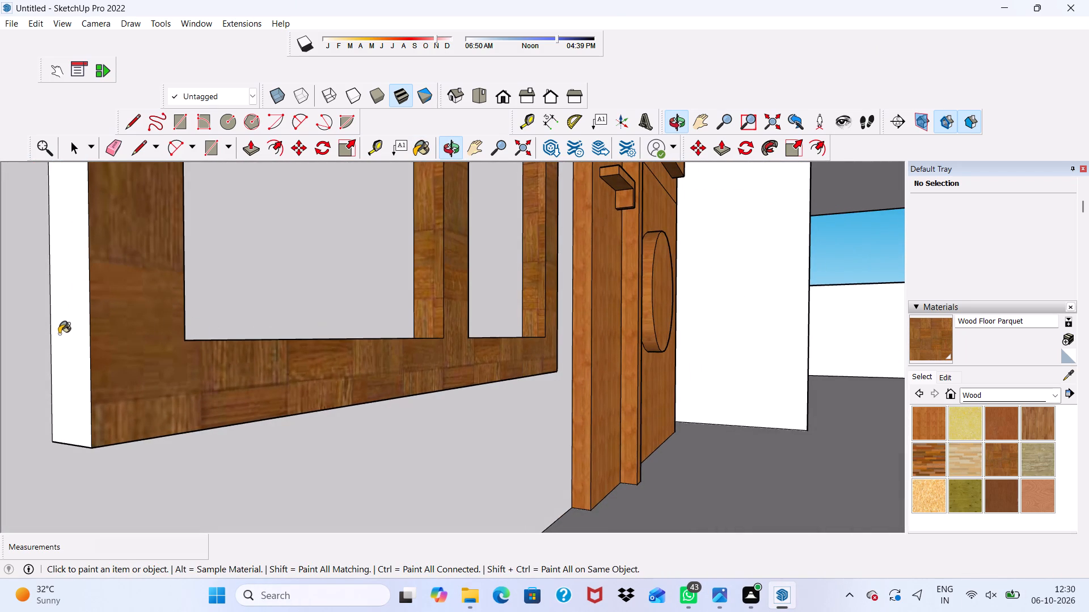
click(66, 328)
Paint the front face, crossbar and door-side outer edge of the four-pane window beside the hexagon-motif door one floor below with Wood Floor Parquet.
scroll(81, 328, down, 5)
scroll(193, 343, up, 1)
scroll(187, 373, down, 4)
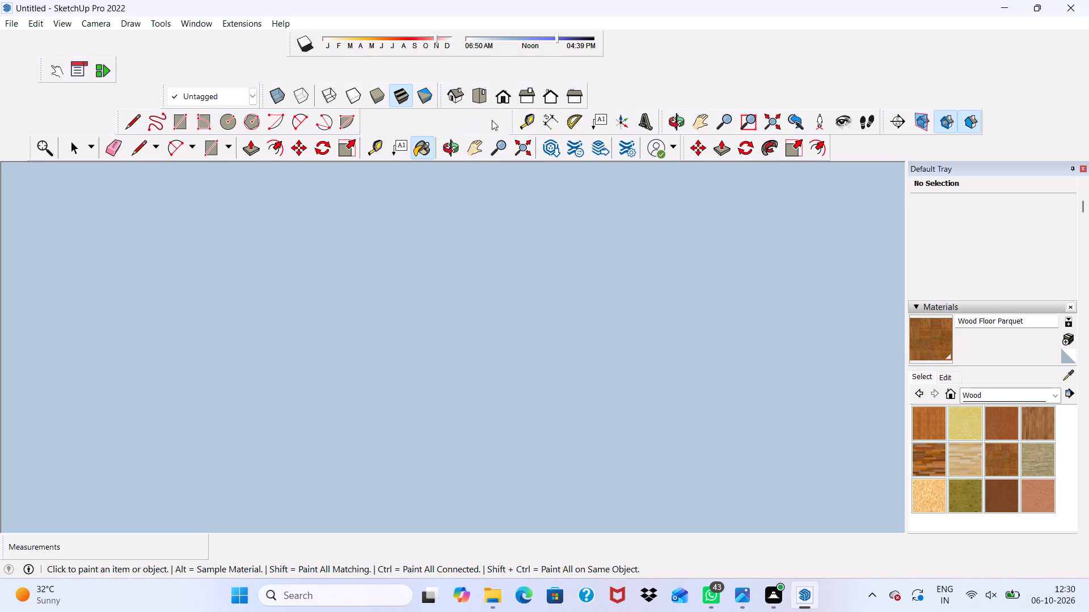
click(497, 93)
scroll(366, 295, down, 3)
scroll(360, 306, up, 1)
scroll(275, 294, down, 5)
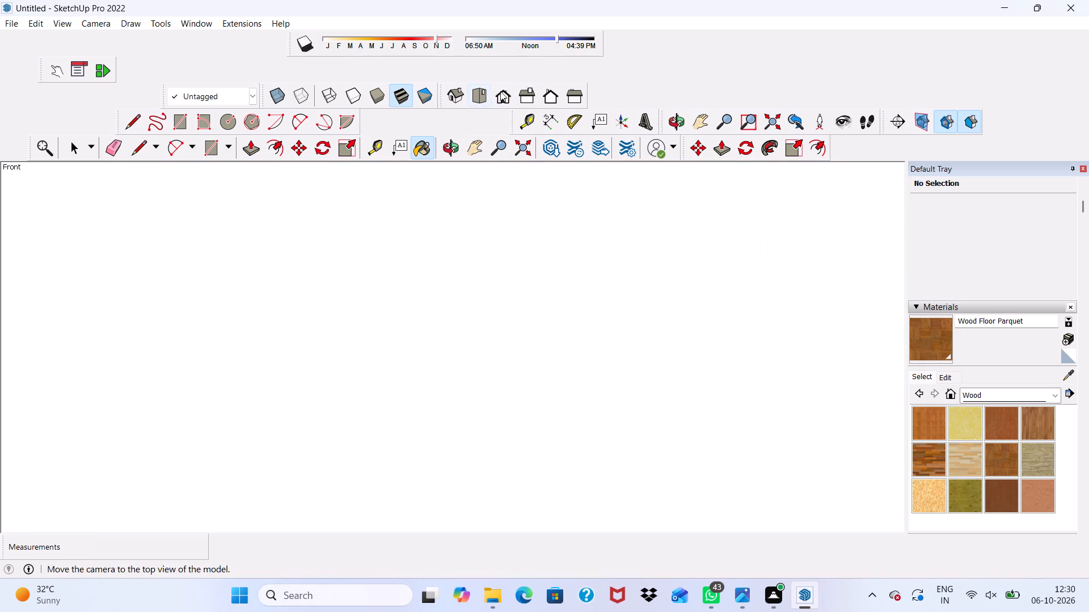
scroll(352, 342, down, 10)
scroll(363, 352, up, 1)
scroll(363, 358, down, 20)
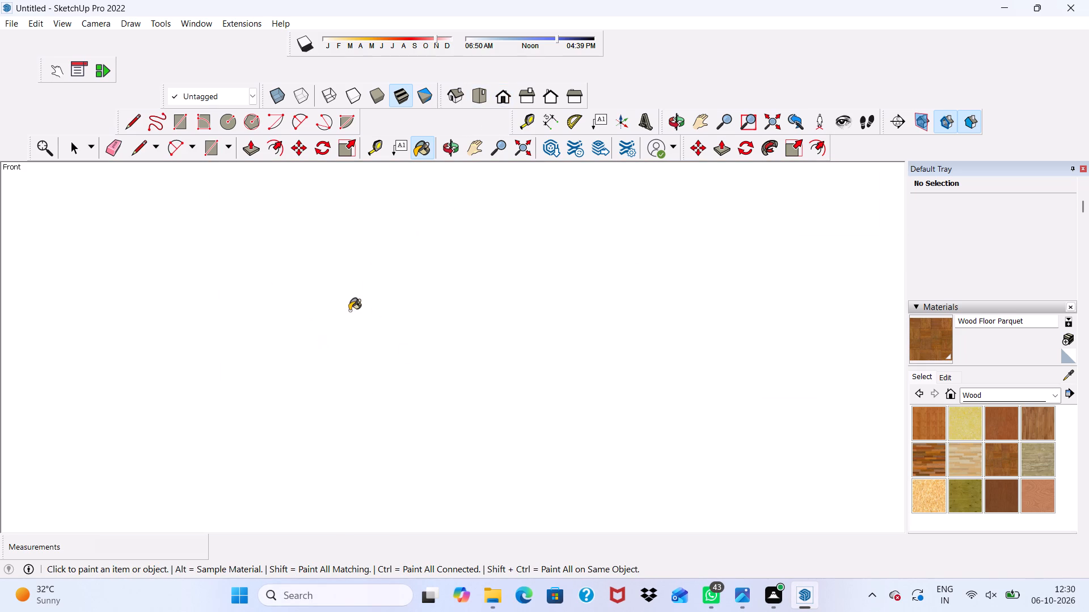
scroll(349, 311, down, 13)
scroll(336, 360, up, 1)
scroll(339, 363, down, 12)
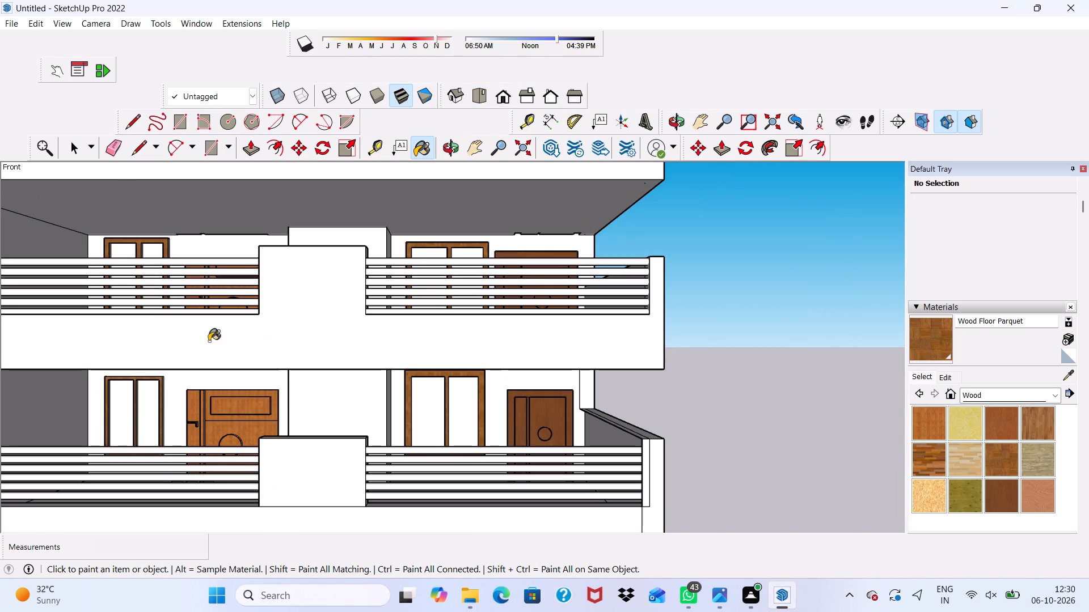
scroll(216, 333, down, 9)
scroll(137, 472, up, 5)
scroll(220, 444, up, 6)
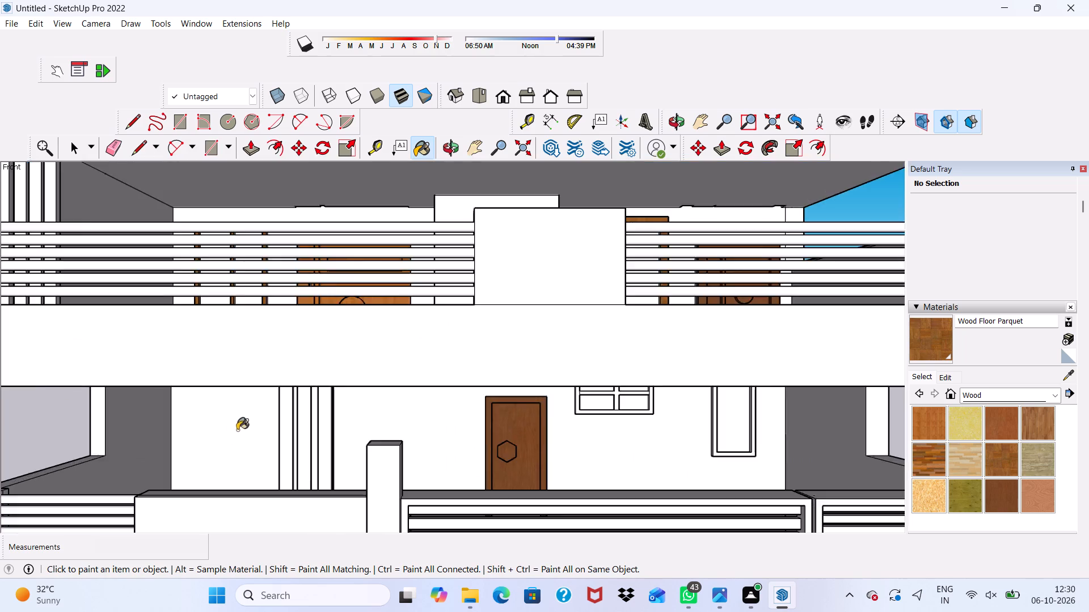
scroll(237, 430, up, 9)
scroll(249, 407, down, 5)
scroll(448, 423, up, 1)
scroll(527, 426, down, 1)
scroll(784, 385, up, 5)
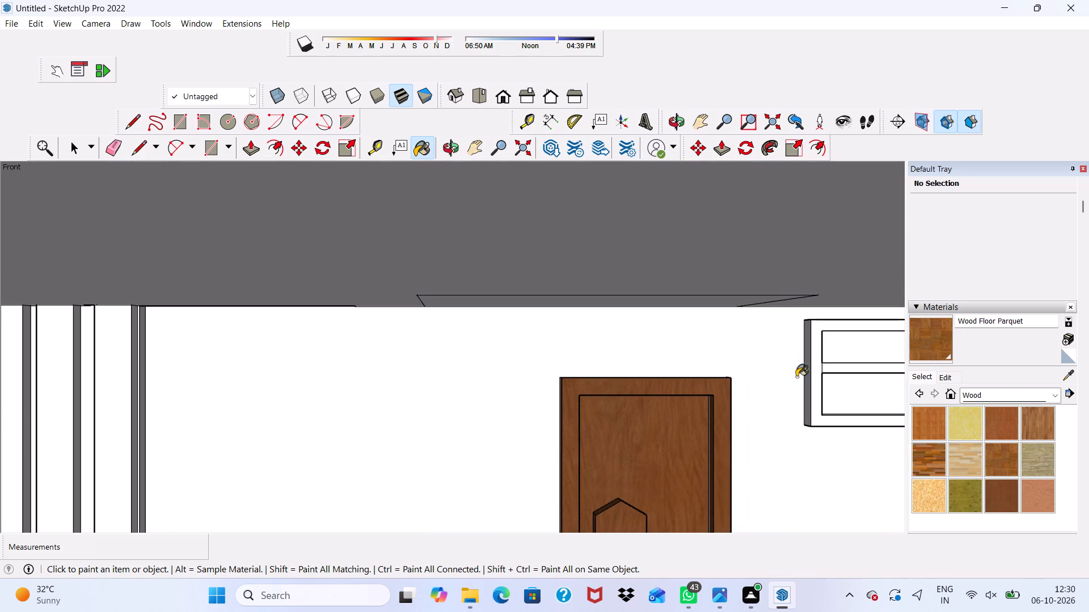
click(818, 356)
scroll(831, 370, up, 4)
click(837, 368)
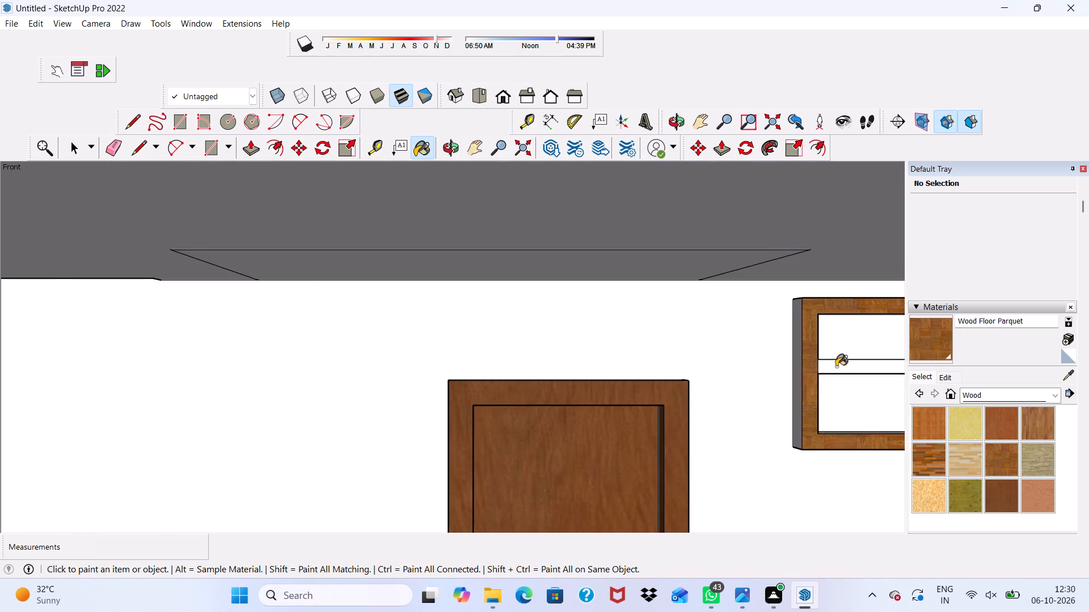
scroll(821, 367, up, 4)
click(792, 356)
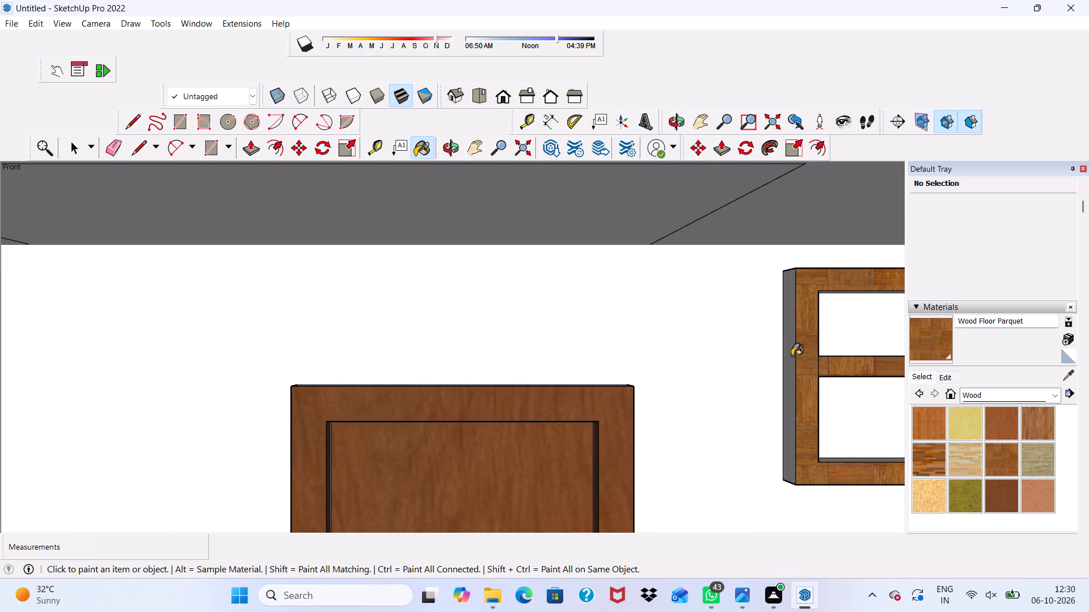
Paint the inner side faces of the two panes nearest the door and the lower pane's sill with Wood Floor Parquet.
scroll(770, 356, down, 3)
scroll(743, 359, up, 1)
scroll(729, 362, down, 10)
scroll(596, 416, up, 8)
scroll(618, 389, down, 1)
scroll(619, 389, up, 4)
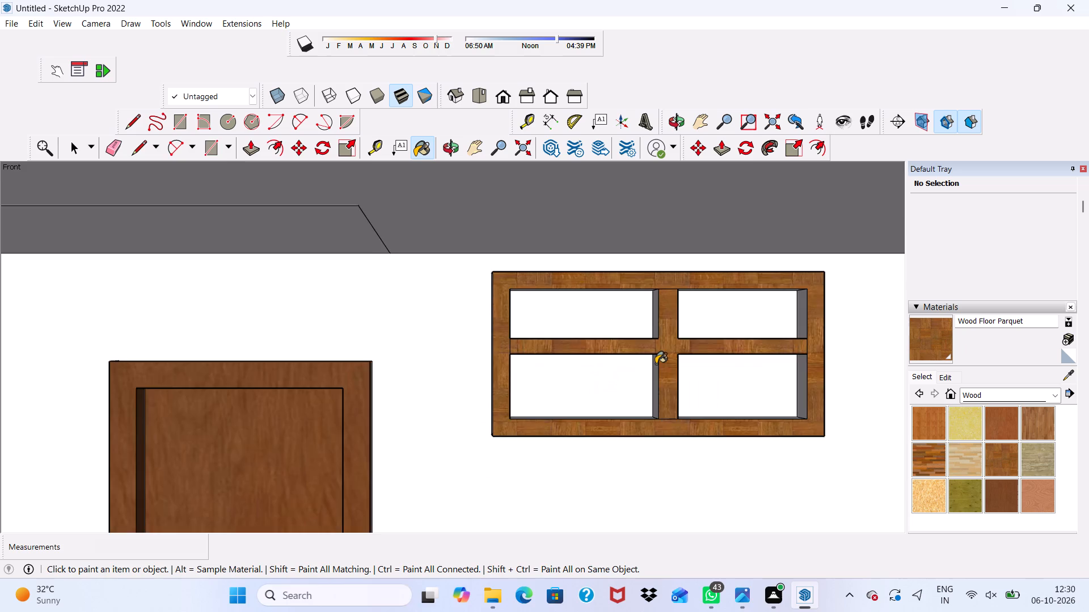
scroll(656, 364, up, 9)
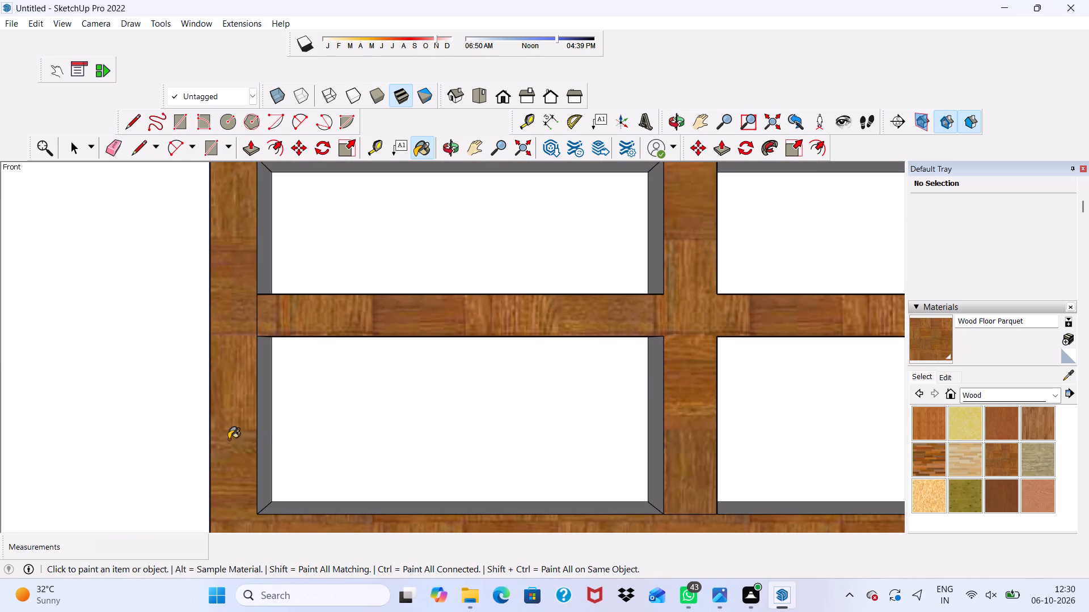
drag(229, 439, 234, 440)
click(216, 460)
click(269, 520)
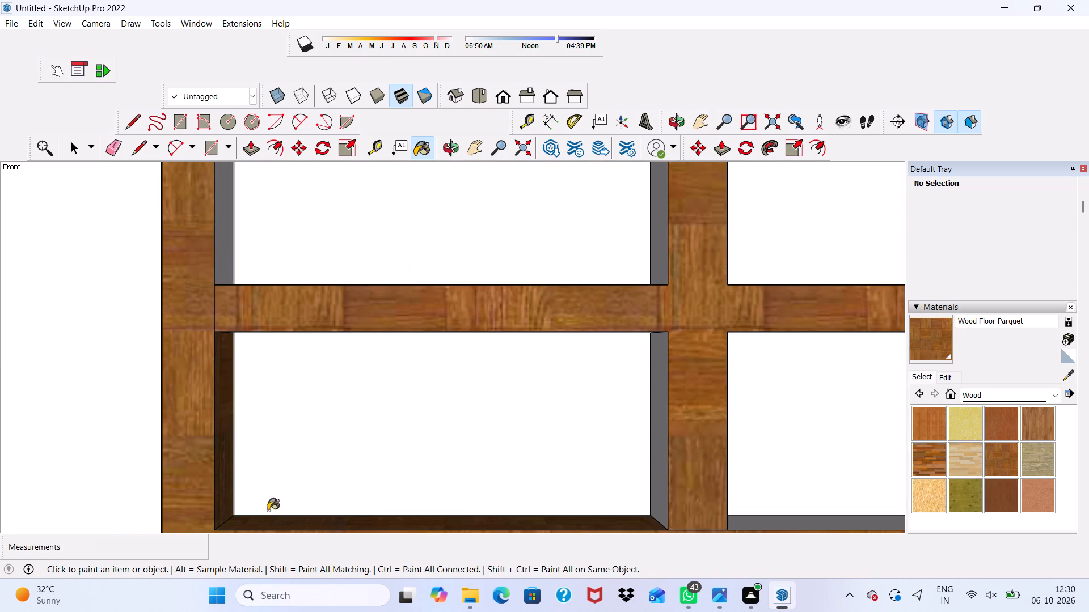
drag(234, 236, 218, 235)
scroll(541, 263, up, 1)
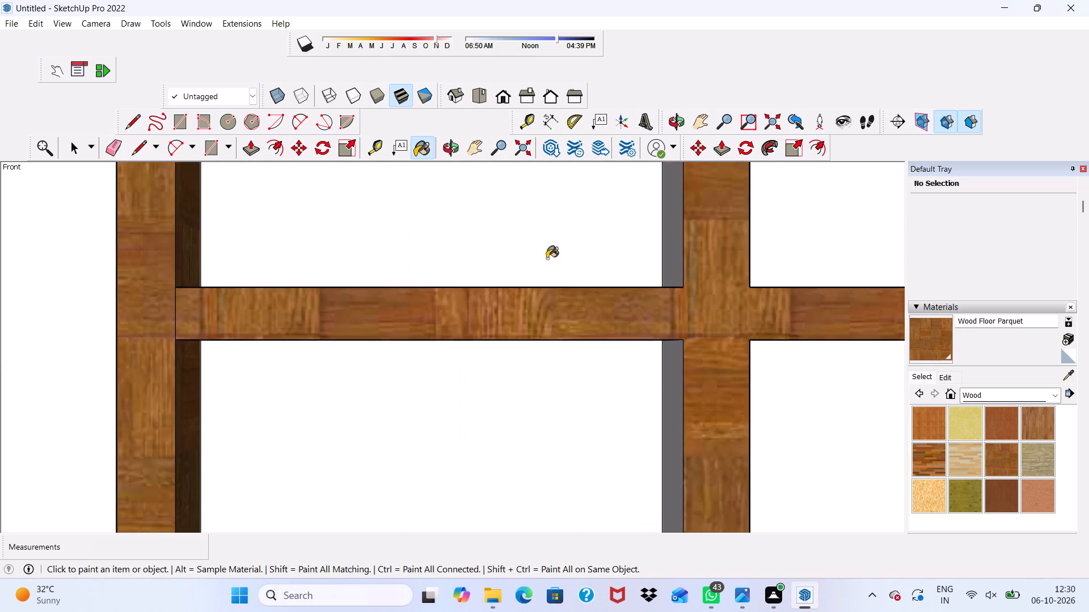
scroll(547, 258, up, 2)
click(688, 239)
click(706, 402)
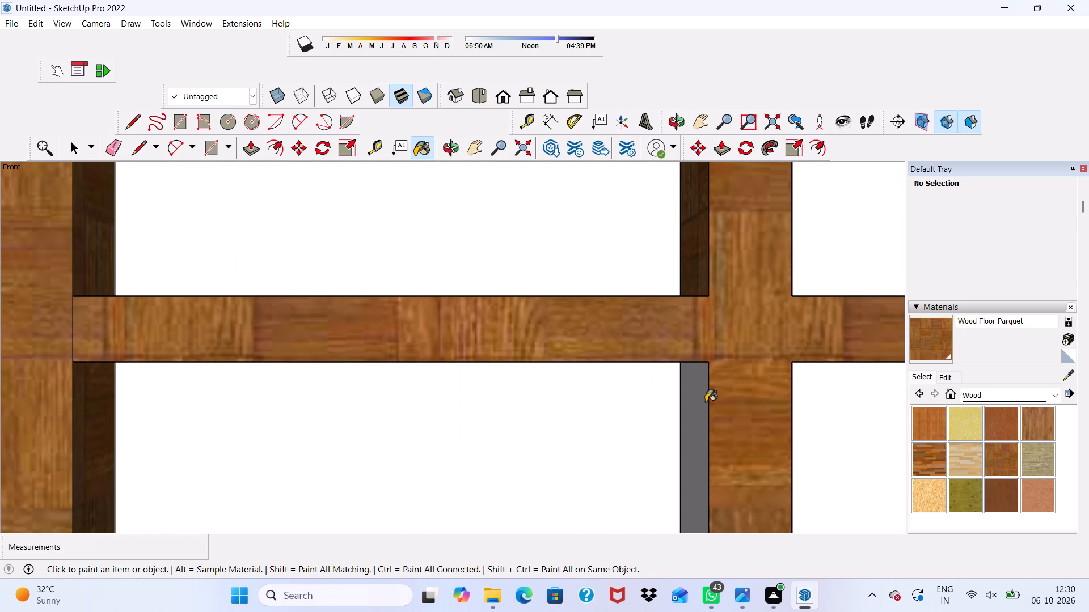
Paint the top rail's underside and the crossbar's underside and upper face in the panes nearest the door with Wood Floor Parquet.
middle_drag(630, 395, 596, 262)
click(493, 360)
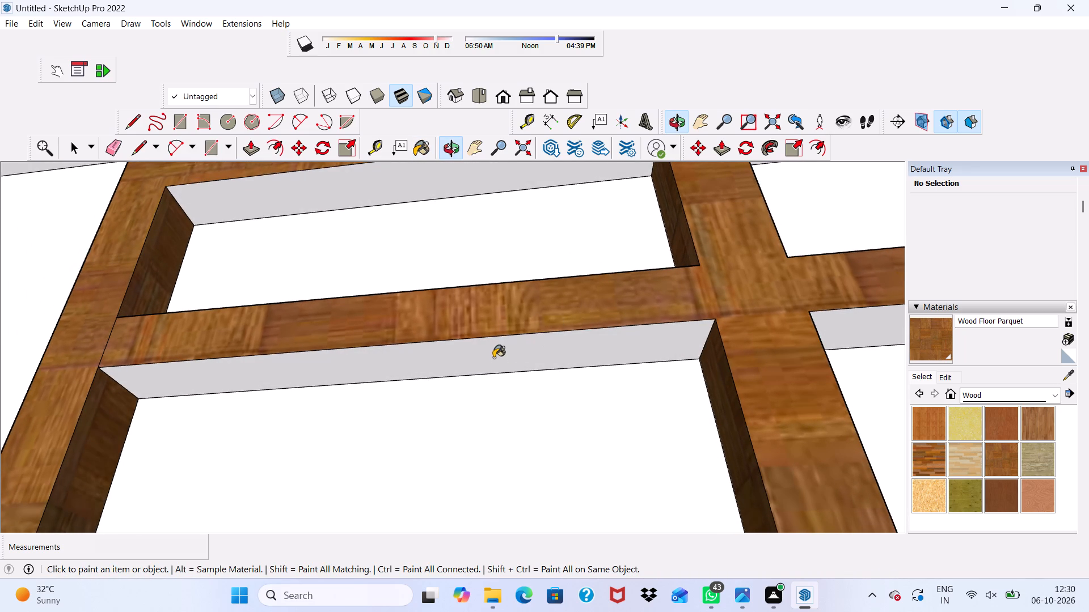
click(275, 186)
scroll(312, 266, down, 1)
middle_drag(311, 266, 303, 379)
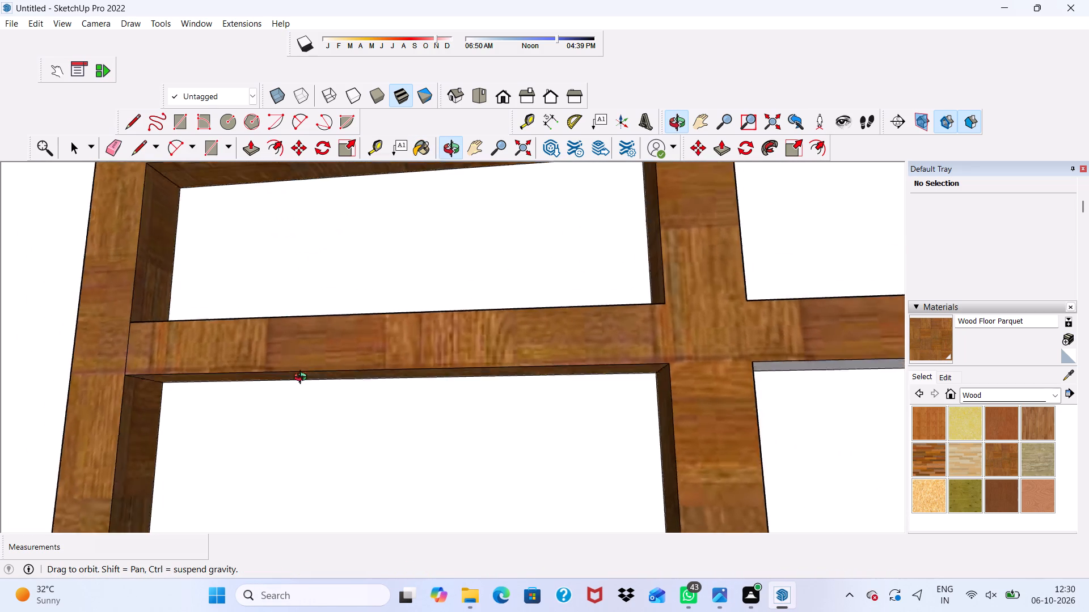
middle_drag(303, 379, 218, 468)
scroll(265, 328, up, 4)
click(280, 311)
Paint the mullion's side faces and the crossbar's upper face in the two panes farthest from the door with Wood Floor Parquet.
scroll(220, 308, down, 4)
scroll(121, 289, down, 3)
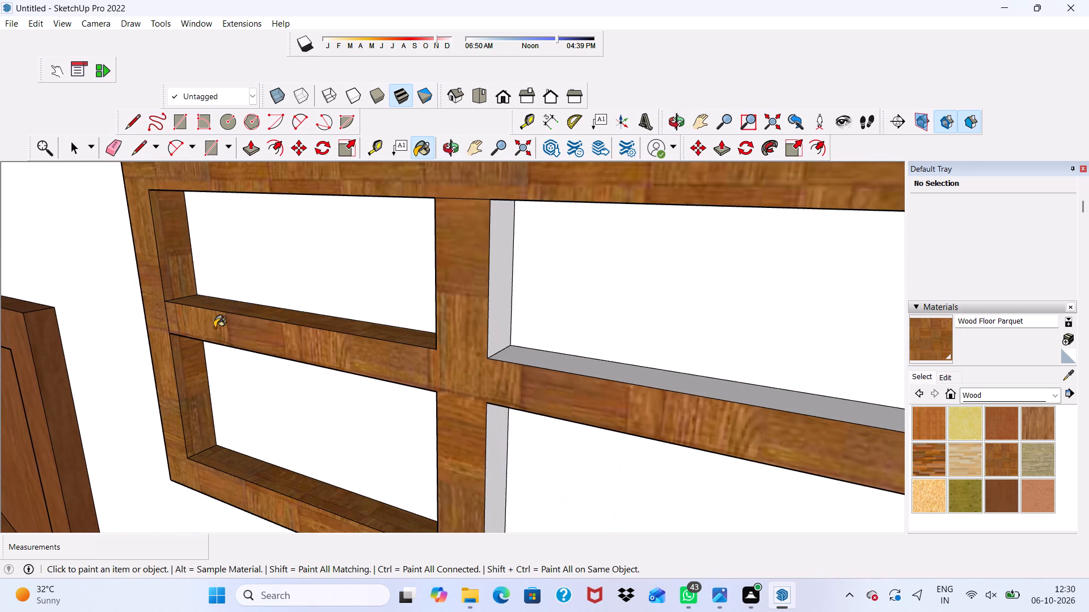
click(495, 303)
click(571, 362)
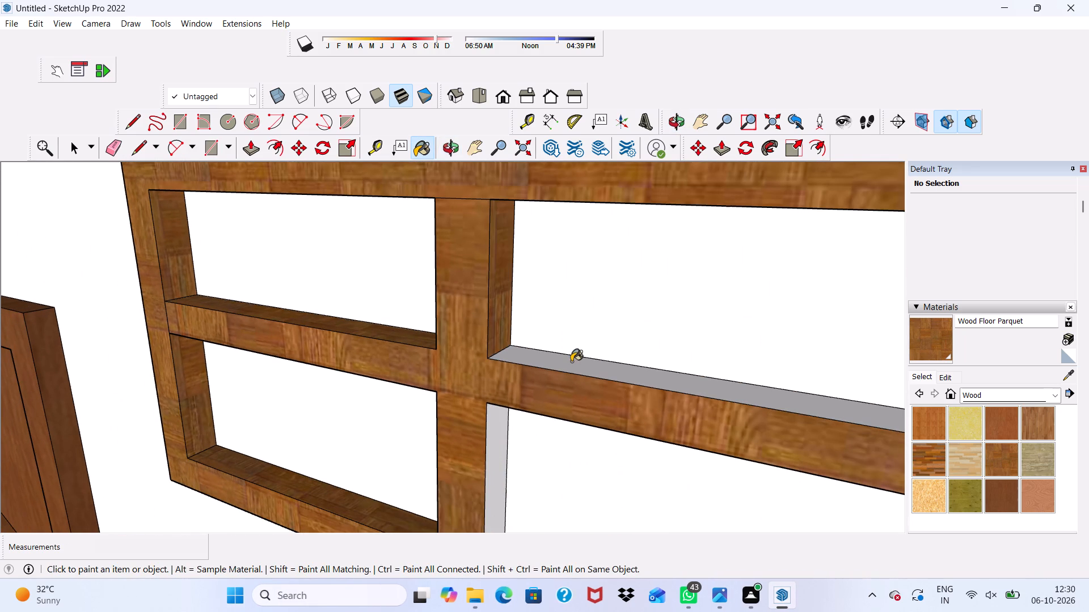
click(497, 422)
Paint the far jamb's inner faces in both panes farthest from the door and the lower pane's sill with Wood Floor Parquet.
scroll(388, 250, down, 4)
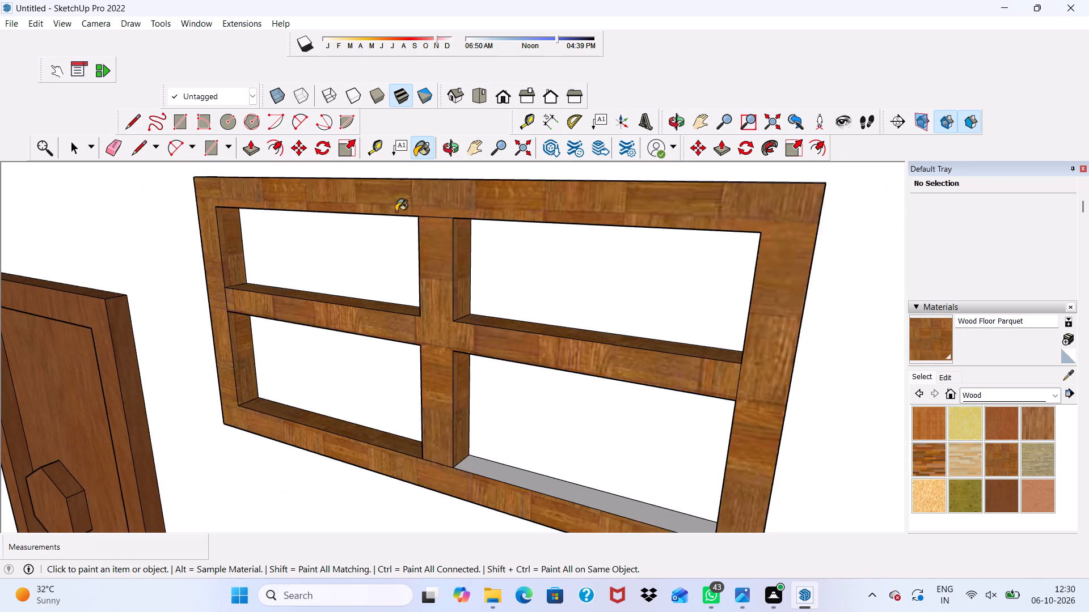
scroll(394, 211, down, 4)
middle_drag(406, 239, 647, 220)
scroll(653, 233, up, 4)
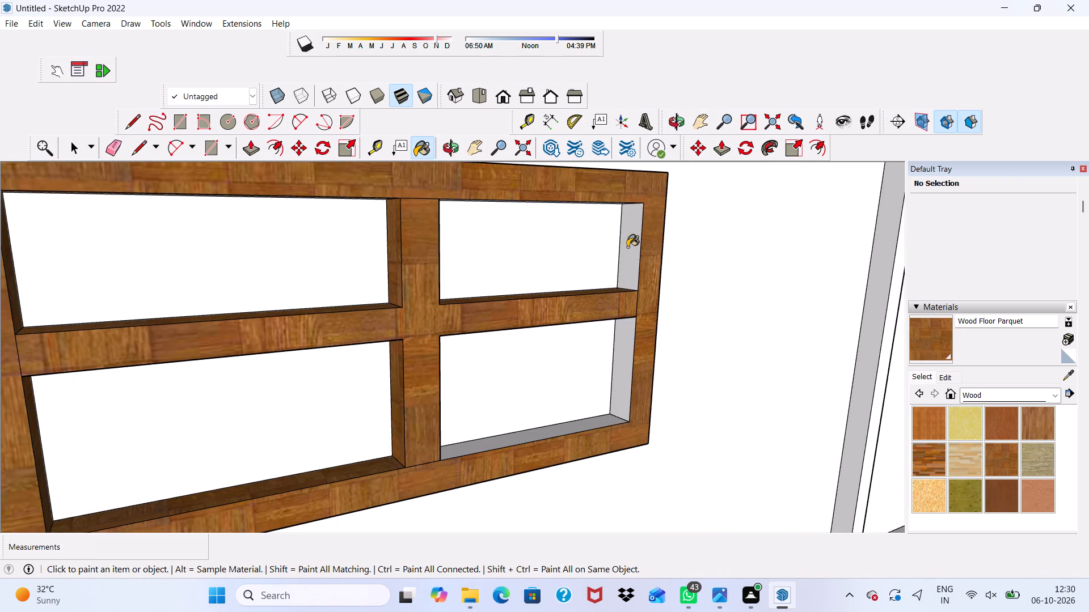
click(628, 248)
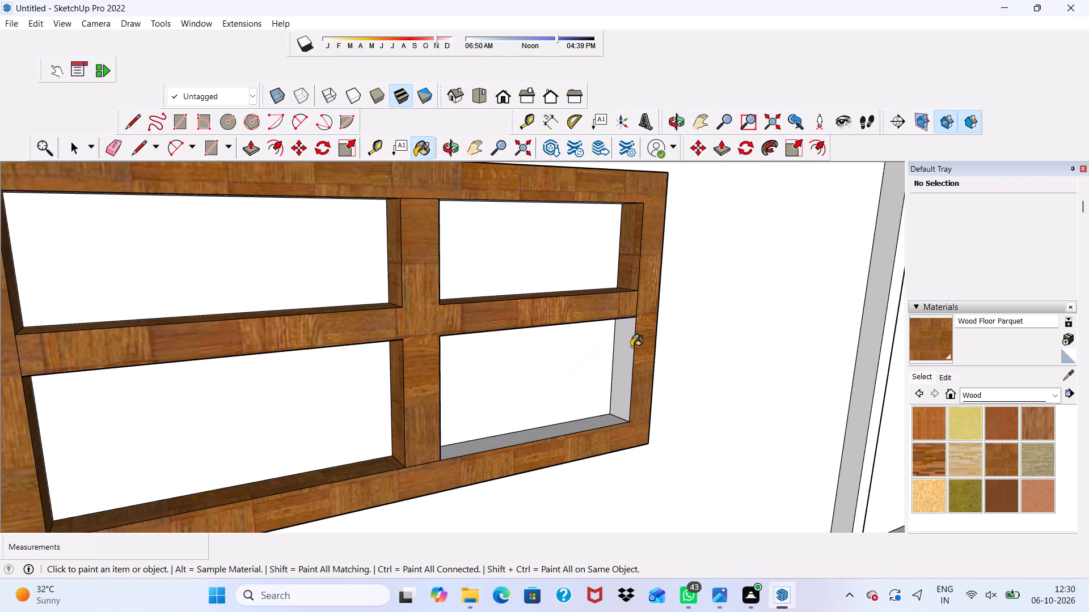
click(631, 347)
click(567, 423)
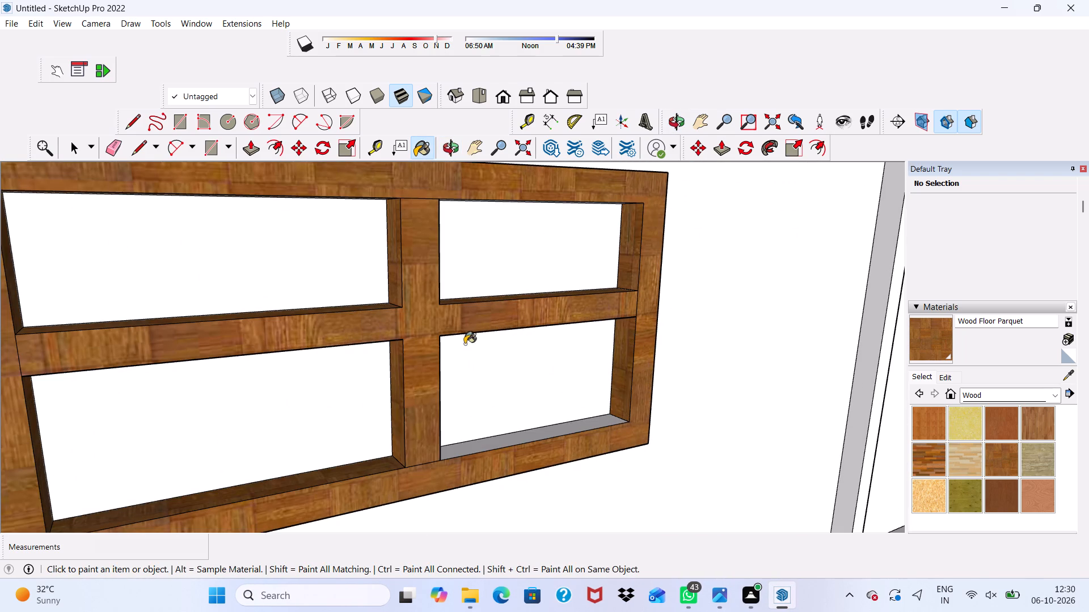
Paint the lower pane's sill farthest from the door and the four-pane frame's outer side face with Wood Floor Parquet.
scroll(527, 392, up, 5)
click(558, 460)
scroll(417, 387, down, 2)
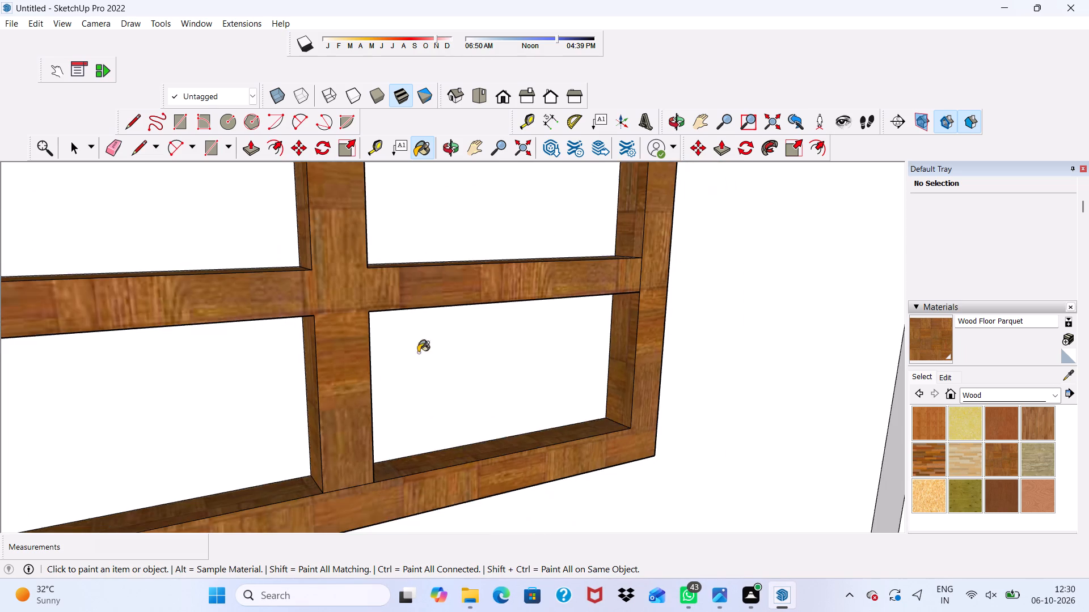
scroll(418, 352, down, 2)
middle_drag(459, 313, 60, 282)
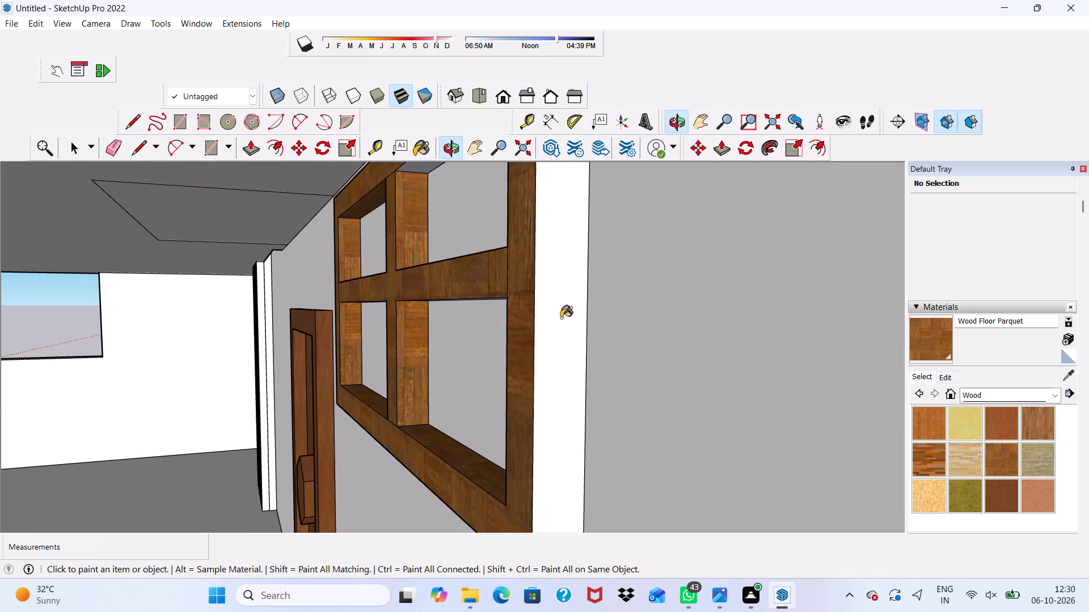
click(569, 313)
scroll(222, 334, down, 1)
middle_drag(223, 333, 318, 309)
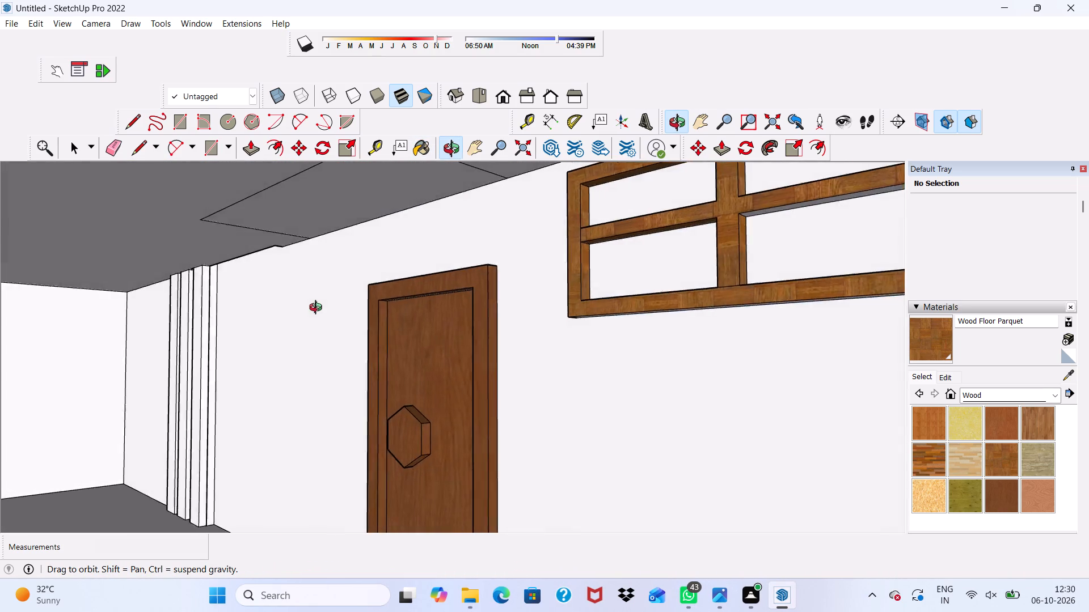
middle_drag(318, 309, 259, 339)
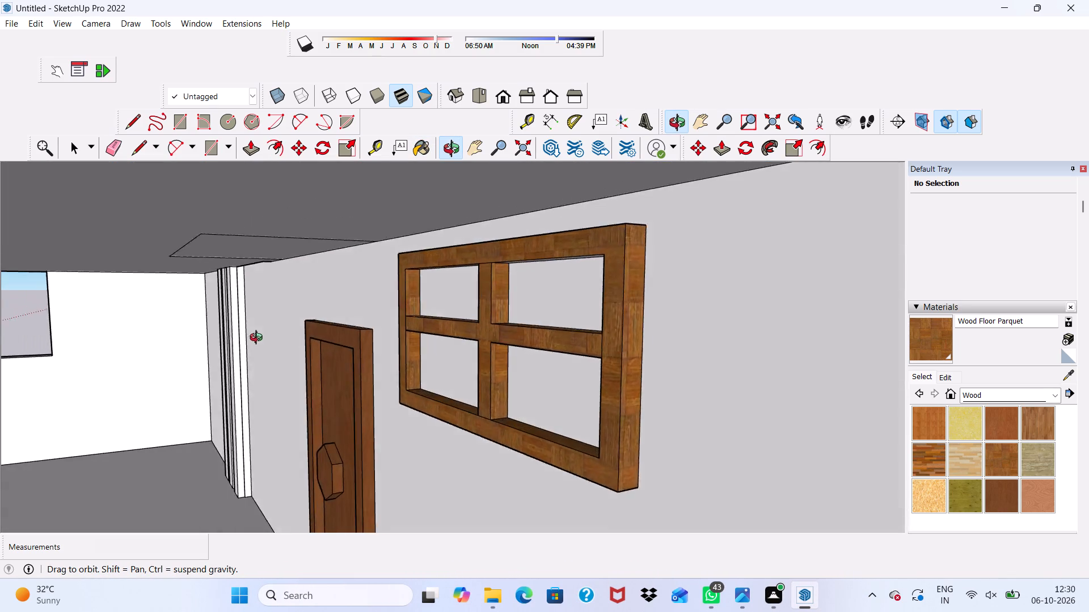
middle_drag(259, 339, 274, 333)
Paint the tall single-pane frame's front face, top rail underside and both inner side faces with Wood Floor Parquet.
scroll(204, 263, down, 11)
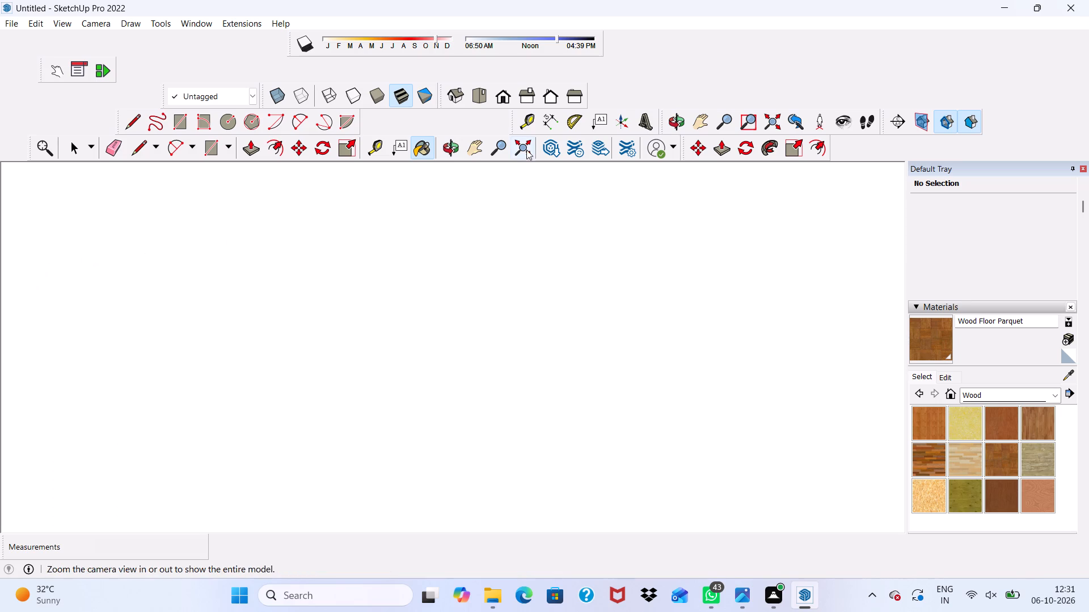
click(491, 97)
click(500, 96)
scroll(511, 129, down, 6)
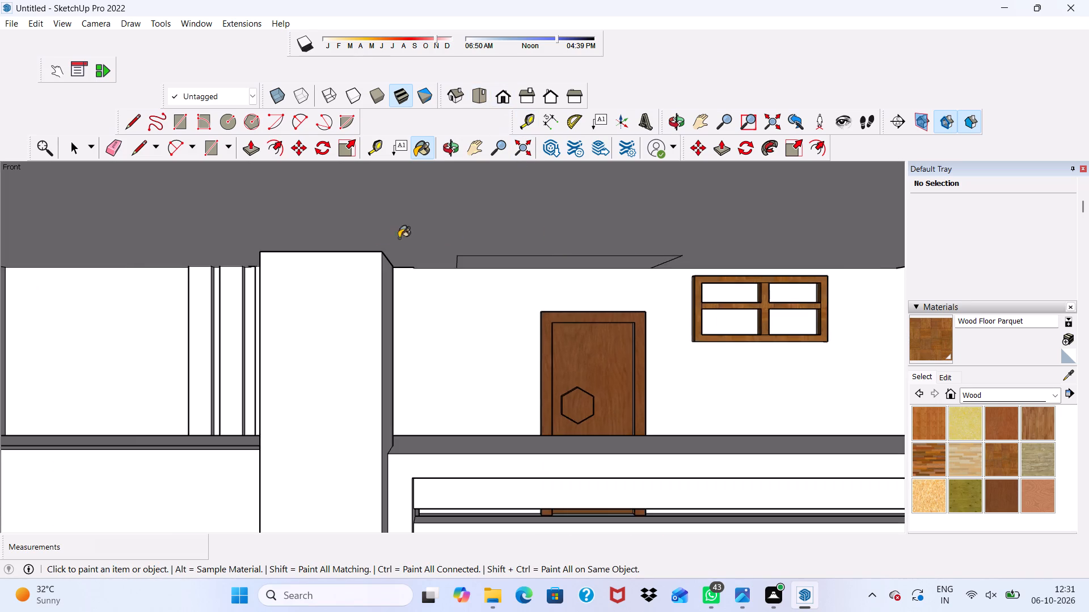
scroll(399, 238, down, 12)
scroll(606, 278, up, 15)
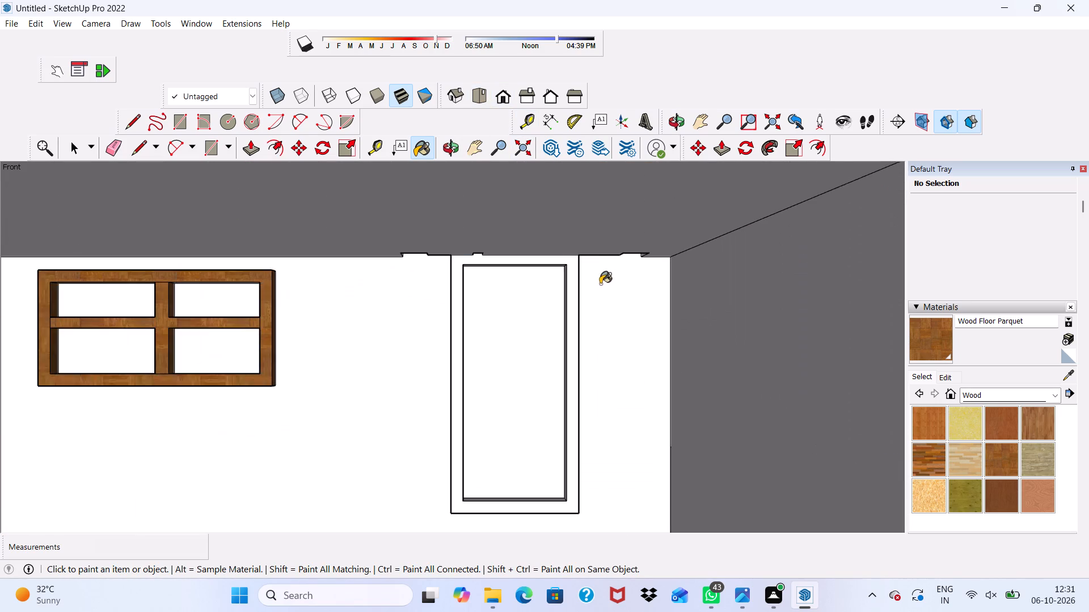
scroll(600, 284, up, 3)
click(550, 288)
scroll(548, 294, up, 4)
scroll(323, 281, up, 7)
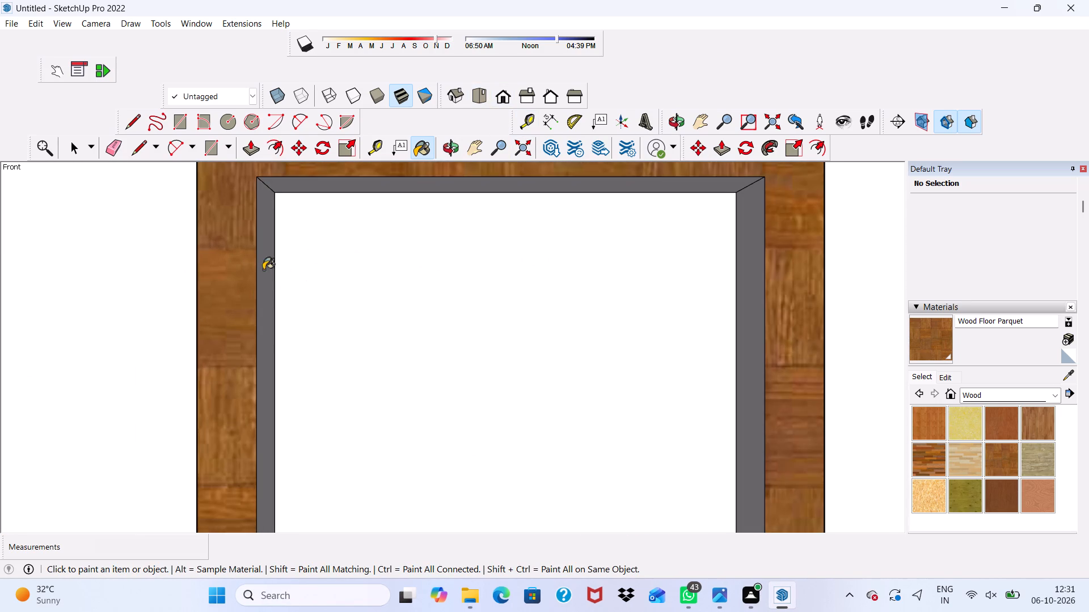
click(260, 267)
click(267, 177)
click(385, 176)
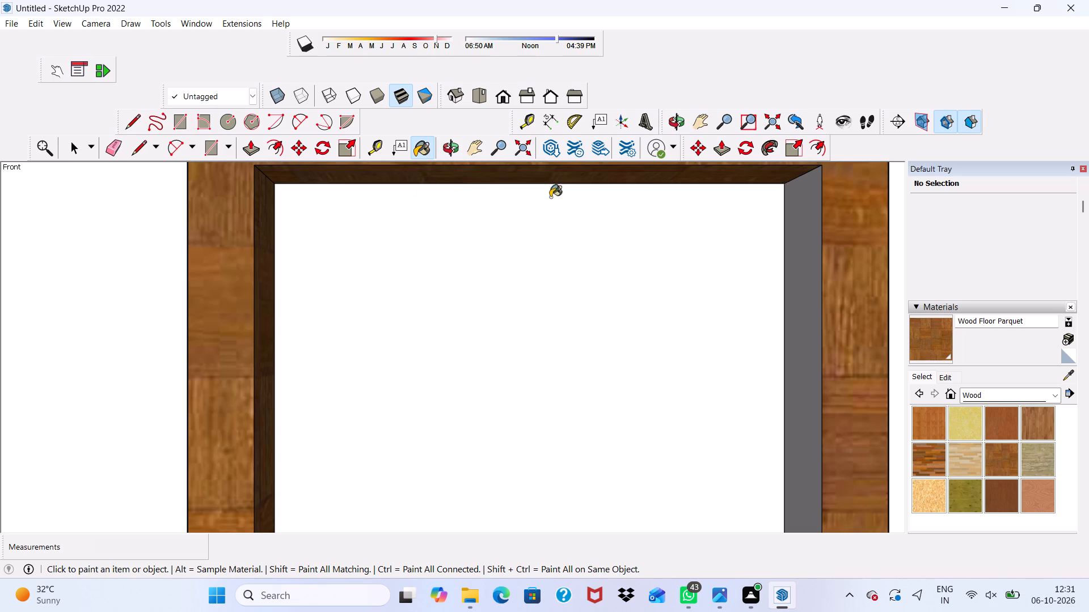
click(793, 254)
Paint the tall frame's sill and both of its outer side faces with Wood Floor Parquet.
scroll(533, 235, down, 6)
scroll(68, 222, down, 4)
scroll(82, 214, up, 1)
scroll(91, 210, down, 12)
middle_drag(412, 383, 345, 434)
scroll(341, 432, up, 4)
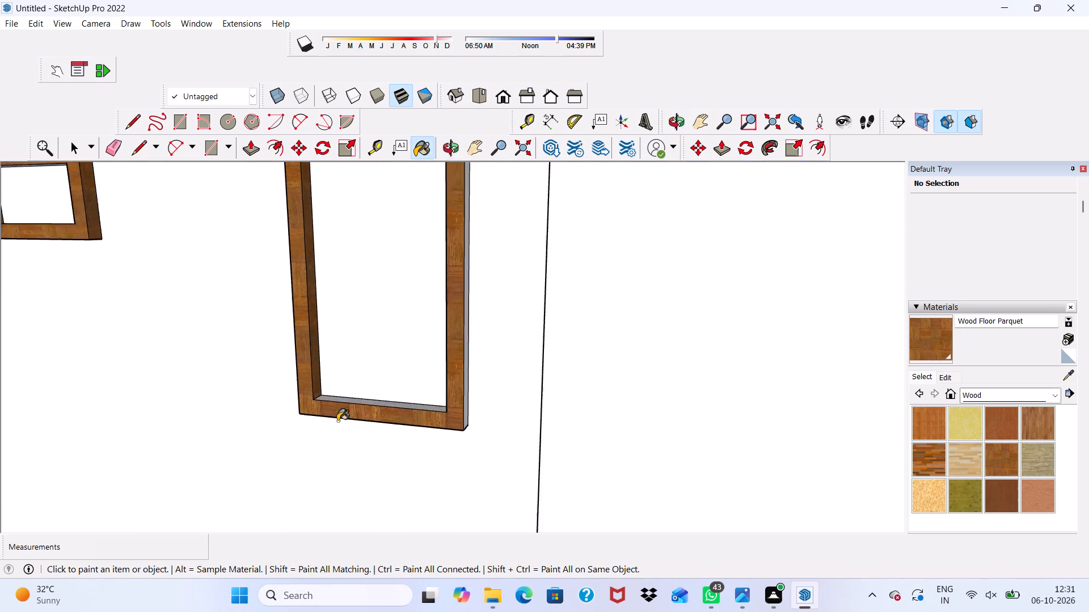
scroll(337, 421, up, 8)
click(341, 394)
middle_drag(568, 365, 471, 379)
click(566, 381)
middle_drag(477, 392, 749, 352)
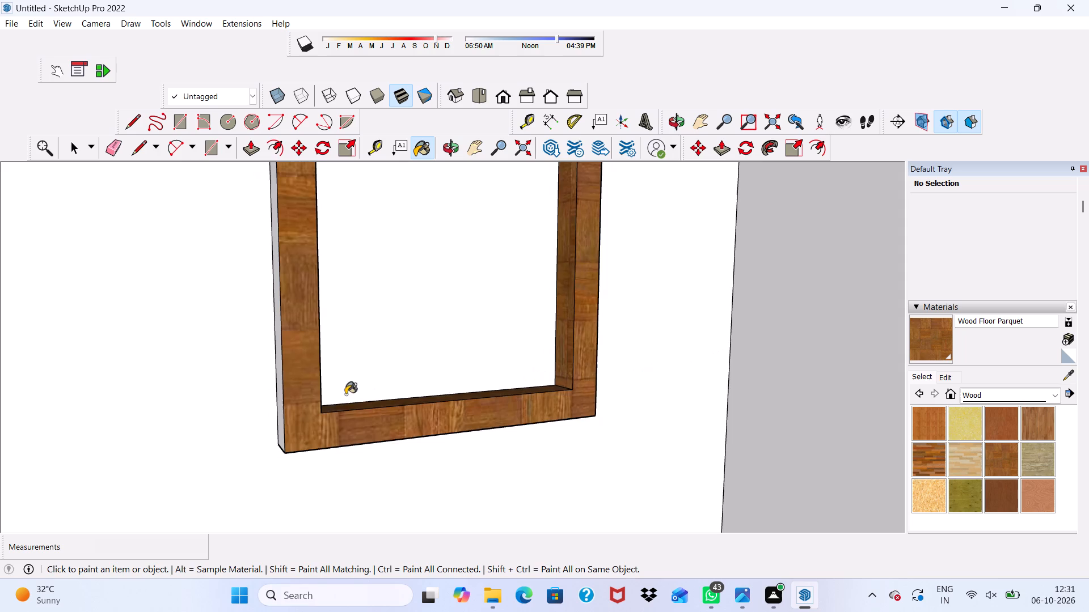
scroll(302, 367, up, 10)
click(277, 354)
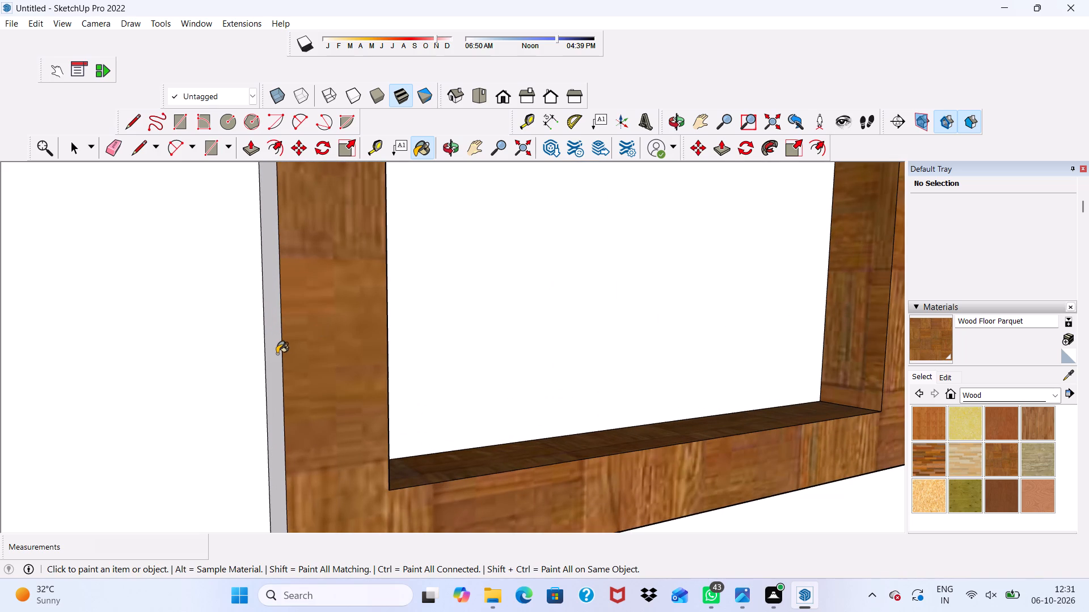
Paint the underside of the tall frame's bottom rail with Wood Floor Parquet.
scroll(254, 319, down, 7)
middle_drag(410, 373, 281, 280)
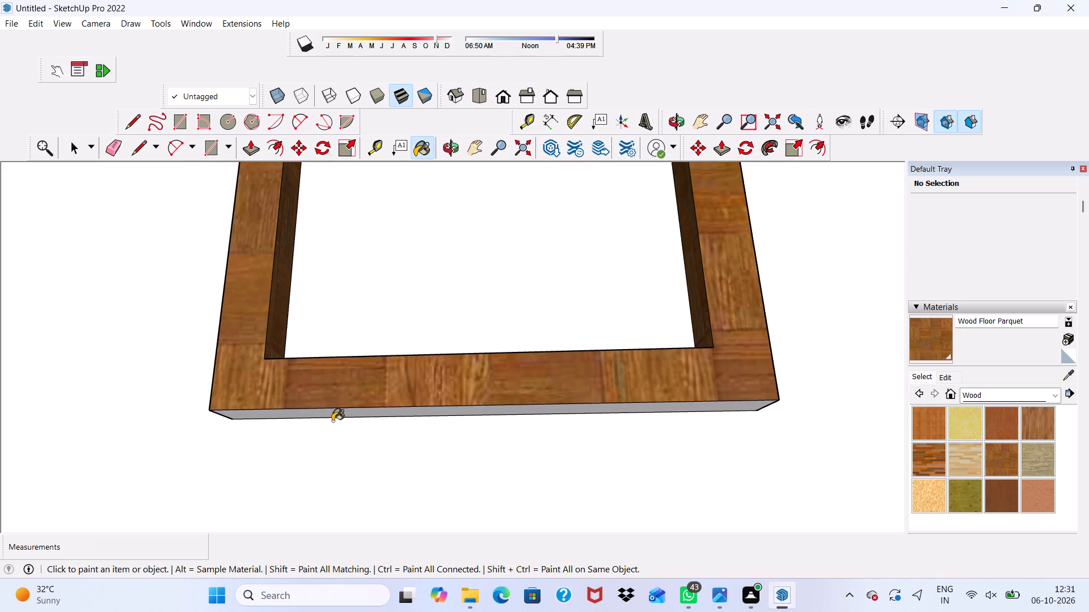
drag(333, 406, 341, 408)
click(341, 408)
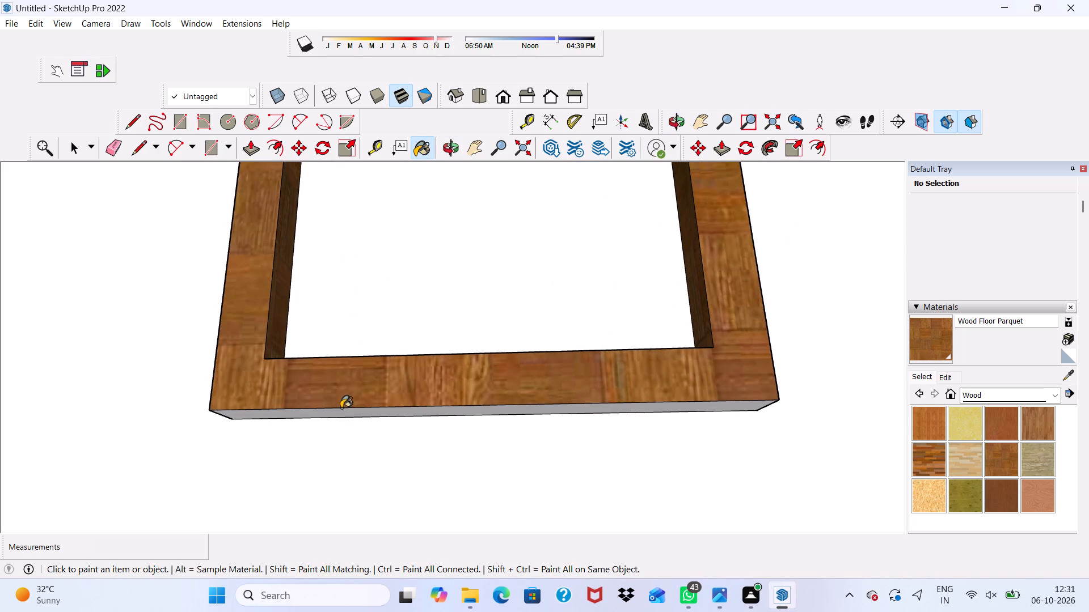
click(343, 416)
scroll(323, 395, up, 2)
scroll(306, 385, down, 12)
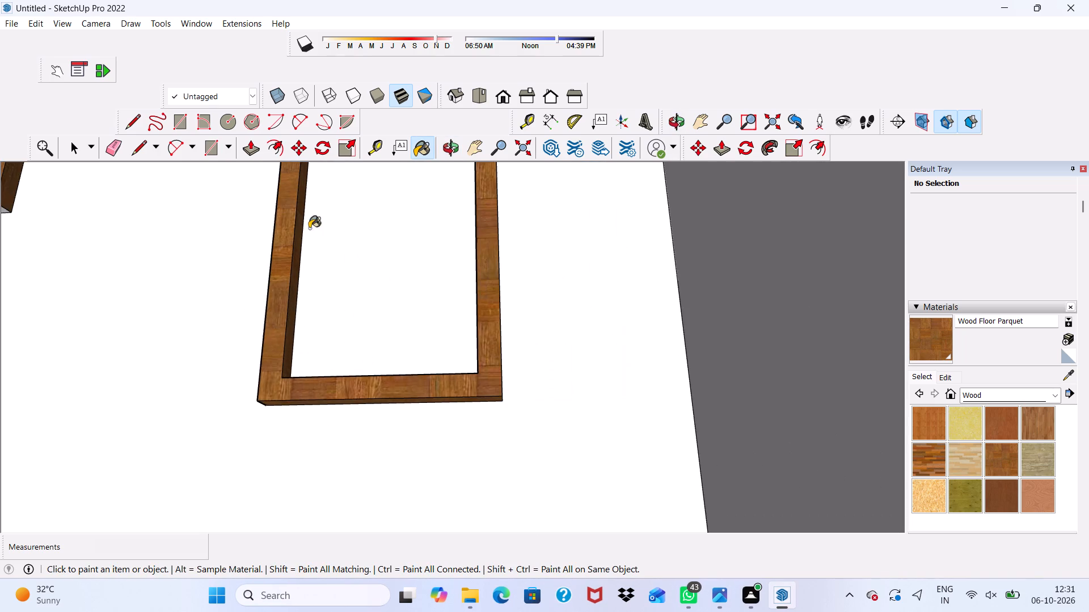
Examine the tall frame from its bottom rail up to its head for faces still left unpainted.
scroll(249, 168, up, 3)
scroll(263, 190, down, 10)
scroll(410, 233, up, 2)
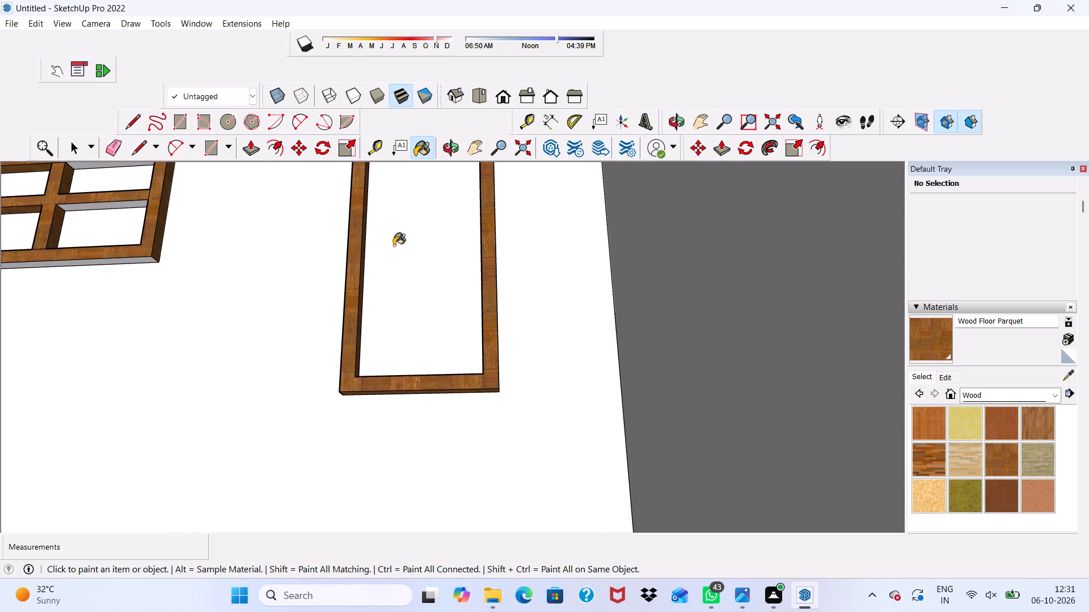
scroll(394, 245, up, 3)
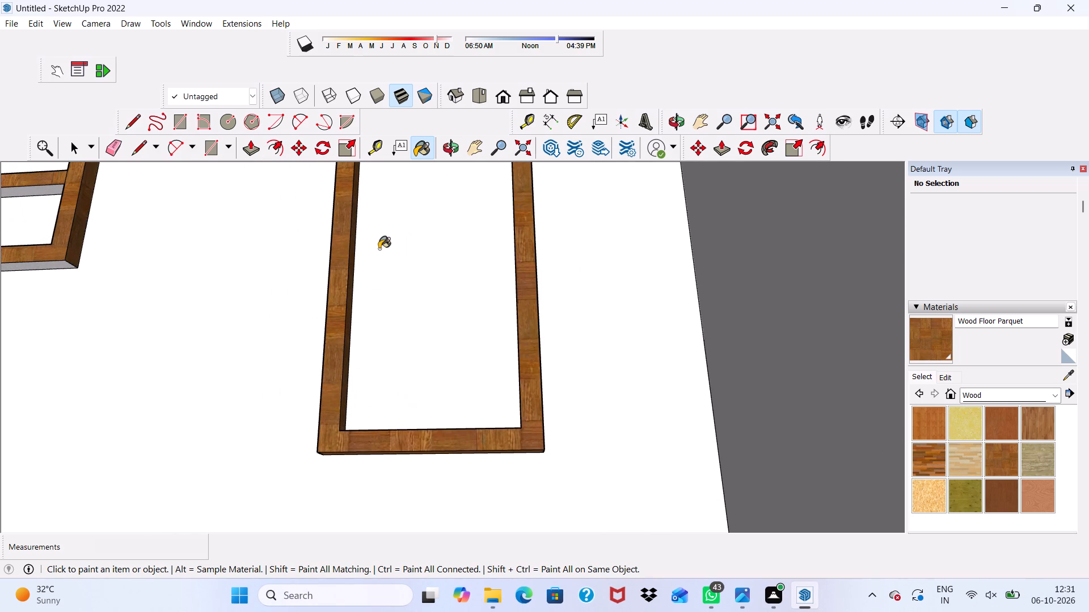
scroll(379, 251, down, 6)
scroll(412, 138, up, 4)
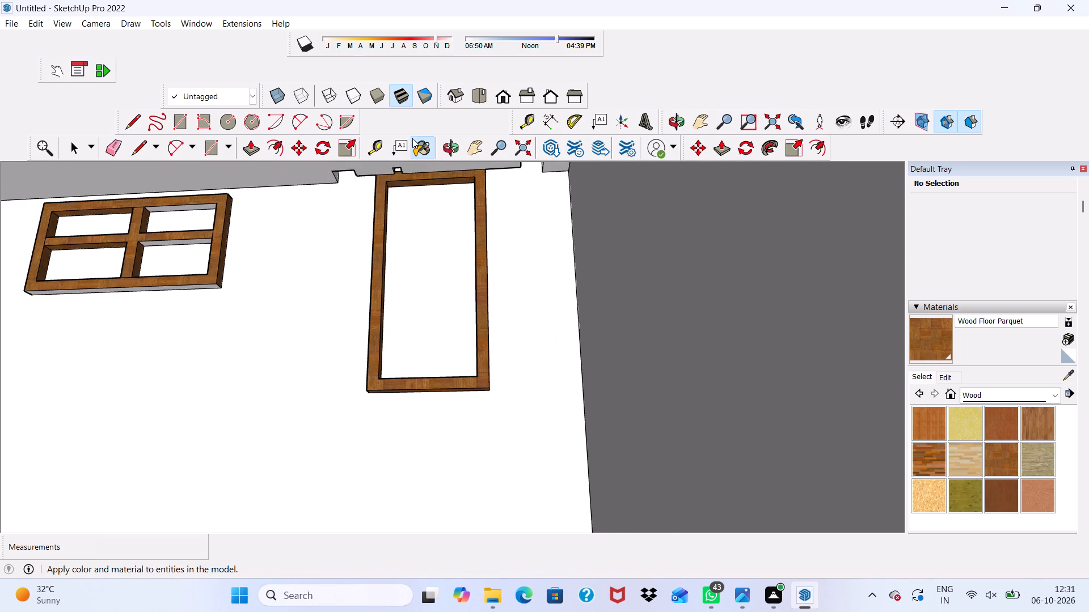
scroll(412, 138, up, 11)
middle_drag(425, 192, 370, 238)
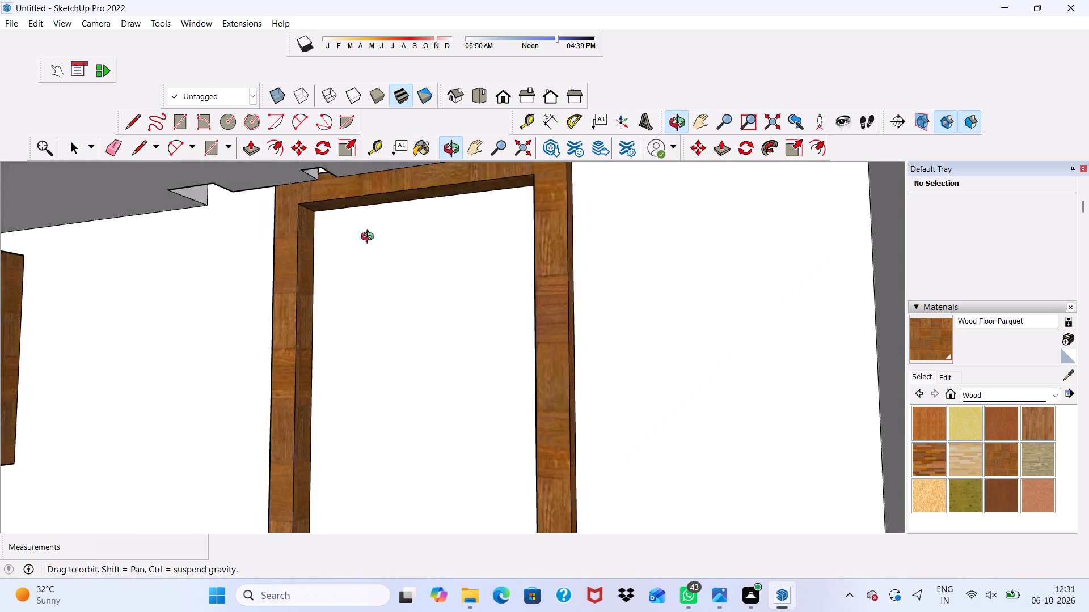
middle_drag(370, 238, 436, 264)
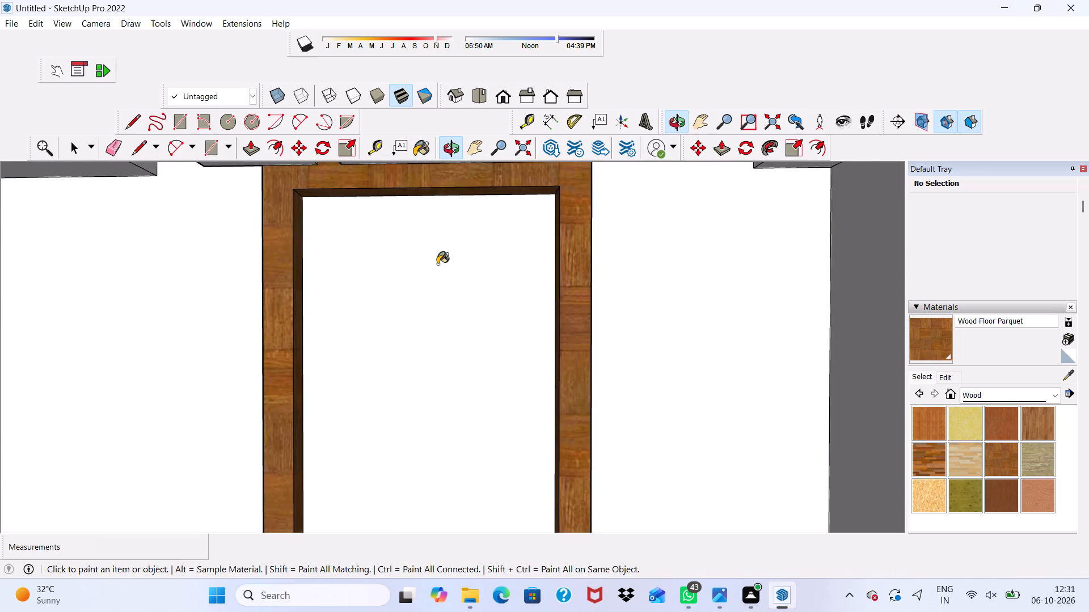
key(space)
scroll(413, 283, down, 4)
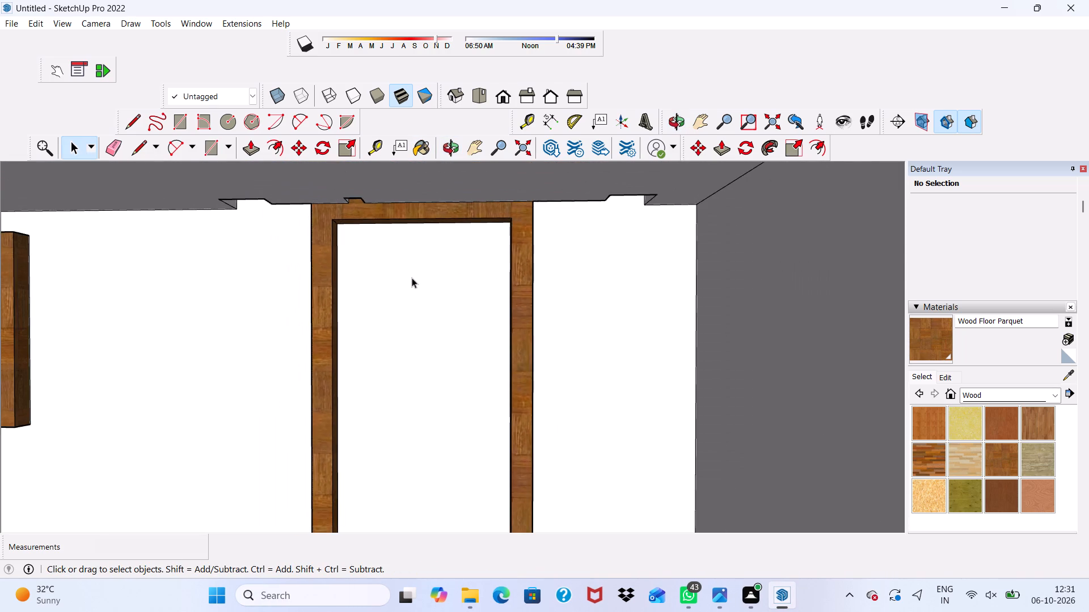
Examine the house's front, including the gate, boundary wall and lower-floor openings, for surfaces that still need a material.
scroll(417, 287, down, 6)
scroll(252, 319, down, 8)
scroll(354, 286, down, 1)
scroll(424, 293, down, 2)
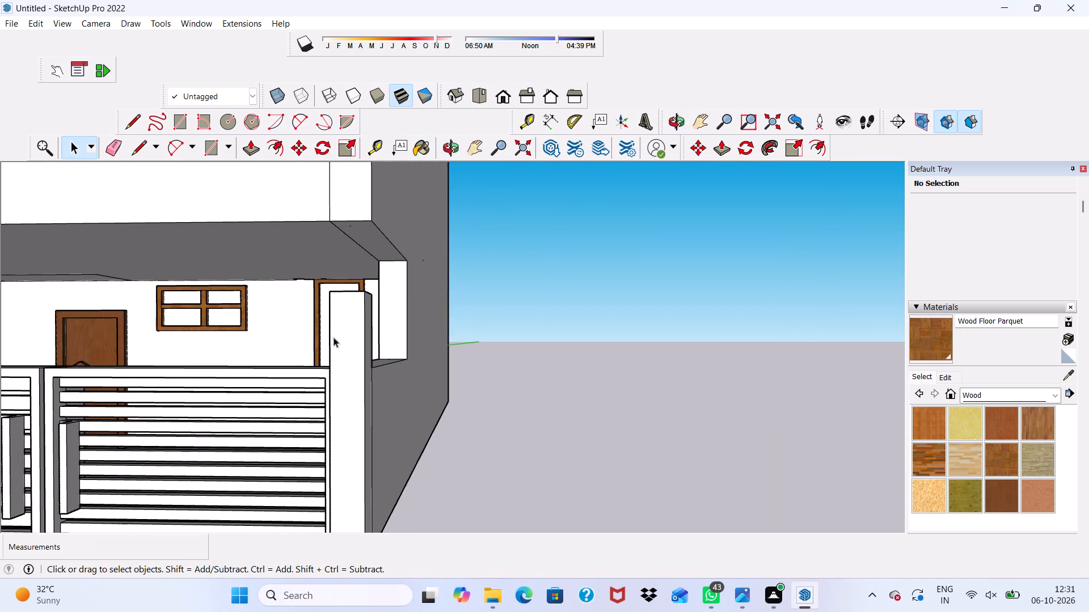
scroll(323, 336, down, 3)
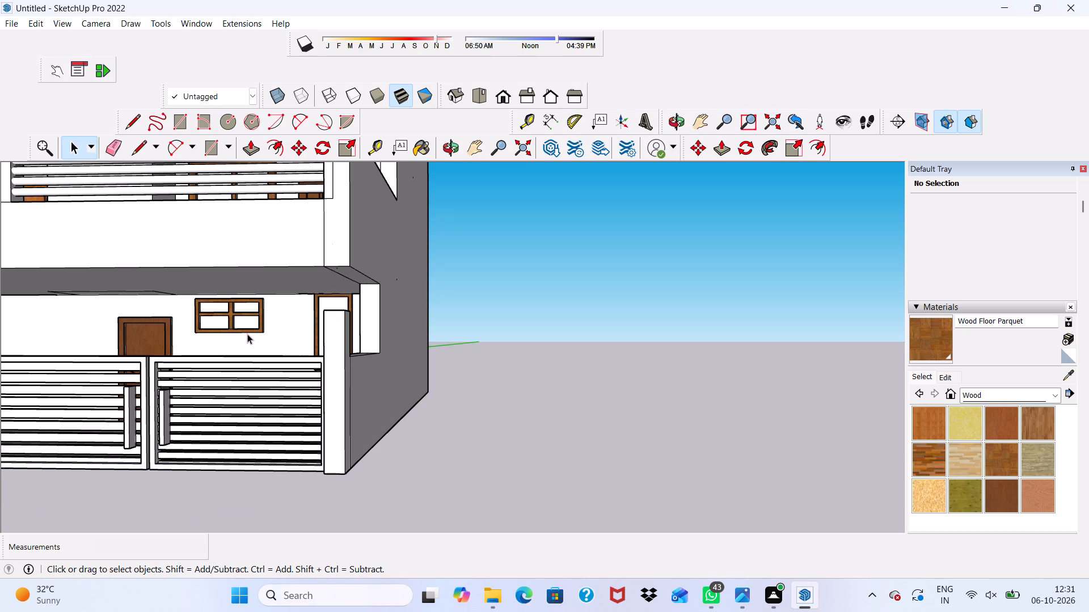
scroll(456, 257, up, 2)
key(space)
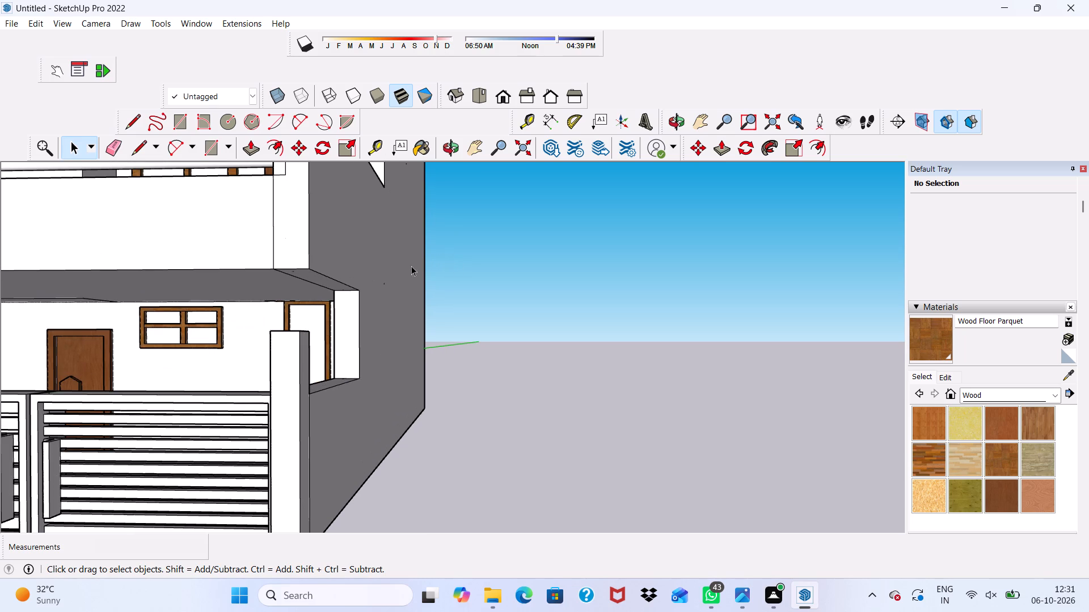
scroll(377, 287, down, 4)
scroll(98, 228, down, 1)
middle_drag(240, 247, 275, 241)
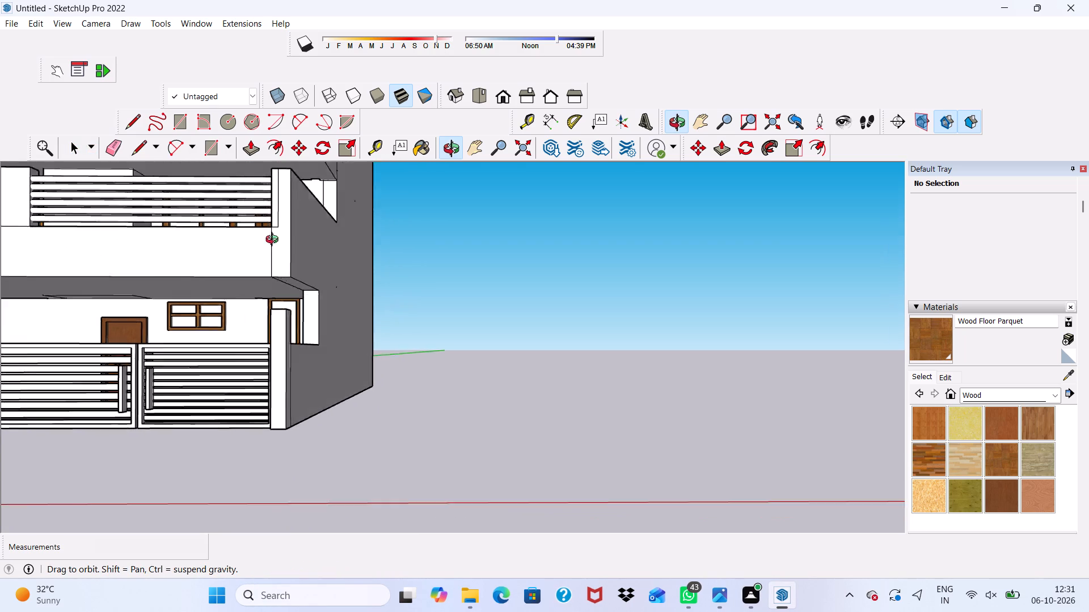
middle_drag(275, 241, 172, 263)
scroll(138, 262, down, 8)
scroll(82, 324, up, 4)
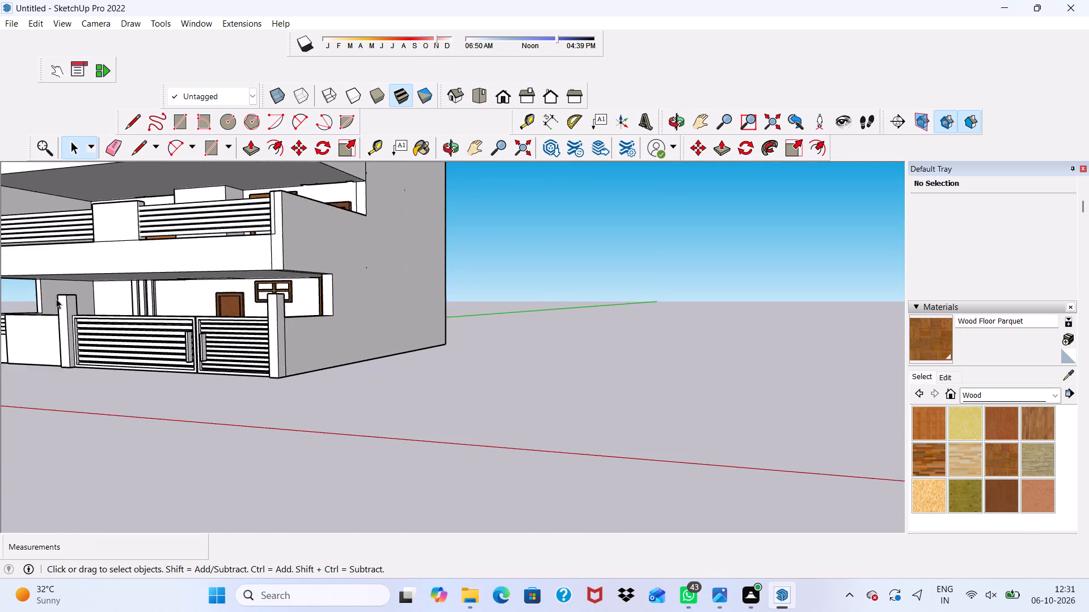
scroll(56, 299, up, 6)
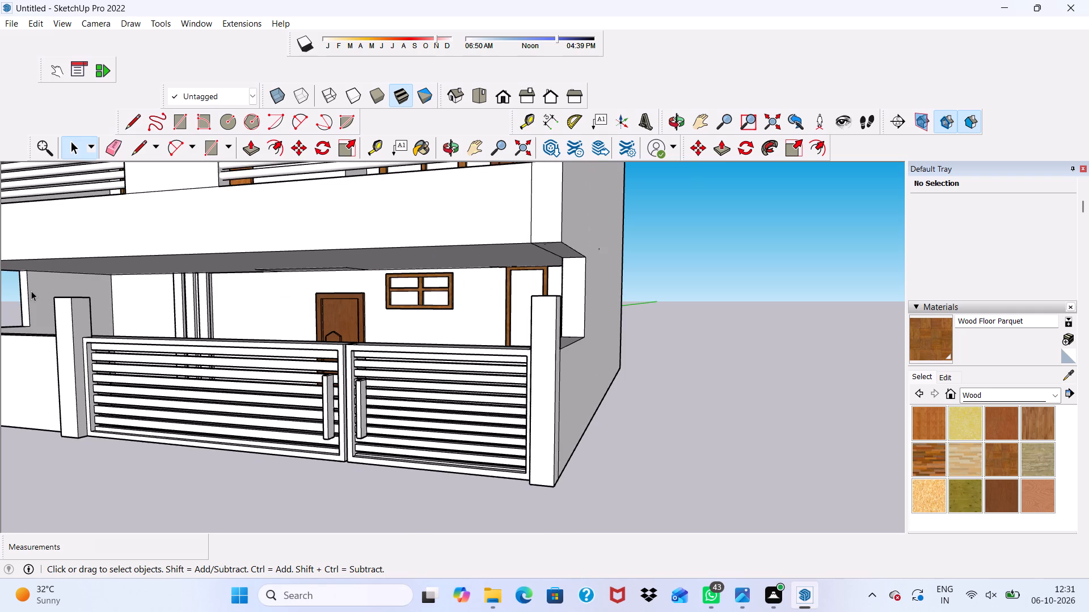
scroll(159, 299, down, 2)
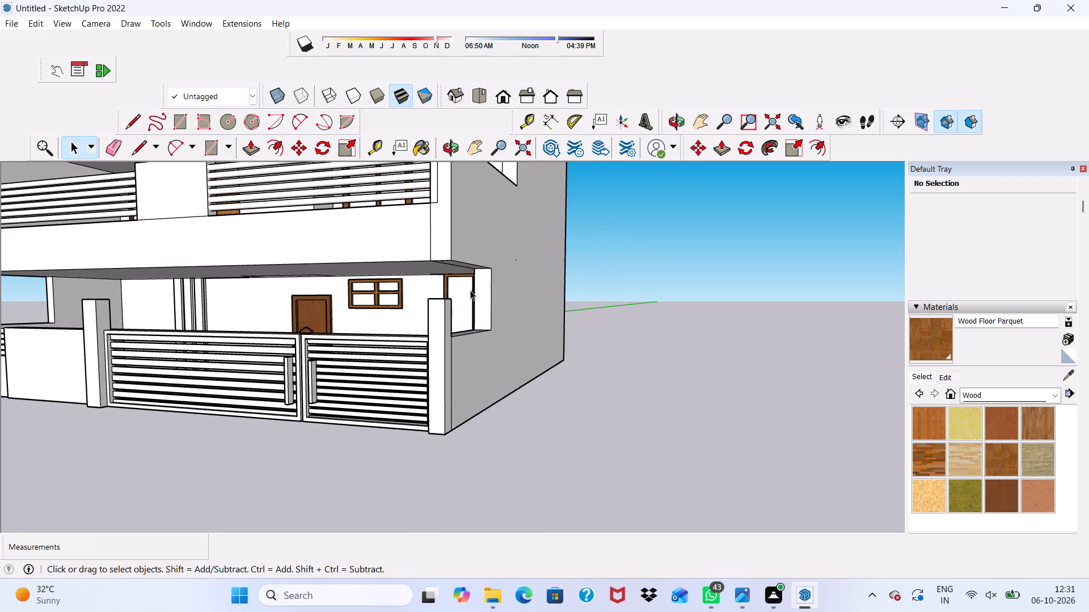
Pick Sandstone from the Stone materials and paint all the horizontal railing bars of the lowest balcony with it.
click(1060, 394)
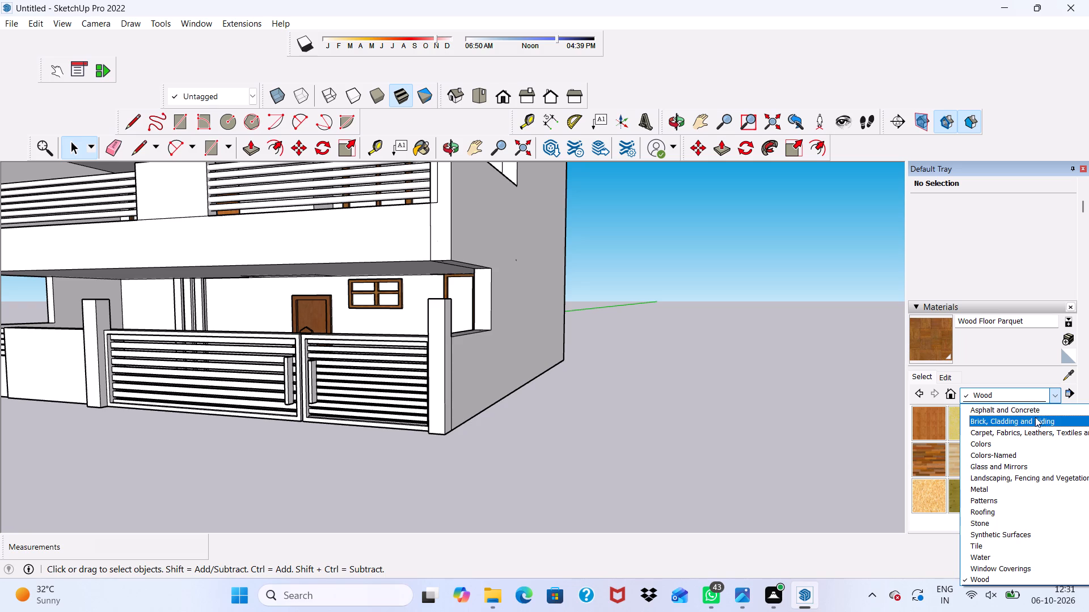
click(1010, 532)
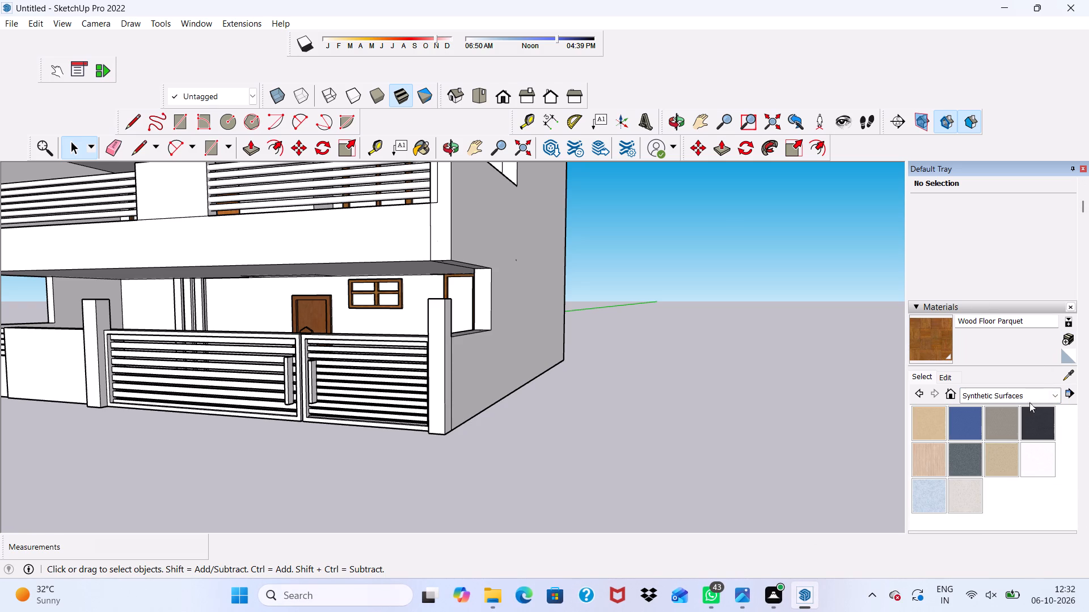
click(1059, 396)
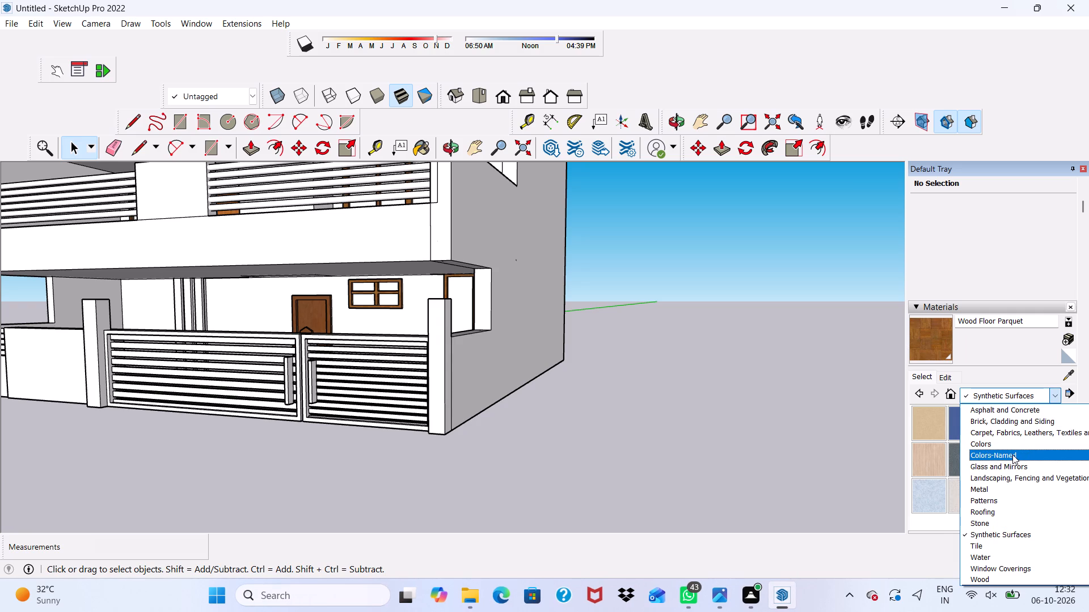
click(994, 526)
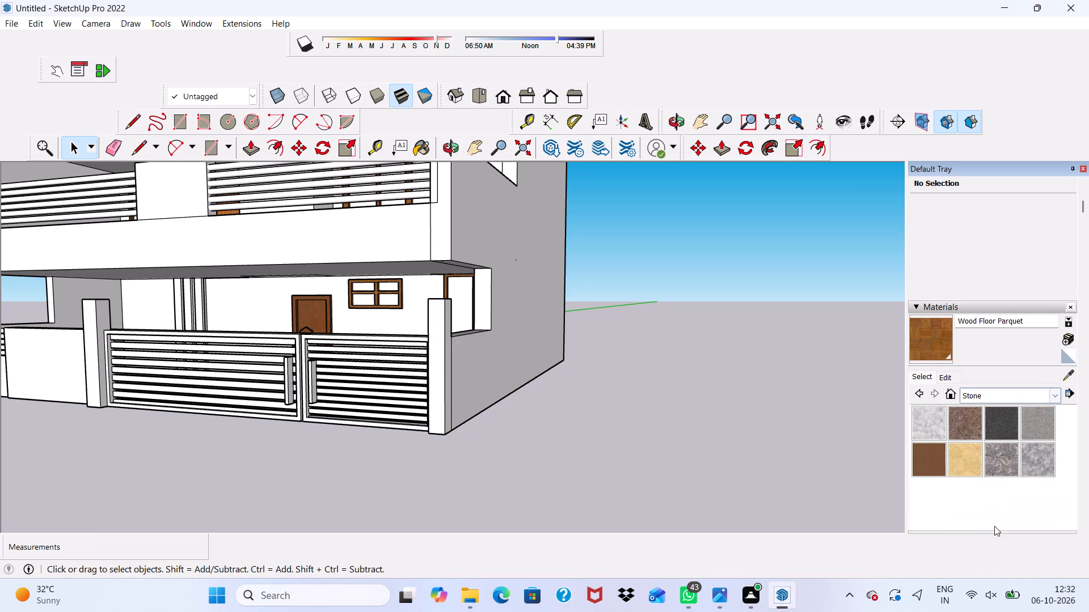
click(931, 458)
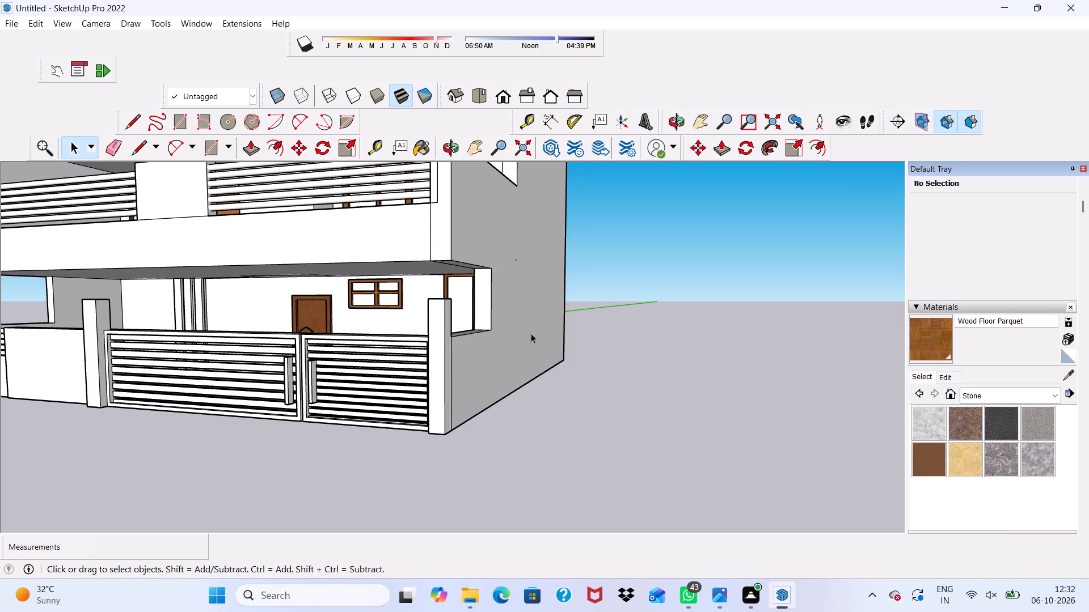
click(932, 462)
scroll(187, 296, up, 3)
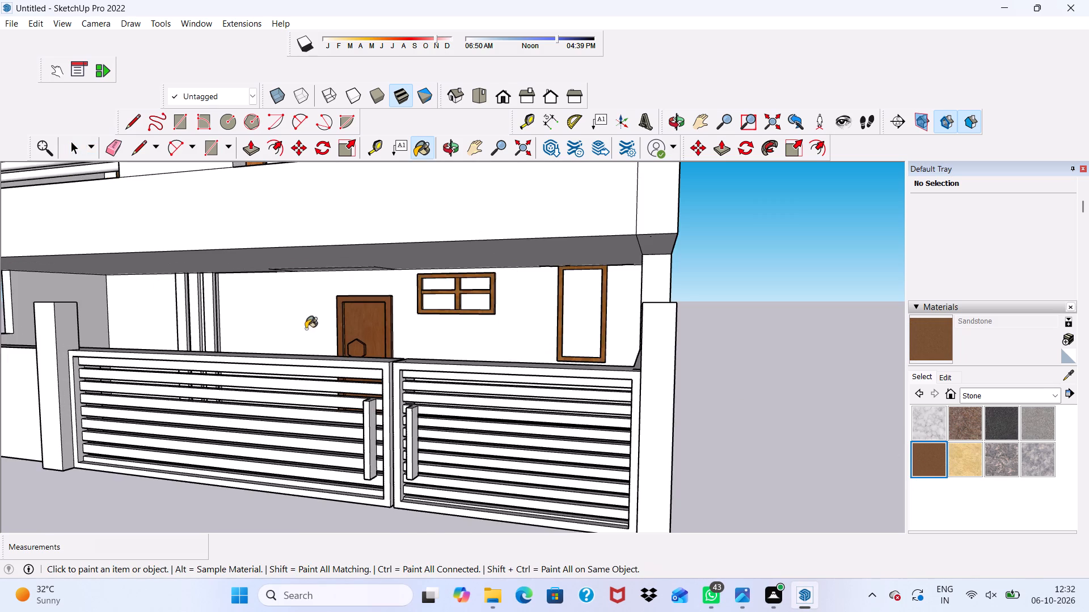
scroll(244, 301, down, 3)
scroll(300, 371, up, 1)
scroll(343, 388, down, 6)
scroll(136, 196, up, 9)
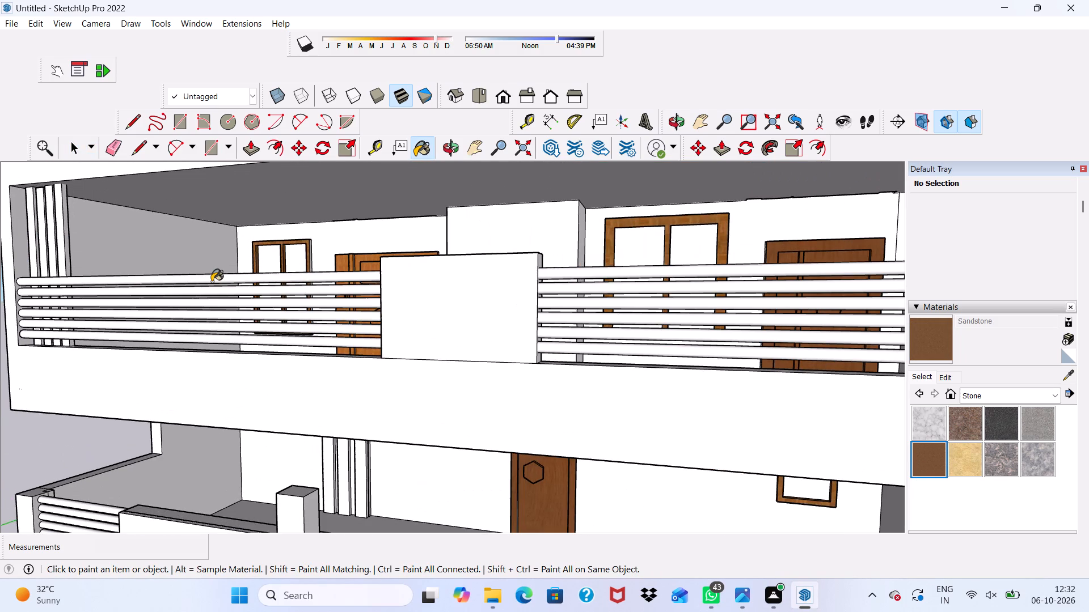
click(212, 282)
scroll(226, 274, up, 2)
click(246, 293)
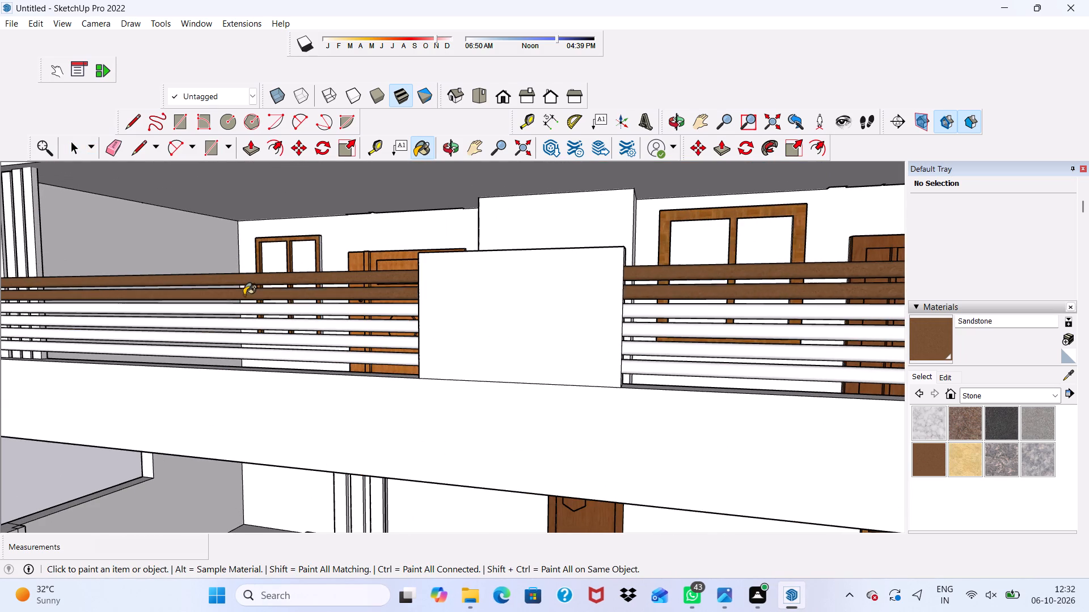
scroll(244, 305, up, 4)
click(247, 313)
click(254, 337)
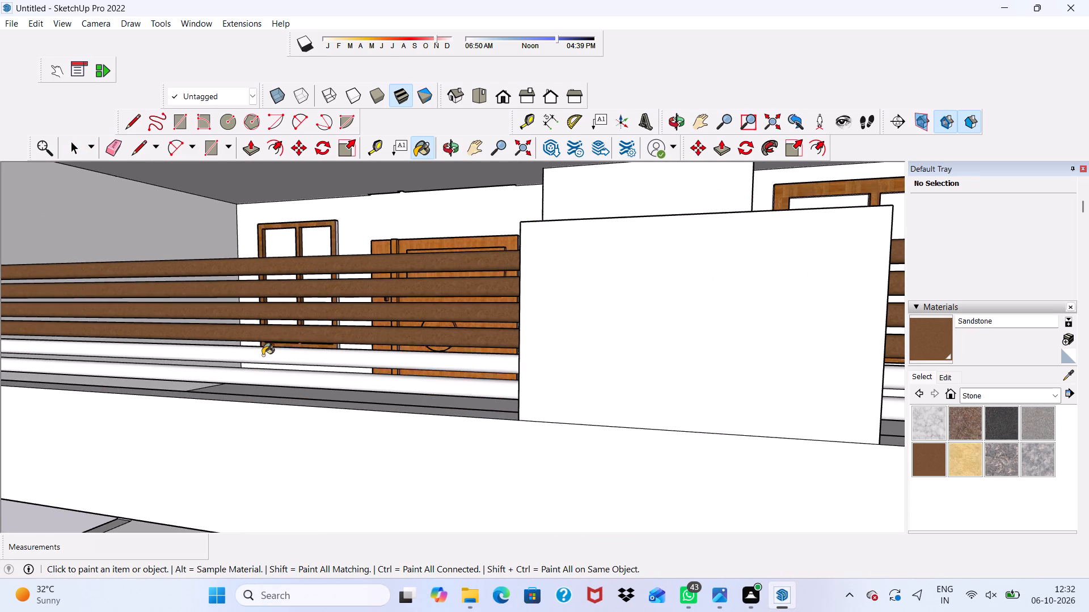
click(262, 358)
click(263, 376)
Paint all the horizontal railing bars of the middle balcony with Sandstone.
scroll(272, 339, down, 1)
scroll(275, 344, up, 1)
scroll(280, 350, down, 8)
middle_drag(632, 365, 724, 414)
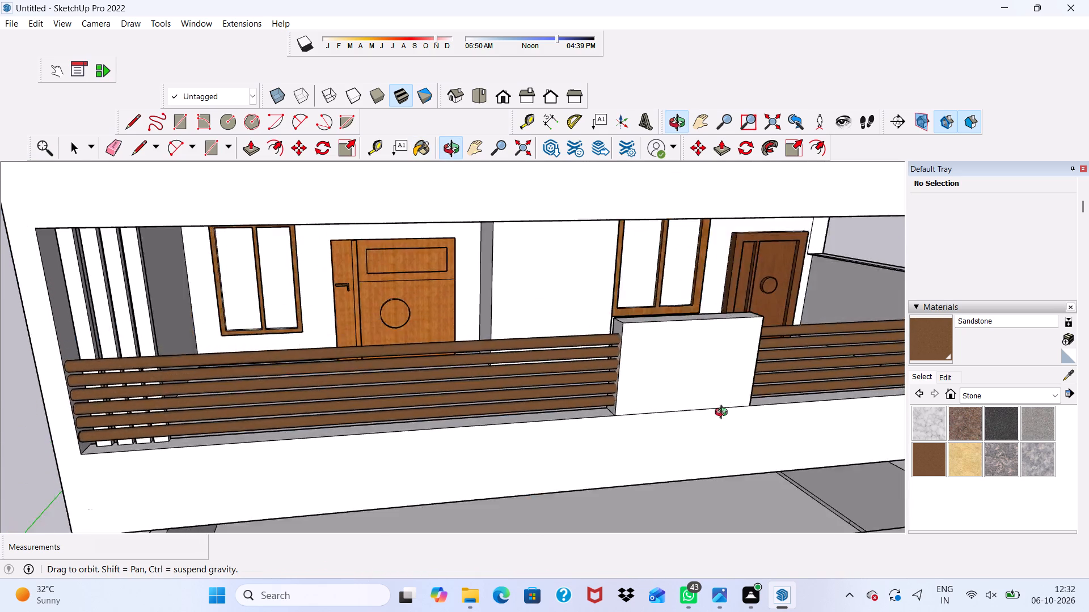
middle_drag(724, 414, 702, 409)
scroll(588, 324, down, 12)
scroll(469, 183, up, 7)
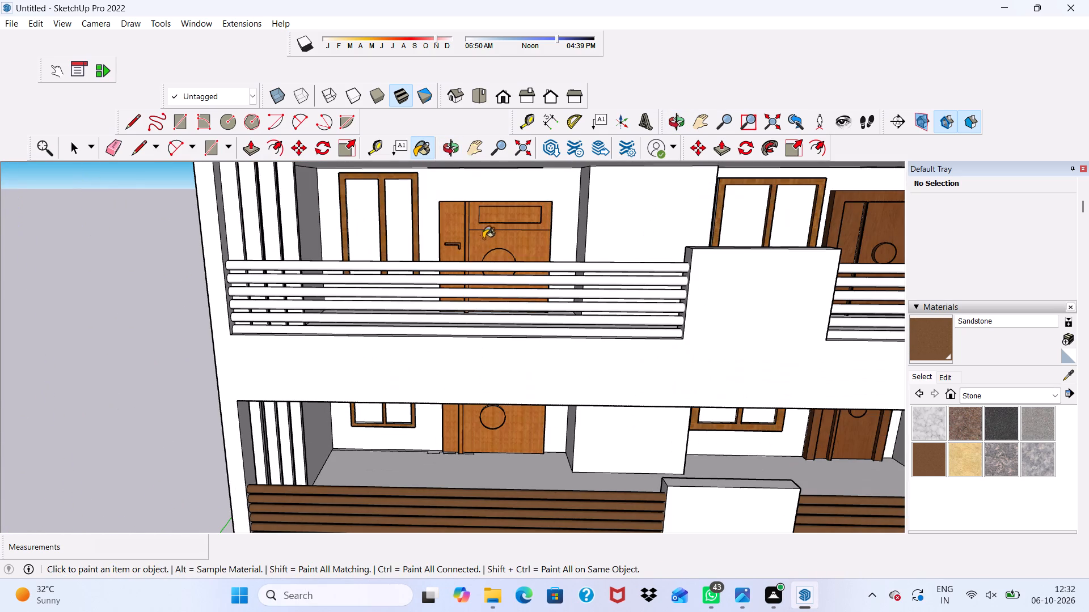
click(458, 268)
click(441, 291)
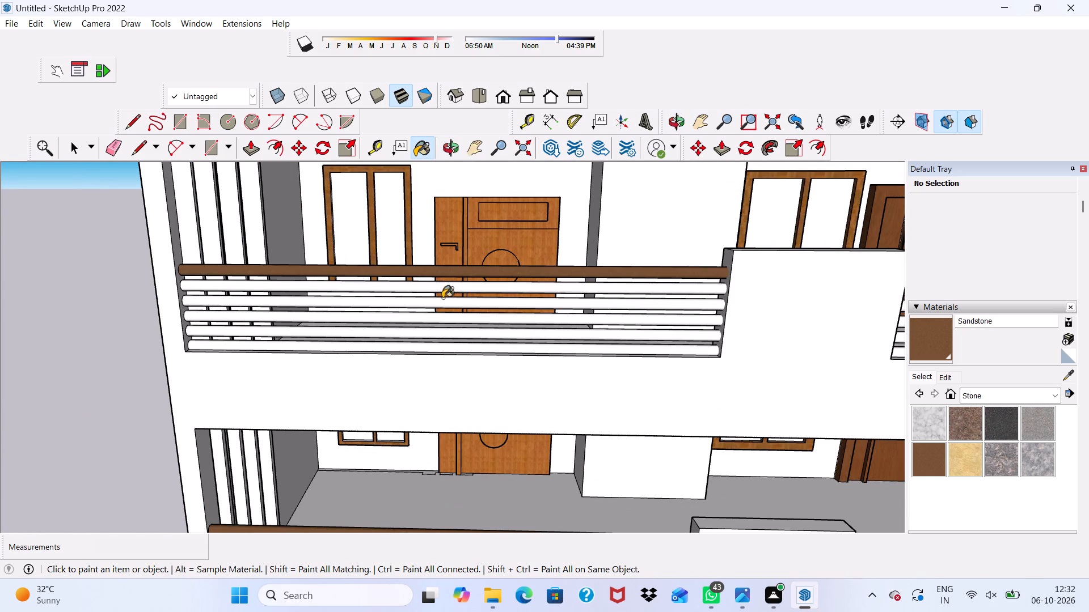
click(438, 307)
click(442, 317)
click(446, 333)
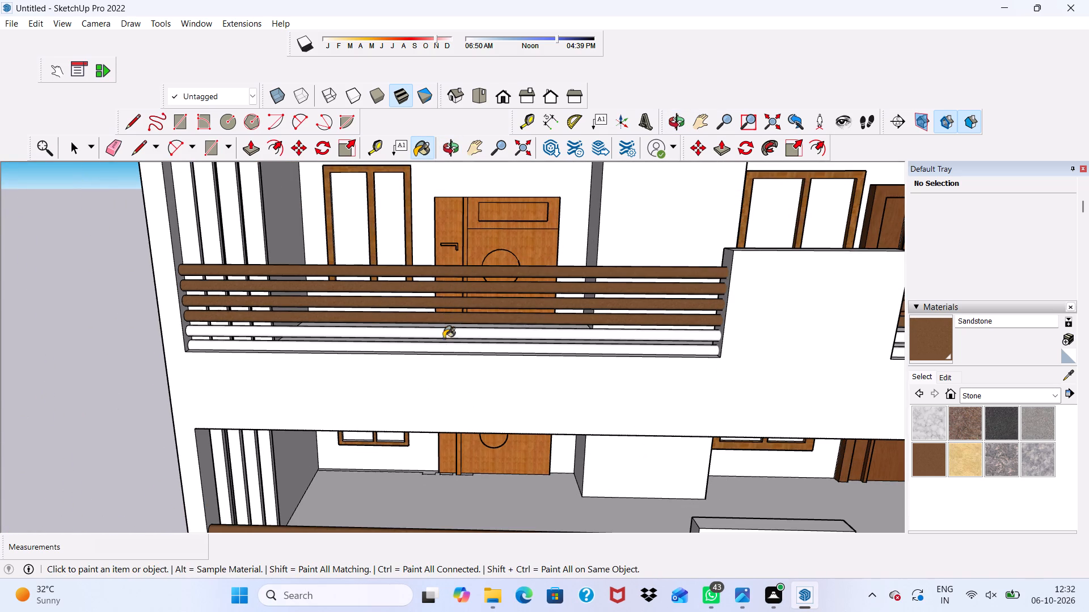
click(438, 347)
Paint all the horizontal railing bars of the top balcony with Sandstone.
scroll(340, 302, down, 14)
scroll(392, 178, up, 12)
click(343, 236)
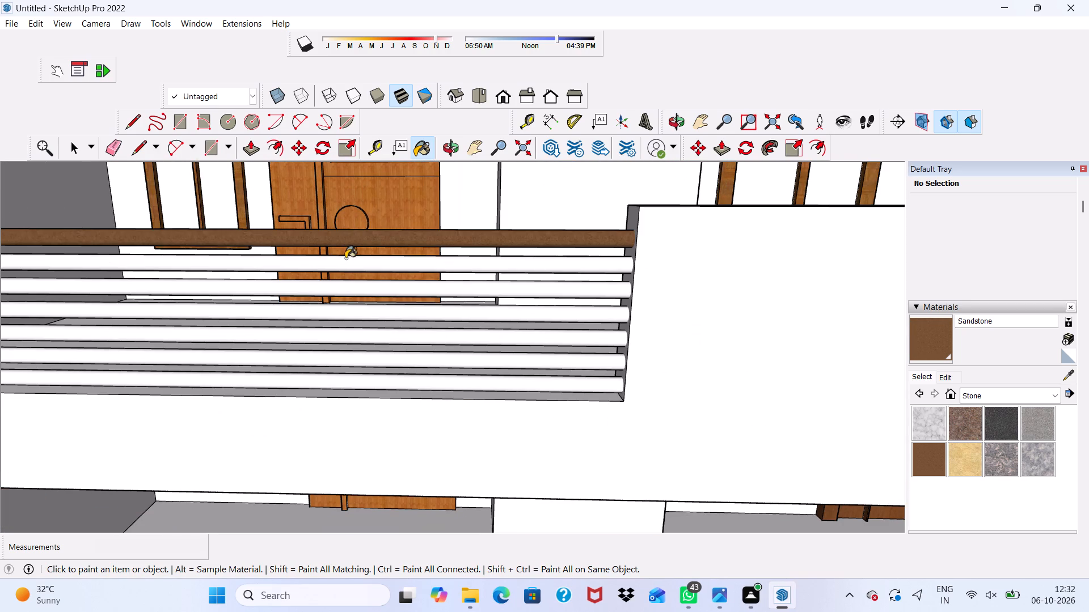
click(345, 258)
click(551, 295)
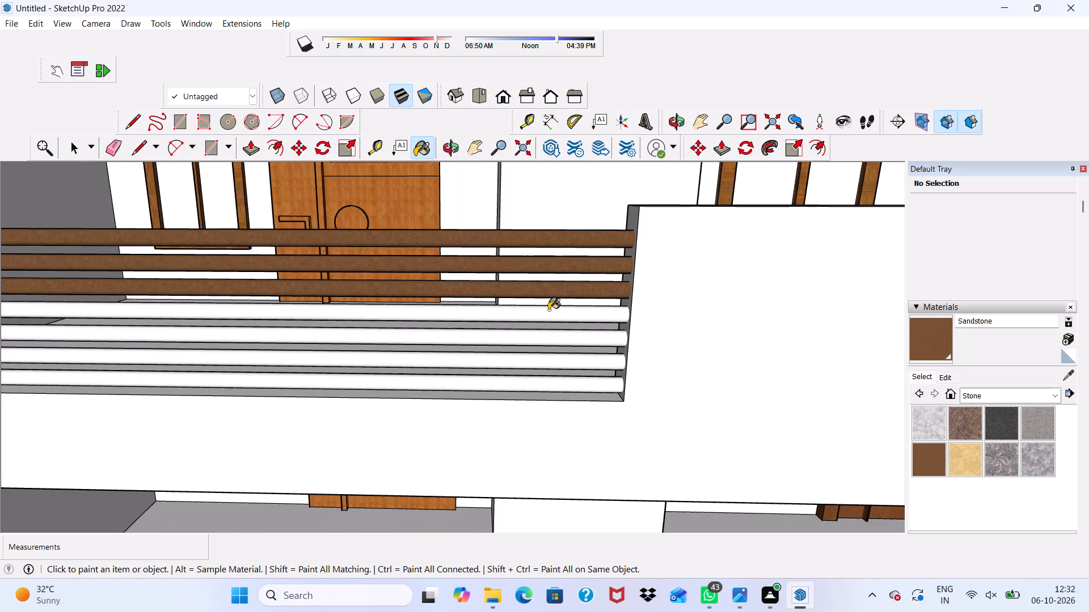
click(548, 311)
click(508, 340)
drag(501, 356, 497, 363)
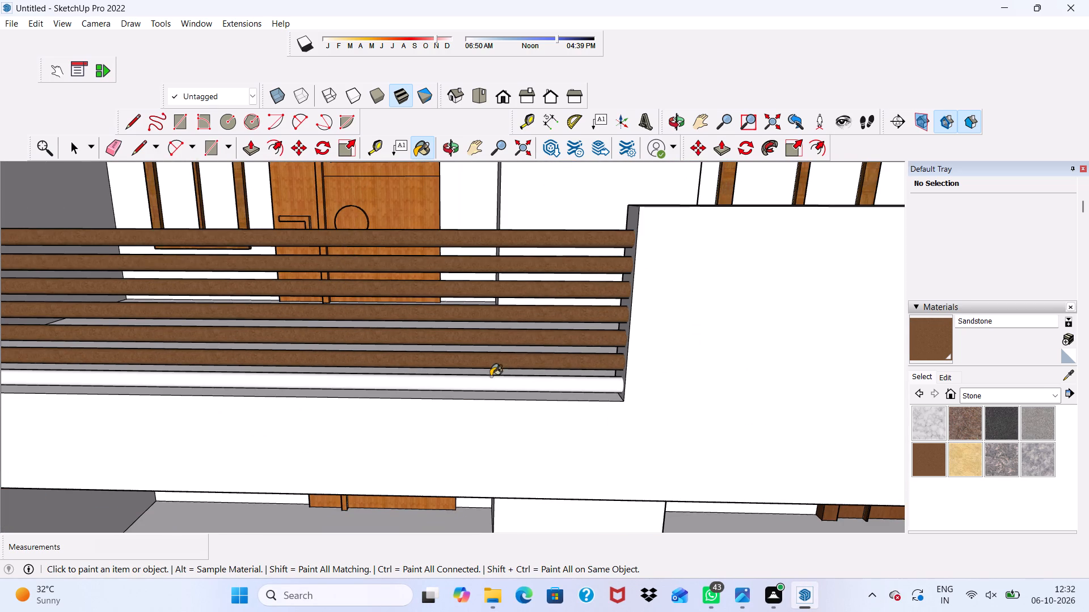
click(486, 386)
Examine the whole front of the house, from the terrace railing down to the gate, for surfaces still needing a material.
scroll(431, 317, down, 5)
scroll(323, 253, up, 1)
scroll(312, 255, down, 2)
scroll(310, 256, up, 1)
scroll(310, 256, down, 1)
middle_drag(411, 229, 412, 151)
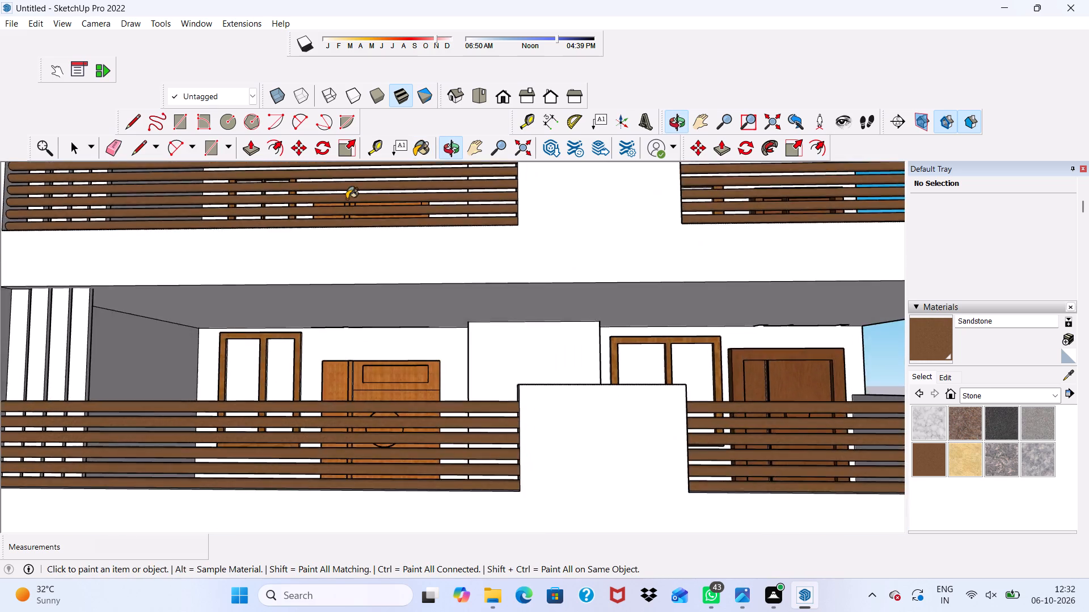
scroll(299, 218, down, 2)
scroll(263, 249, up, 1)
scroll(261, 252, down, 12)
scroll(404, 255, up, 5)
scroll(410, 251, down, 1)
middle_drag(406, 259, 416, 354)
scroll(349, 283, down, 7)
scroll(315, 232, up, 2)
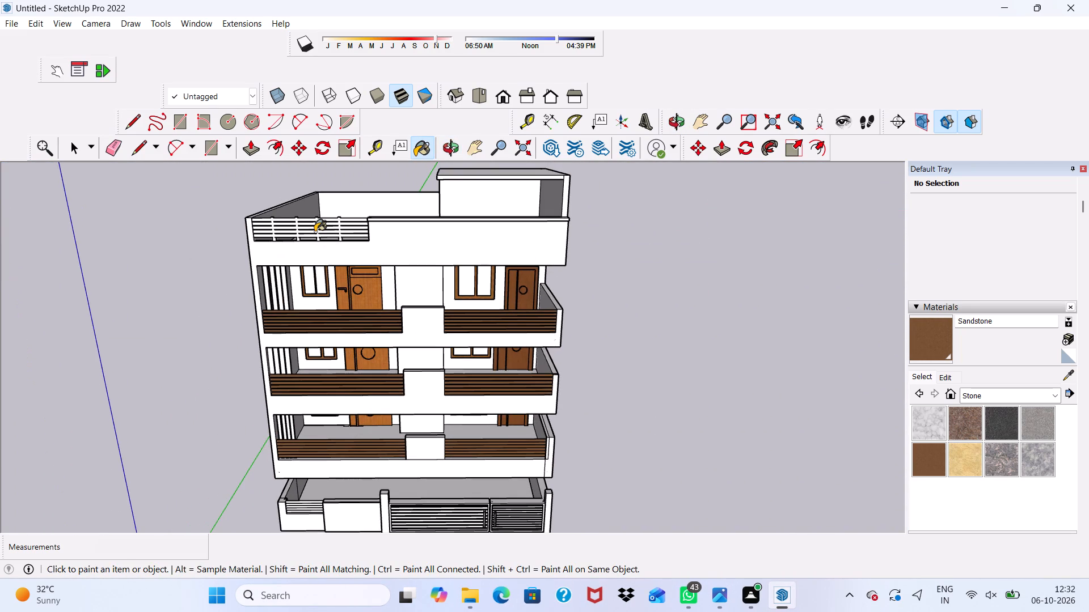
scroll(315, 232, down, 3)
scroll(400, 405, up, 2)
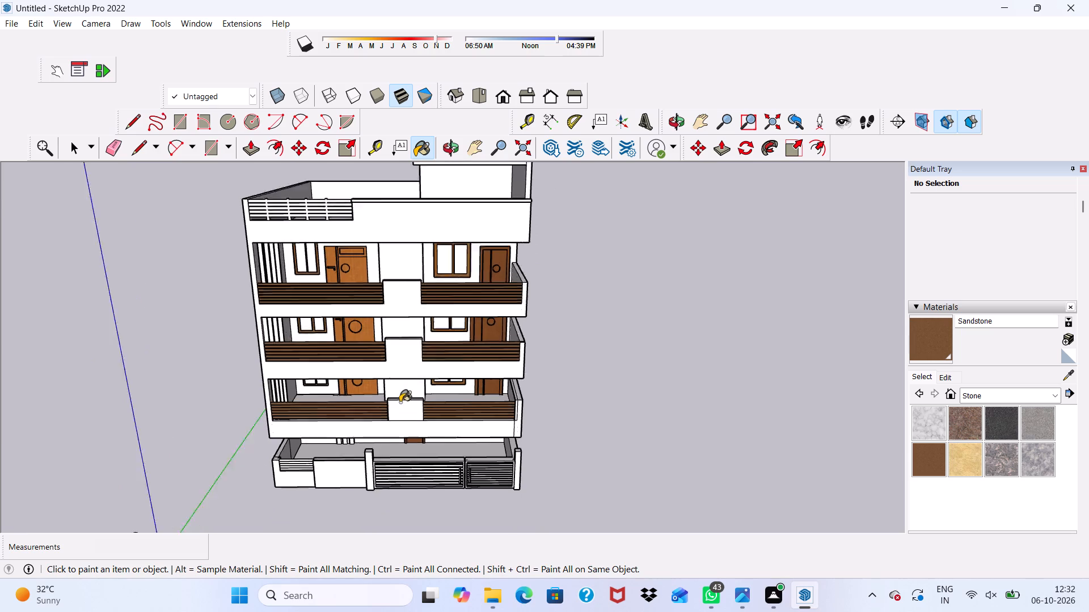
scroll(400, 402, up, 2)
middle_drag(401, 387, 310, 409)
scroll(307, 405, up, 1)
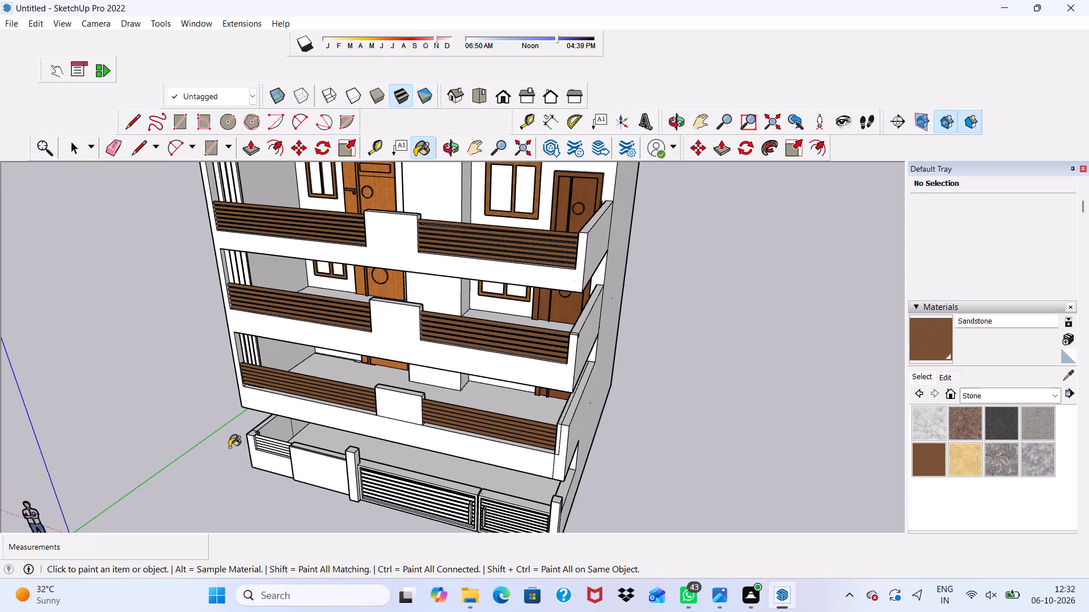
scroll(328, 386, down, 4)
middle_drag(437, 382, 512, 339)
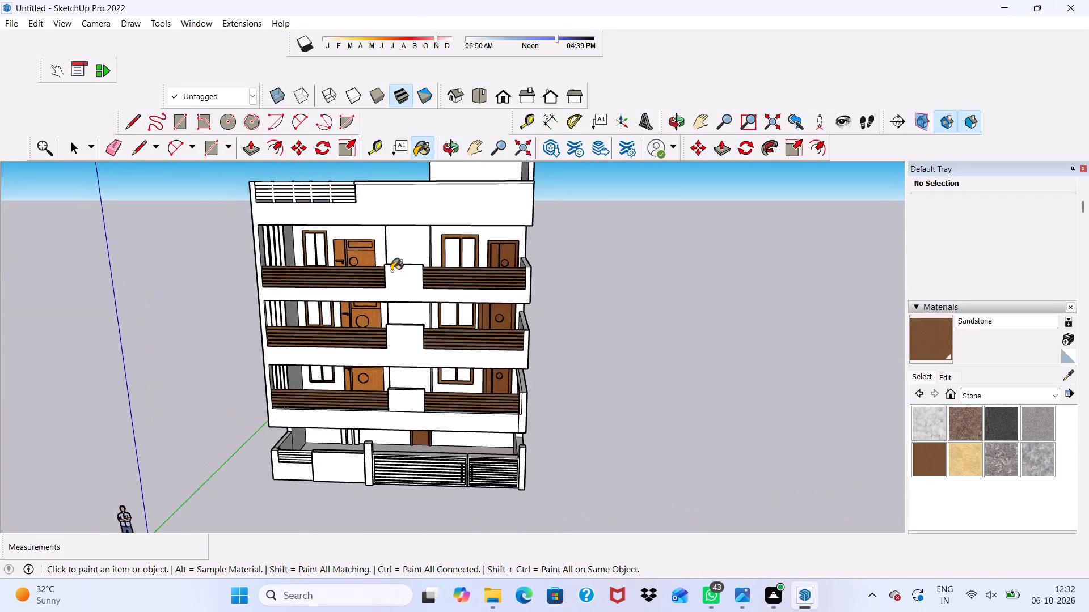
scroll(381, 263, up, 5)
scroll(476, 255, down, 3)
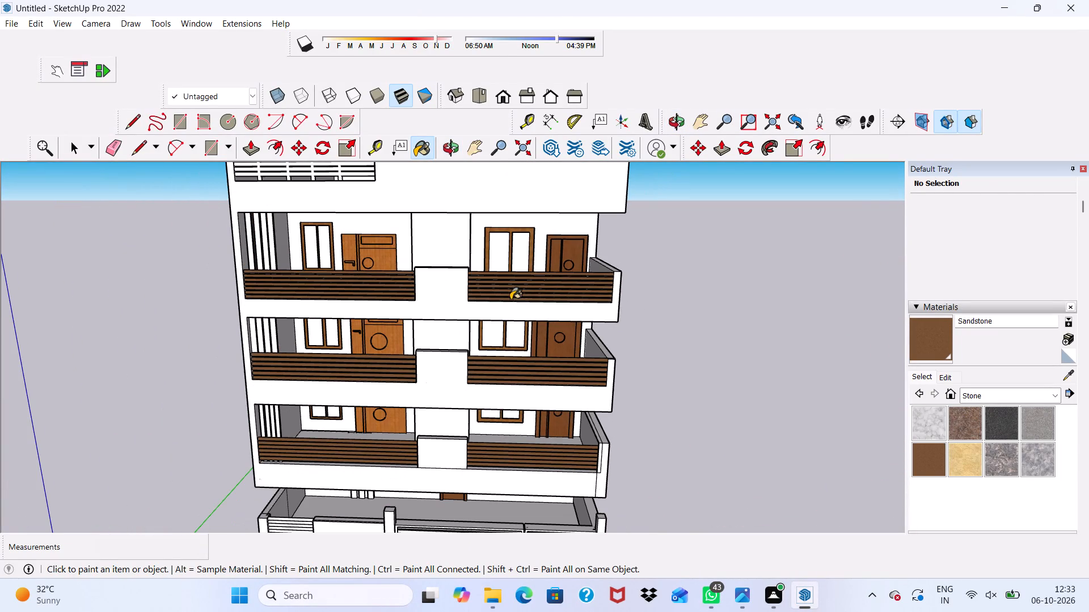
key(space)
middle_drag(455, 385, 424, 330)
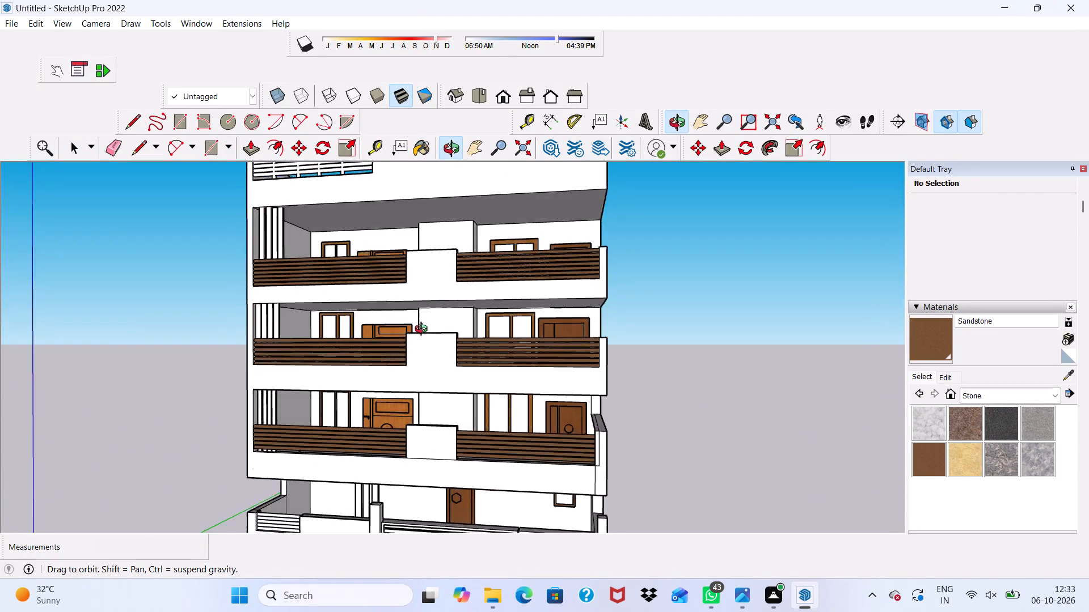
middle_drag(424, 330, 479, 350)
Pick Stone Brushed Khaki from the Stone materials and paint the three vertical slats nearest the window on the top balcony.
click(1055, 395)
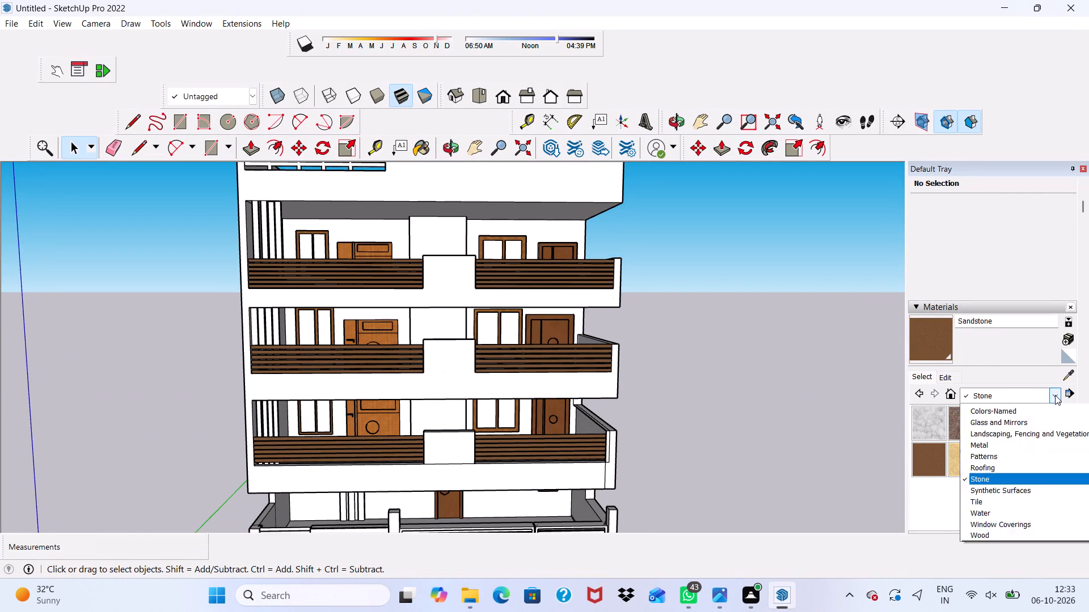
click(955, 461)
click(962, 463)
scroll(375, 304, up, 5)
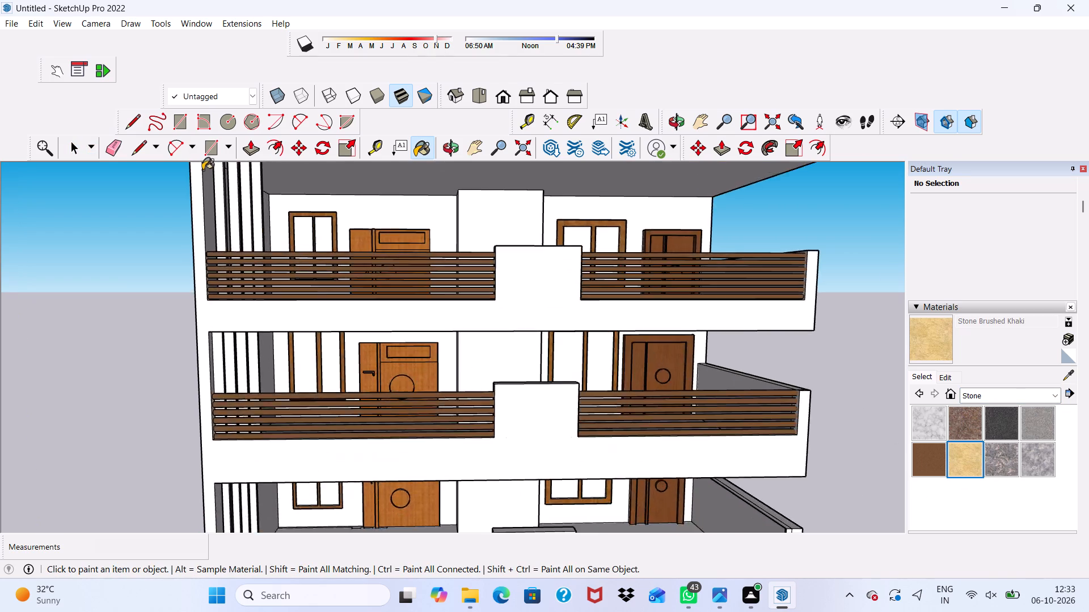
scroll(202, 170, up, 1)
scroll(202, 170, down, 1)
scroll(202, 170, up, 2)
click(268, 211)
scroll(237, 231, up, 3)
click(251, 225)
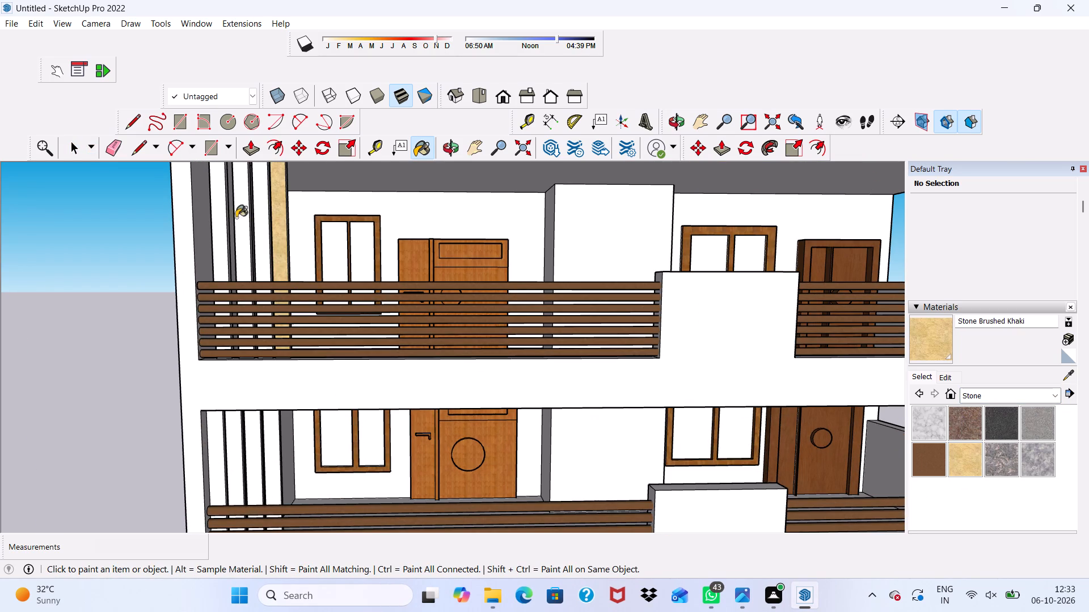
drag(264, 216, 256, 219)
click(240, 227)
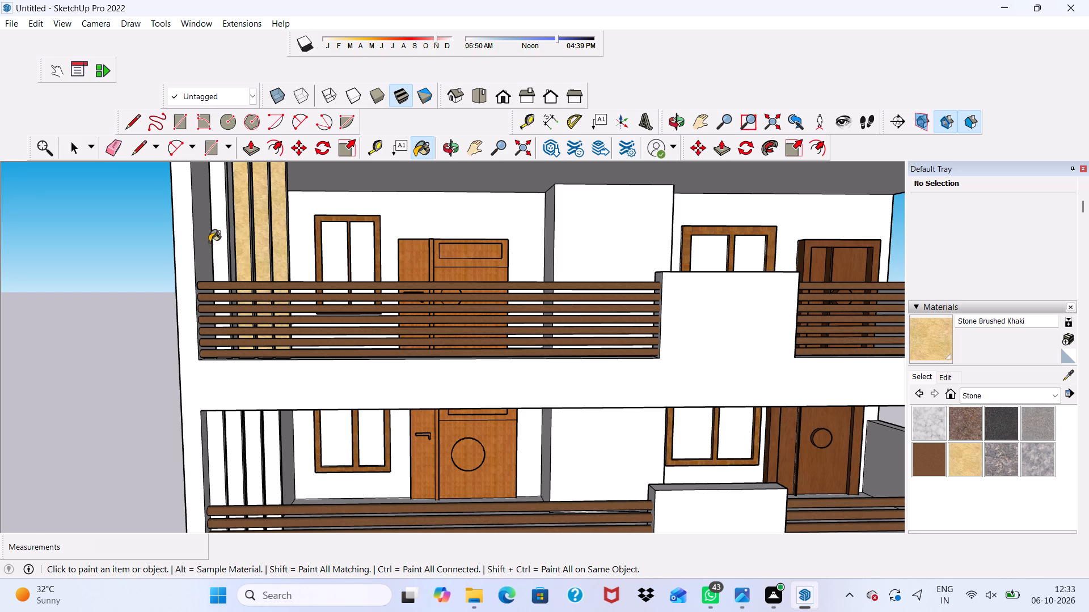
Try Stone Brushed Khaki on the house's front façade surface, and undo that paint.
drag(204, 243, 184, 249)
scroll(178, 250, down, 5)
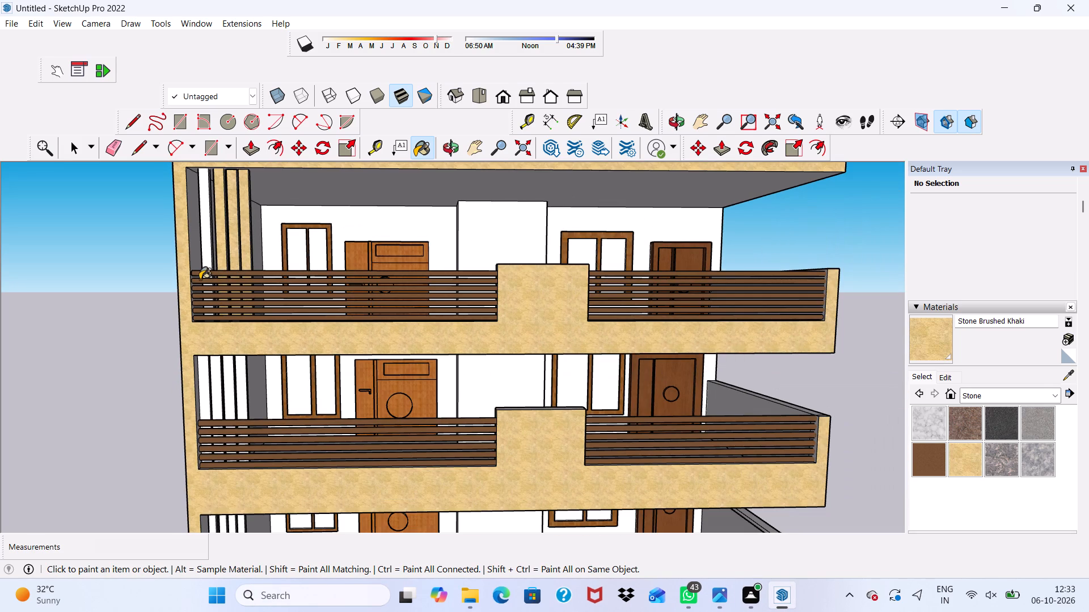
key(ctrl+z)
Paint the remaining outermost vertical slat on the top balcony with Stone Brushed Khaki.
scroll(180, 310, up, 5)
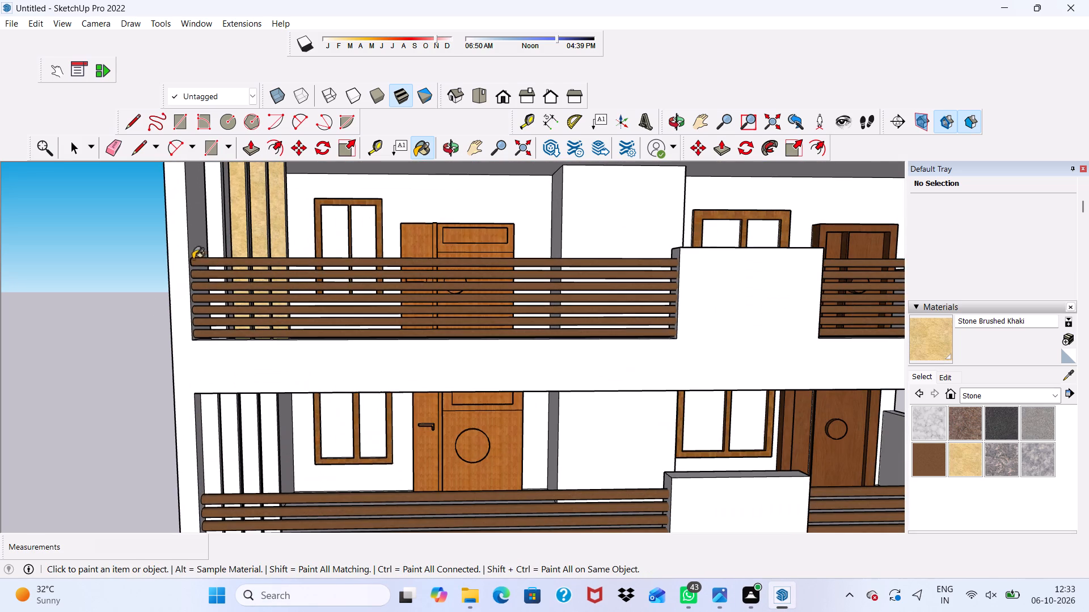
click(210, 236)
Examine the khaki slats against the whole façade, and the unpainted slats on the balcony below.
scroll(192, 242, down, 6)
scroll(187, 258, up, 1)
scroll(200, 258, down, 5)
scroll(347, 284, up, 1)
scroll(347, 284, down, 4)
middle_drag(378, 297, 378, 297)
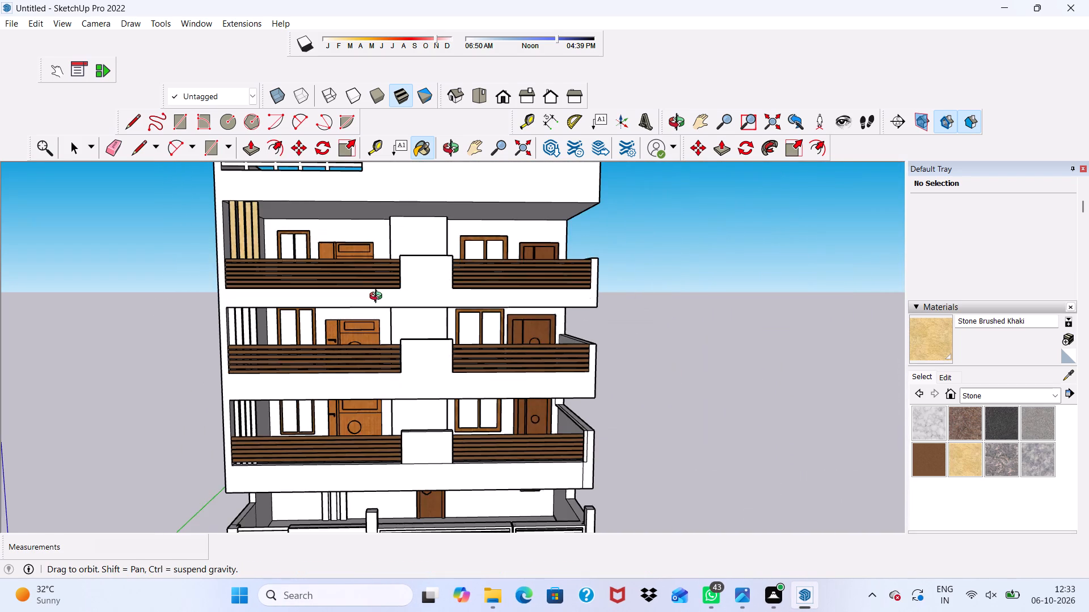
middle_drag(378, 297, 276, 275)
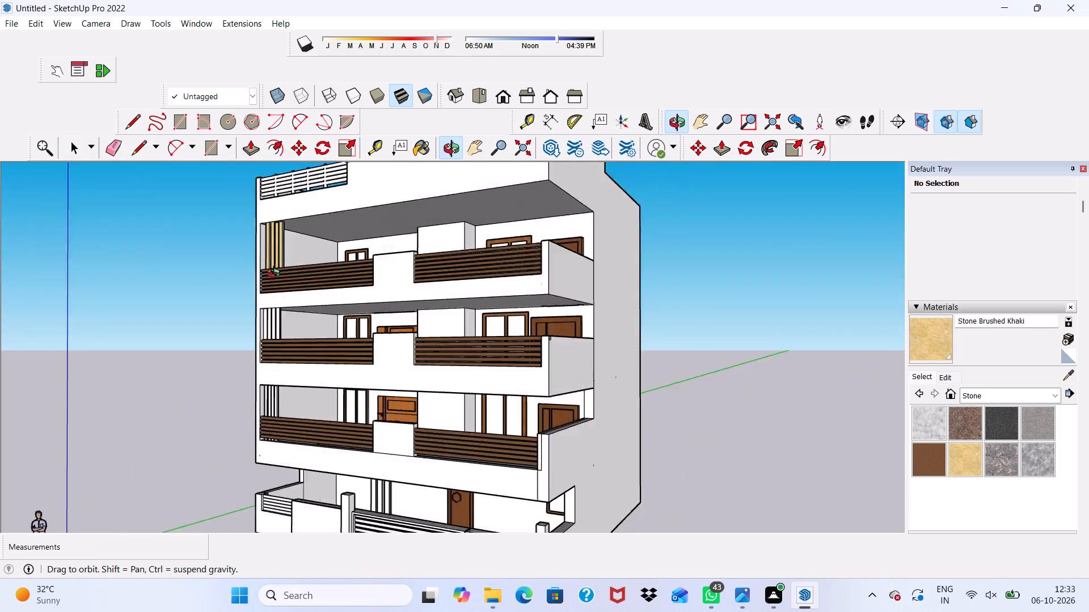
middle_drag(276, 275, 322, 311)
scroll(313, 324, up, 8)
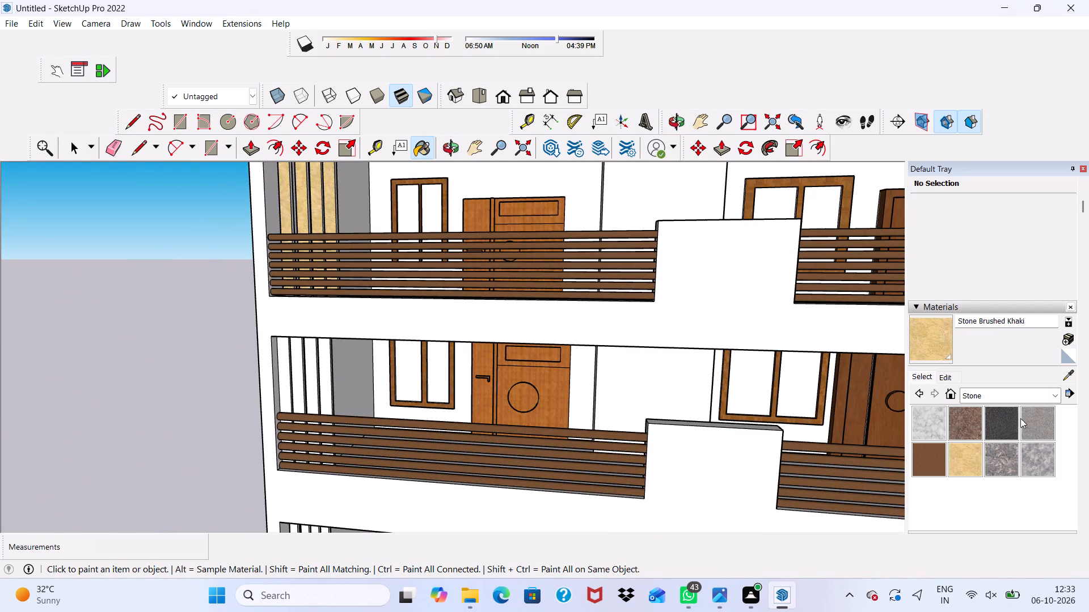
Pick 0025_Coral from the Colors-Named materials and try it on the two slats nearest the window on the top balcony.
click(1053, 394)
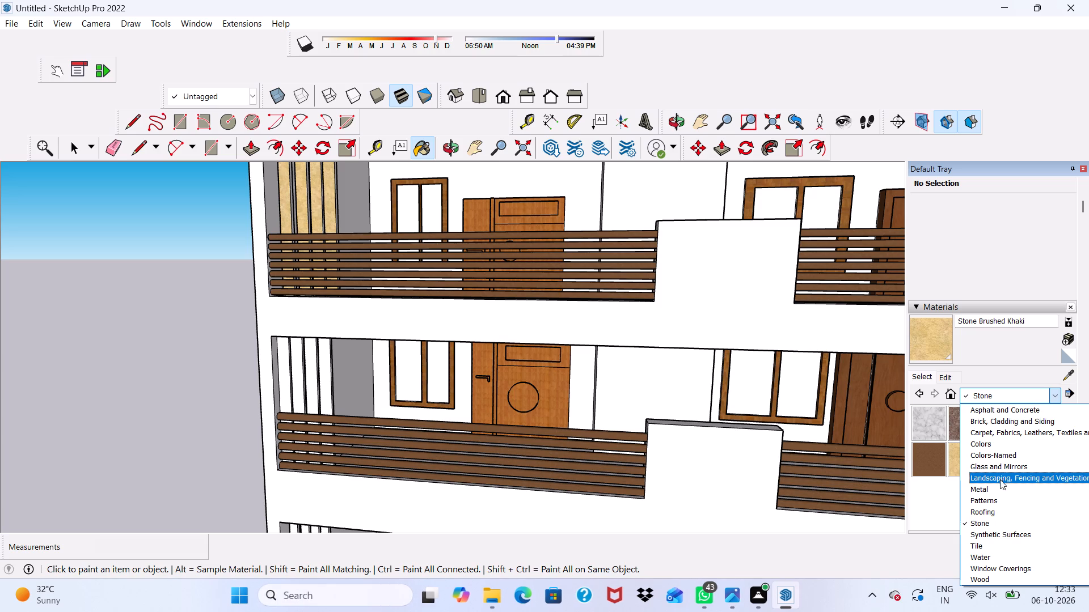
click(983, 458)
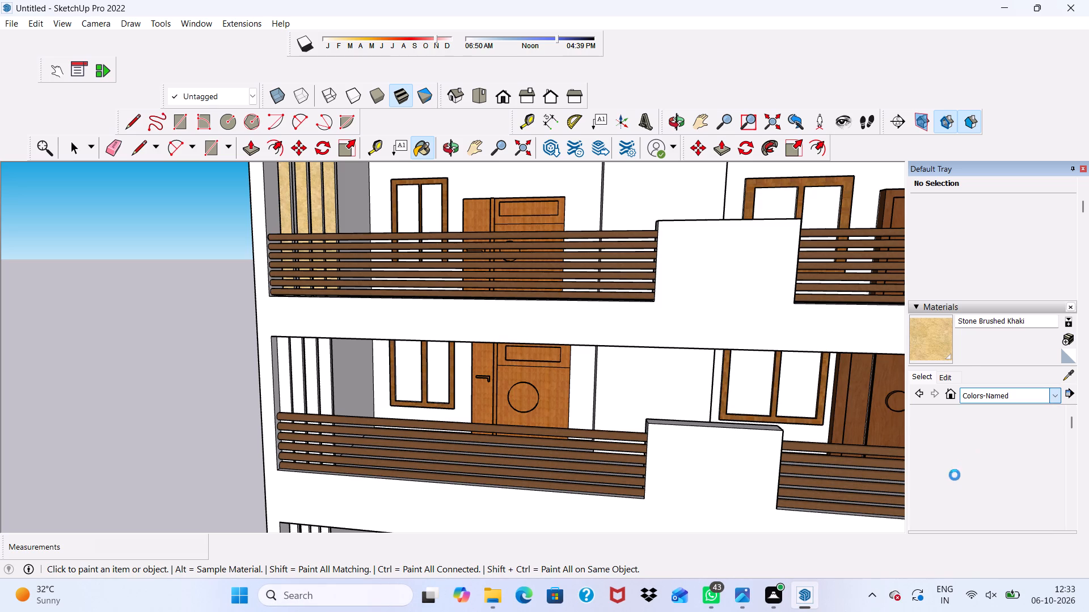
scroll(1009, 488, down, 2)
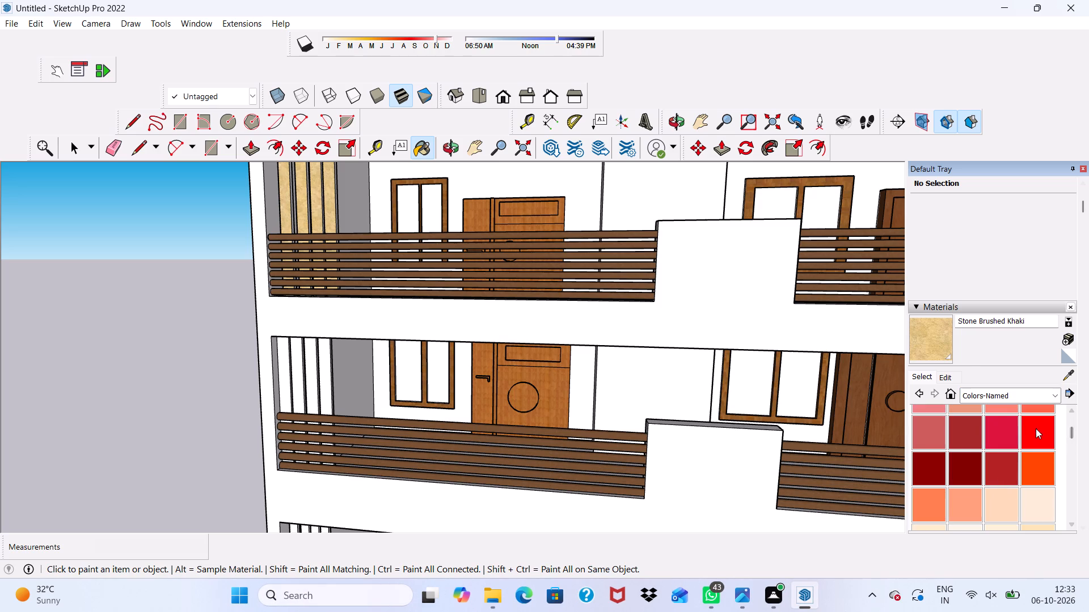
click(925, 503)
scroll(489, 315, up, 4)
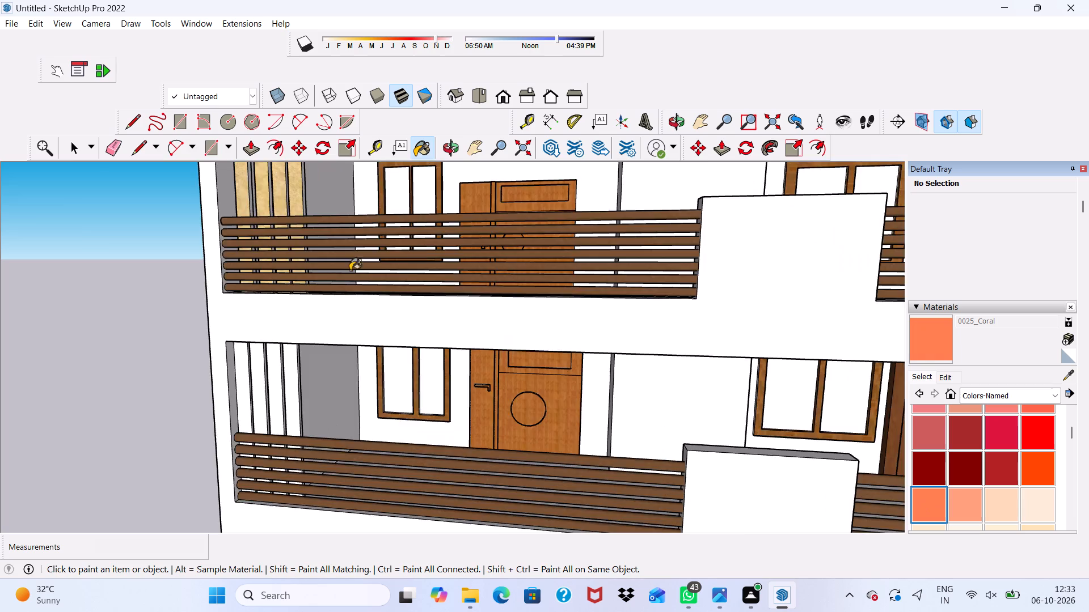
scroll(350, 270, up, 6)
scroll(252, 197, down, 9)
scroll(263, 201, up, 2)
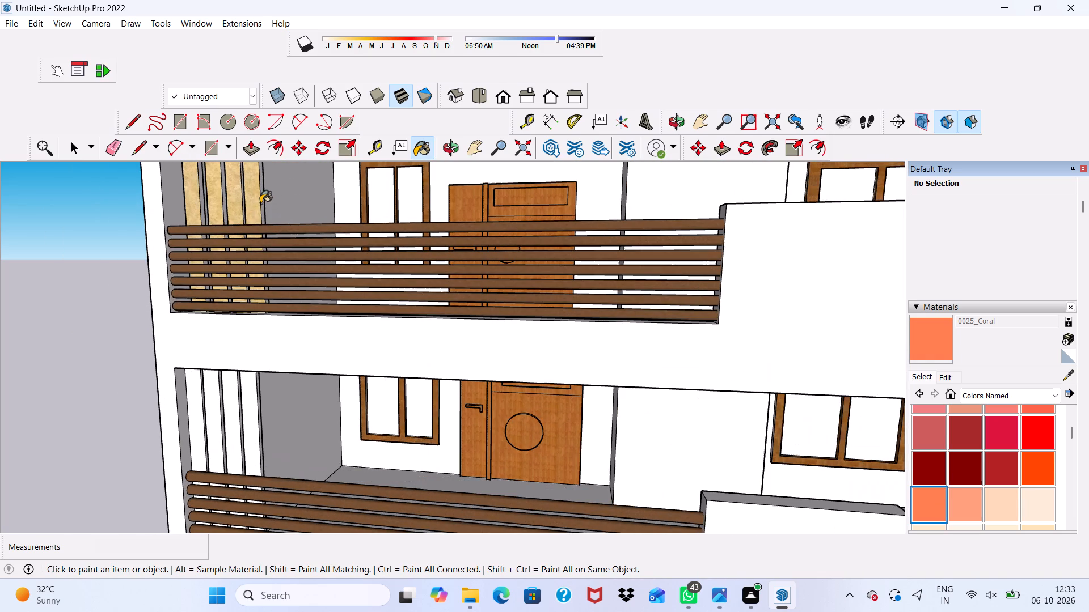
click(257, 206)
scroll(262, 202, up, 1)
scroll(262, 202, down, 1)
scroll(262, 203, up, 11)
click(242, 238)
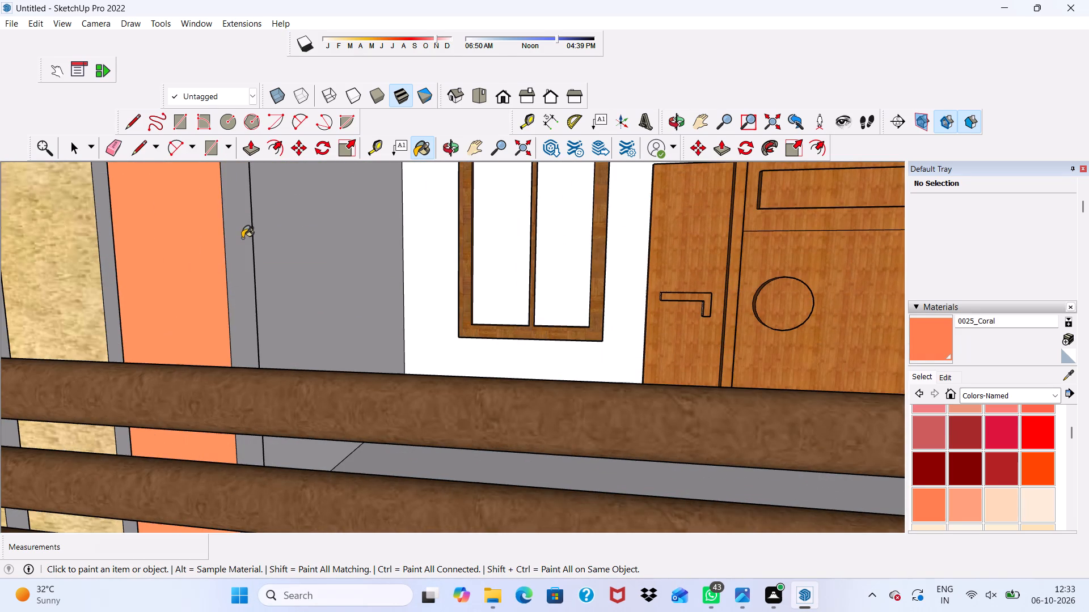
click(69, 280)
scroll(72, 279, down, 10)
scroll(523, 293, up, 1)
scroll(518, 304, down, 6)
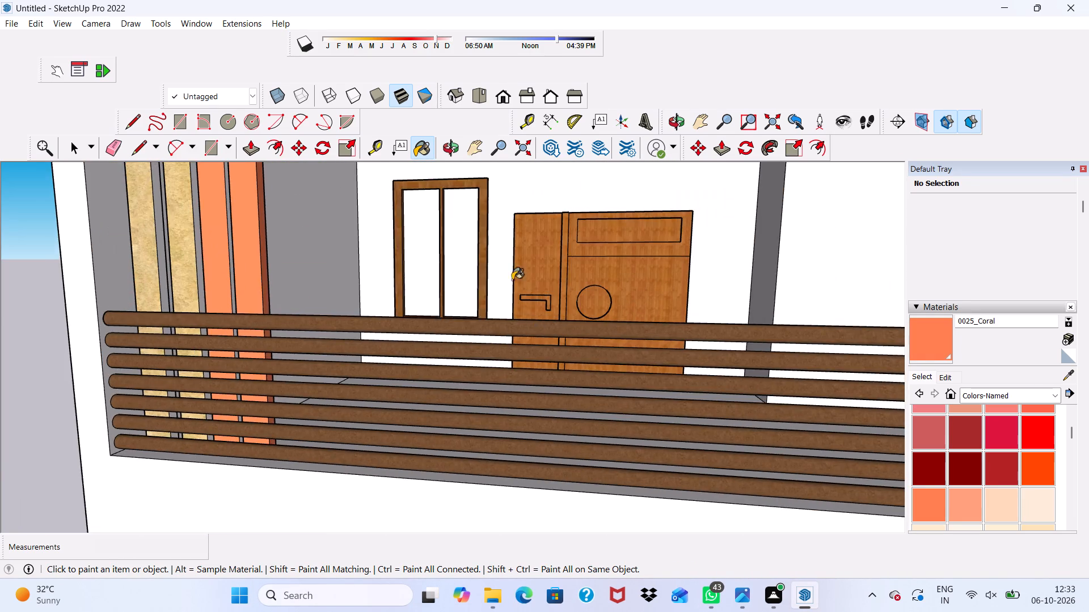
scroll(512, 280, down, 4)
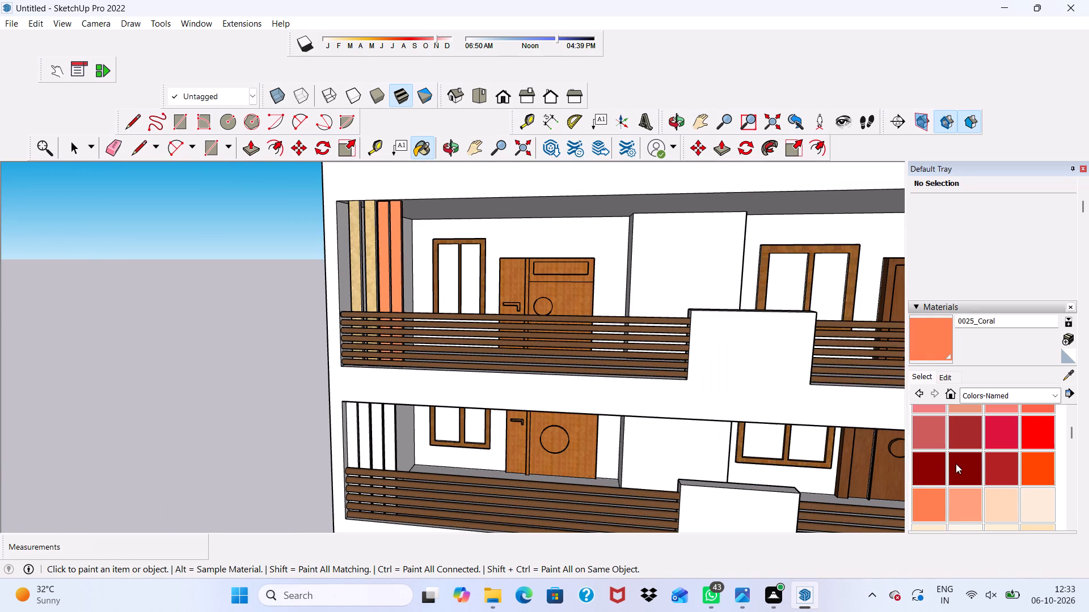
Pick 0041_Chocolate from the Colors-Named materials and paint the front faces of all four top-balcony slats.
scroll(957, 483, down, 2)
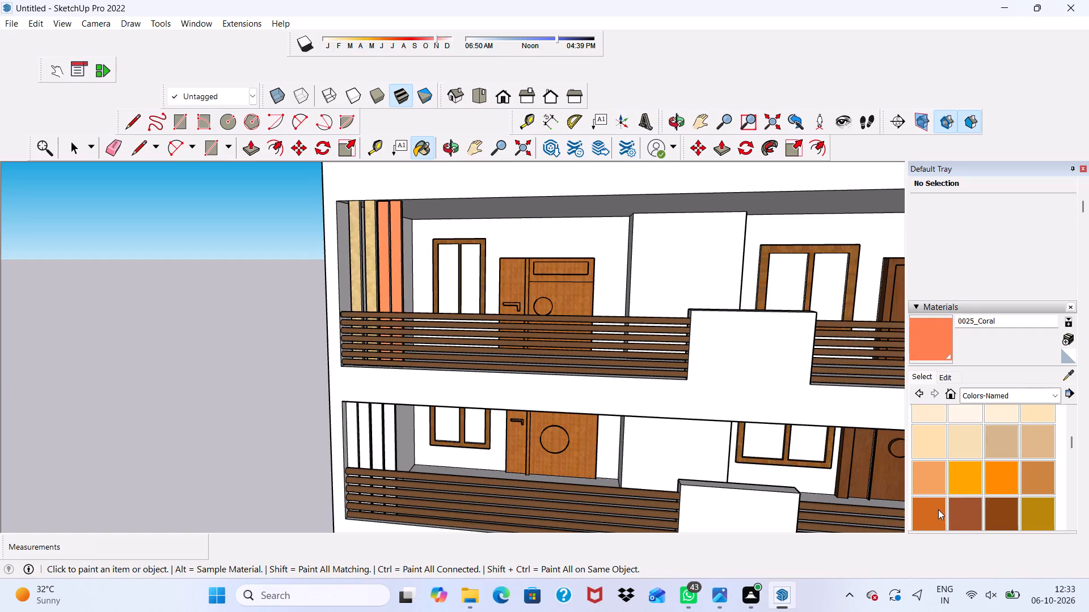
click(938, 509)
scroll(457, 220, up, 5)
scroll(329, 250, up, 1)
click(343, 260)
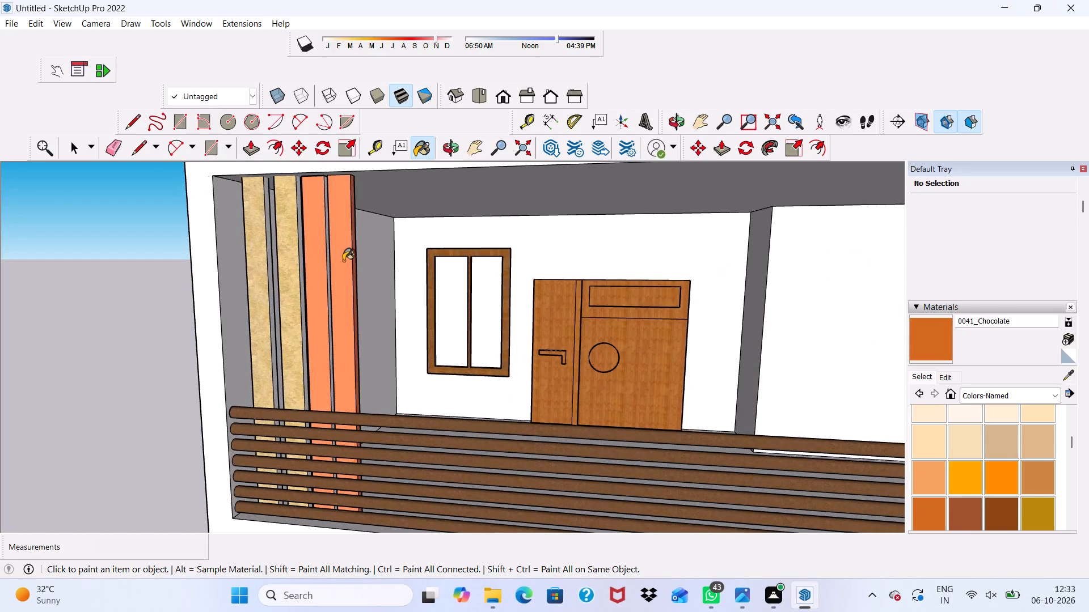
click(312, 273)
scroll(290, 278, up, 1)
click(288, 278)
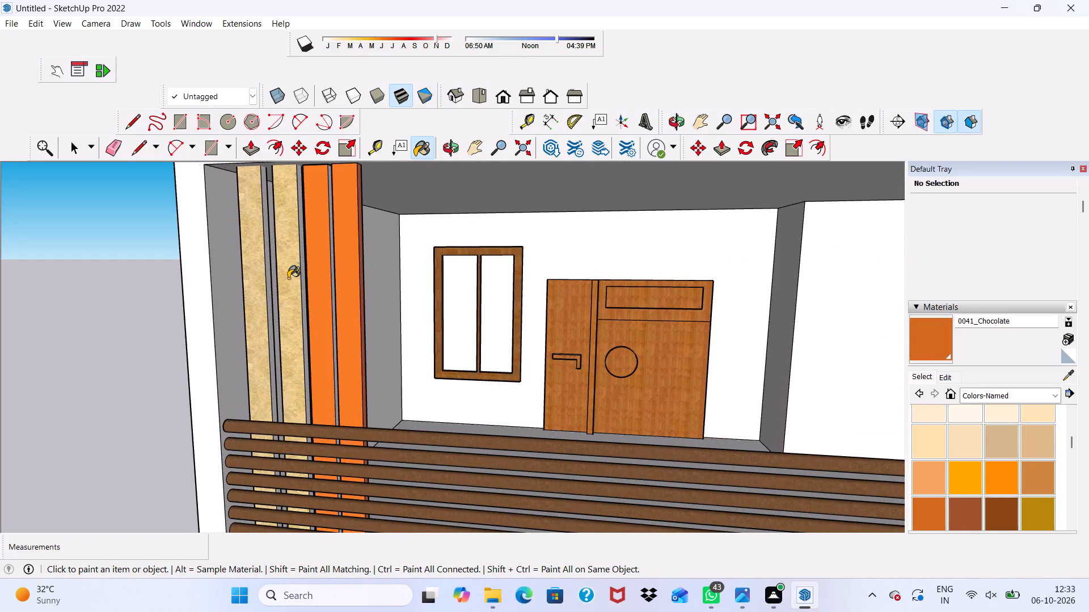
click(251, 272)
scroll(298, 271, down, 4)
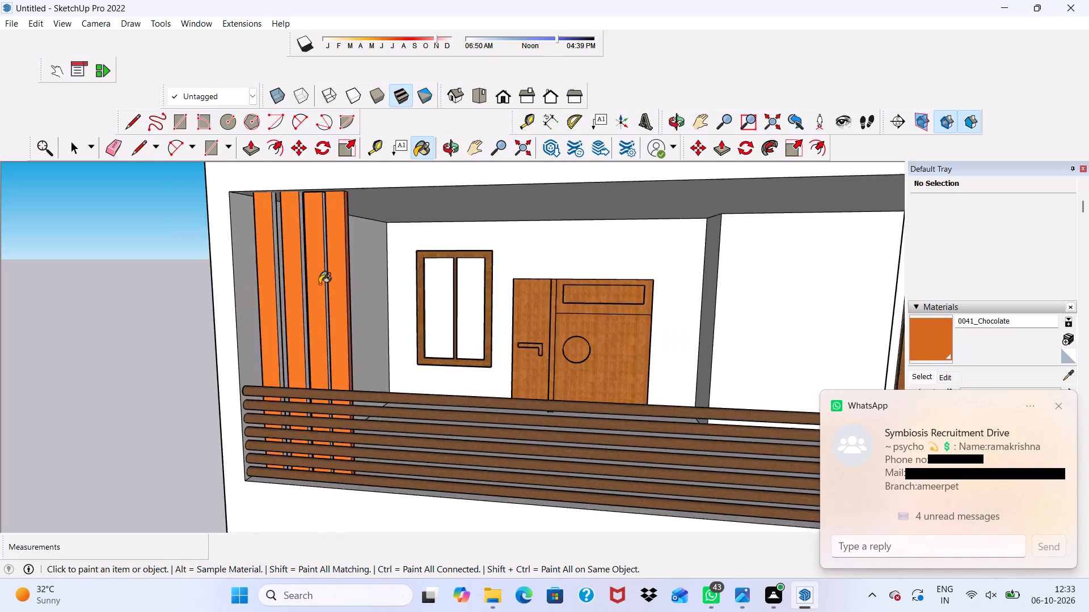
Paint the end slat's side and the unpainted side faces in the gaps between the top-balcony slats with 0041_Chocolate.
middle_drag(319, 284, 359, 241)
scroll(339, 240, down, 4)
scroll(331, 257, up, 1)
scroll(331, 268, down, 2)
scroll(352, 222, up, 1)
scroll(349, 238, down, 6)
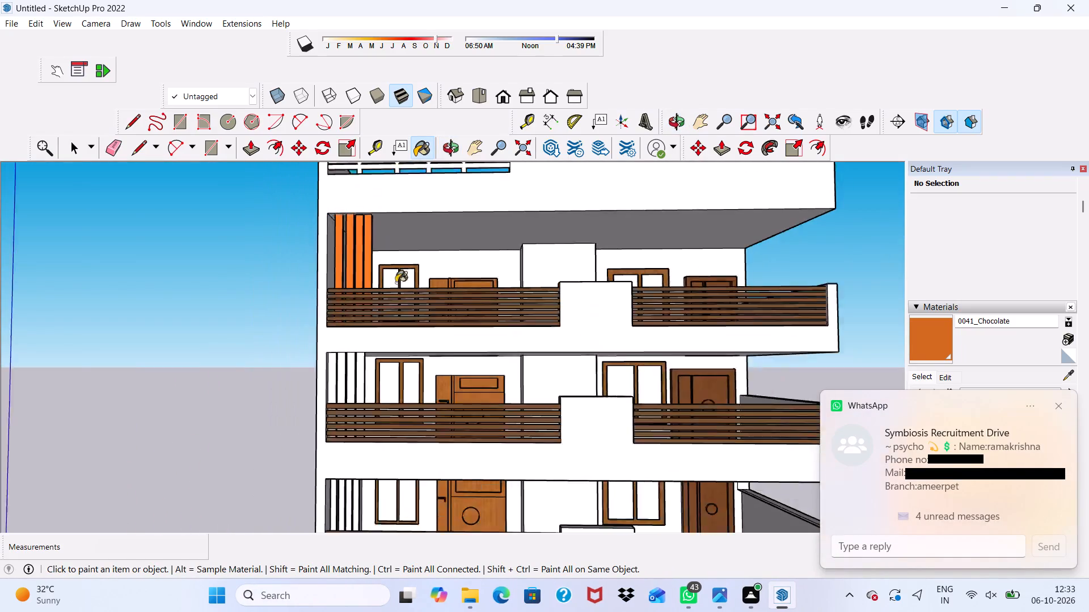
scroll(396, 283, down, 2)
middle_drag(437, 294, 293, 341)
scroll(395, 239, up, 2)
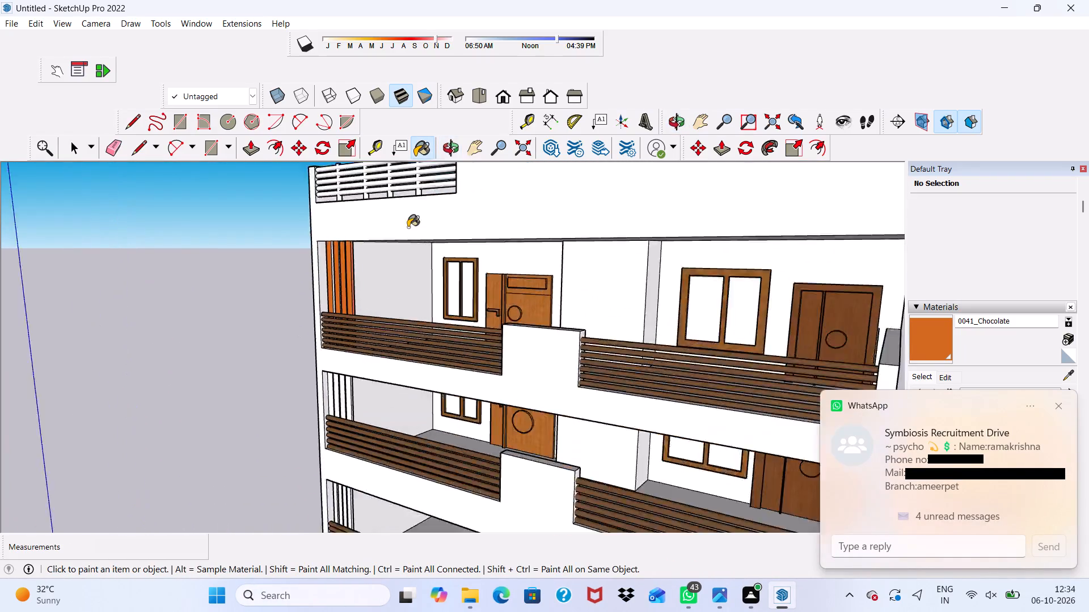
scroll(408, 227, up, 13)
scroll(280, 286, down, 4)
scroll(386, 337, up, 1)
scroll(82, 334, up, 3)
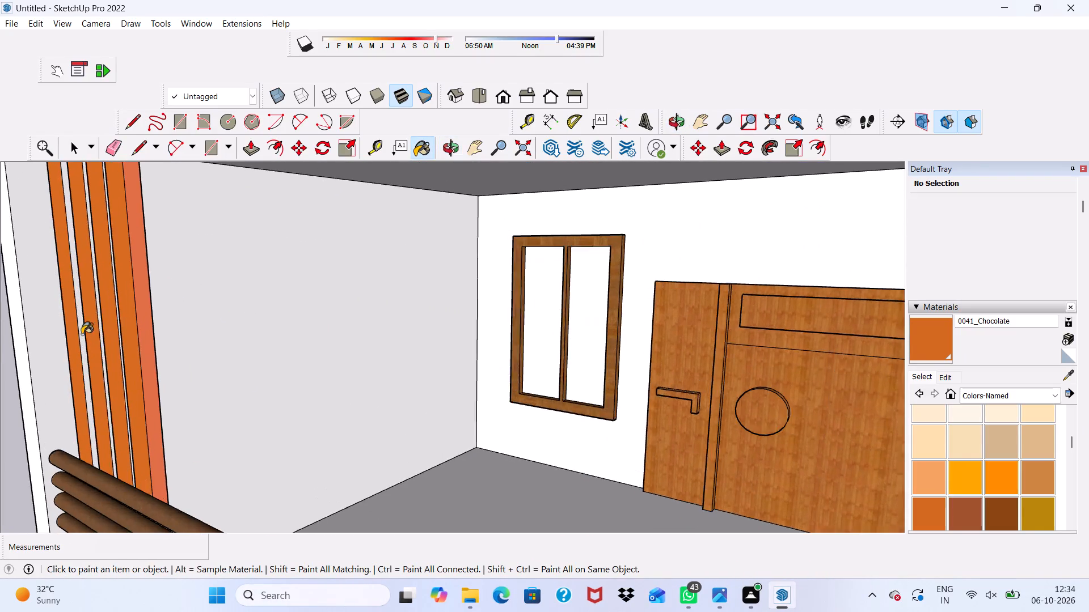
scroll(82, 334, up, 6)
click(244, 331)
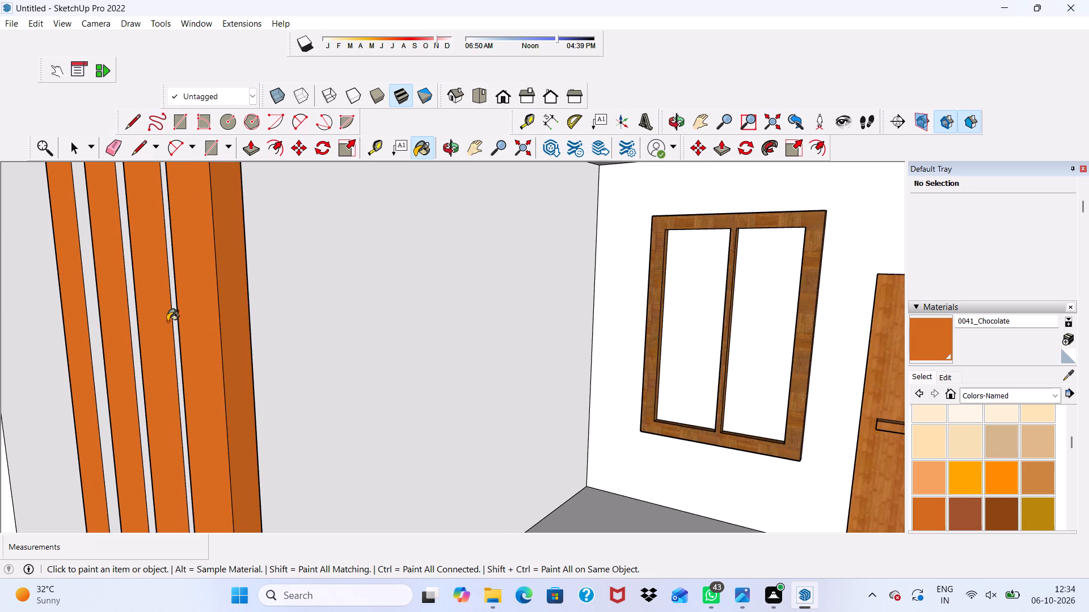
drag(183, 318, 222, 310)
scroll(265, 303, up, 1)
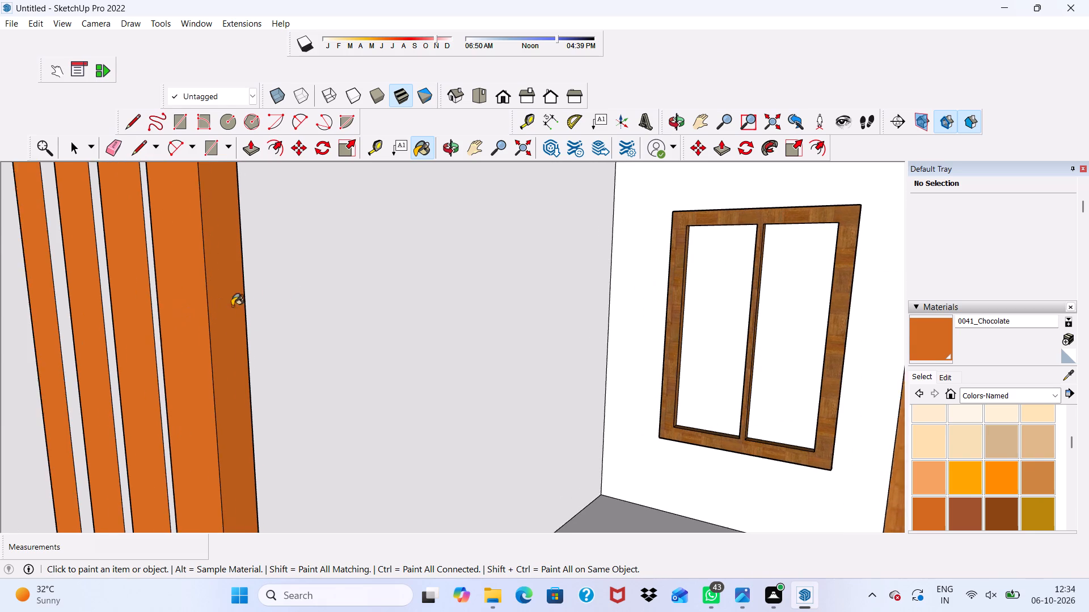
scroll(232, 306, up, 1)
scroll(137, 309, up, 3)
click(150, 296)
click(88, 313)
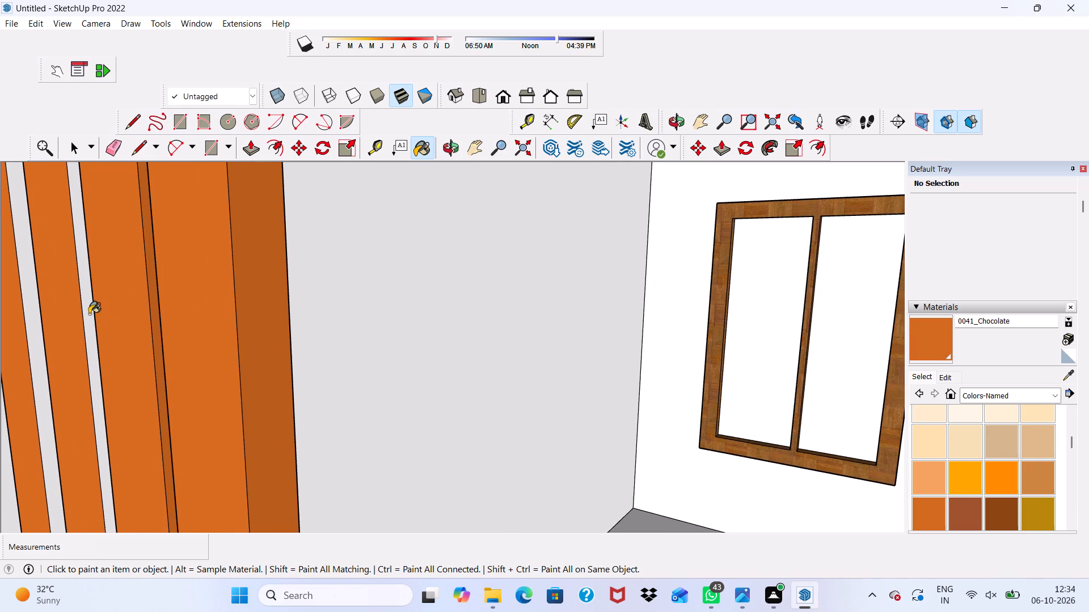
click(31, 331)
scroll(45, 320, down, 8)
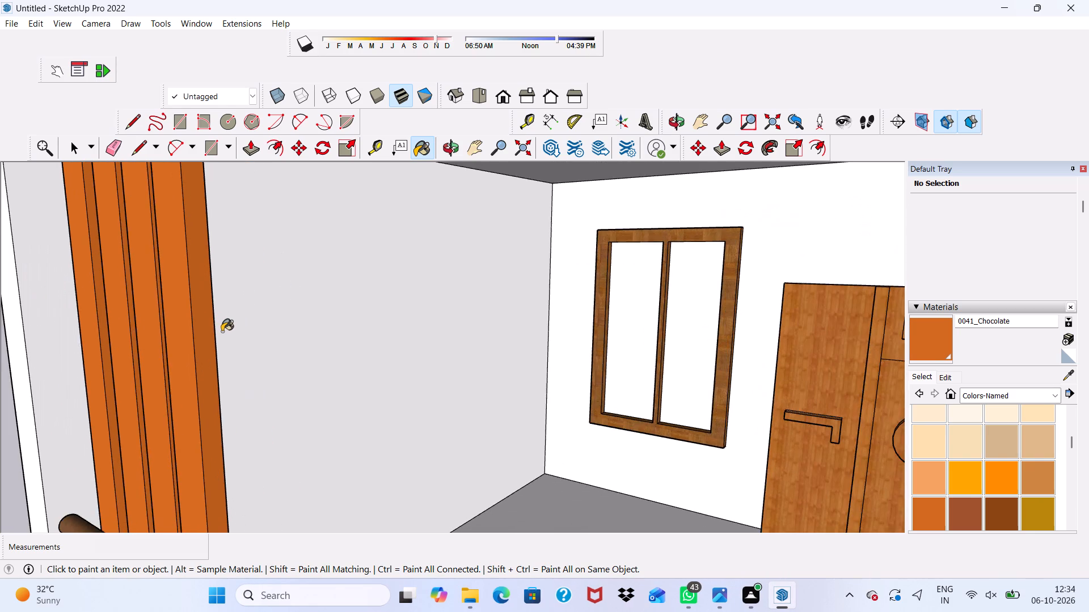
Paint the grey slat face seen from inside the top balcony with 0041_Chocolate.
scroll(223, 331, down, 2)
middle_drag(234, 329, 10, 328)
scroll(122, 316, up, 3)
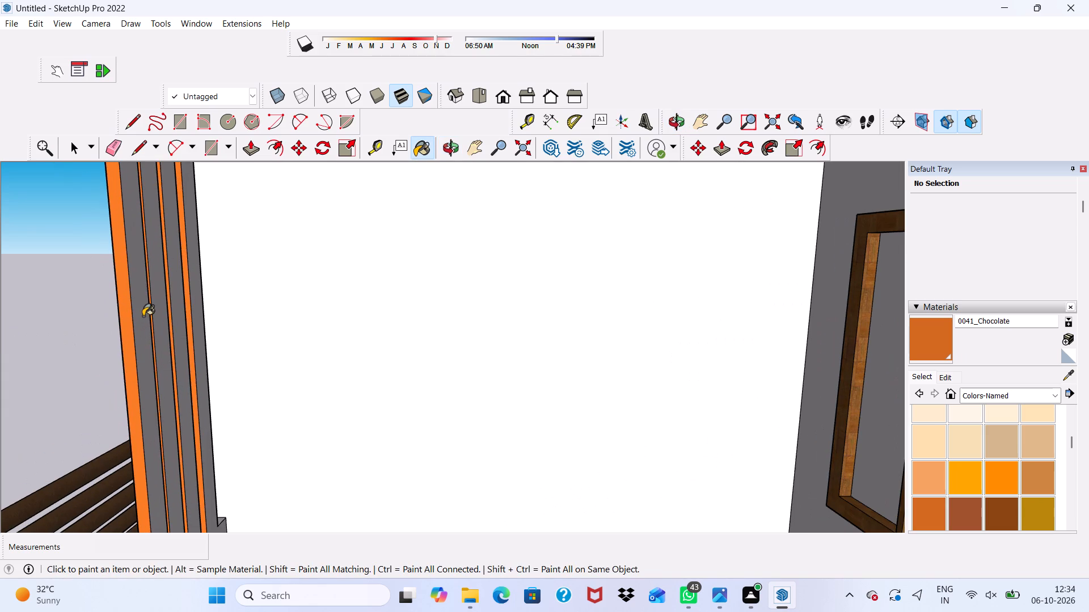
click(142, 316)
Paint the front faces of the four vertical slats on the second balcony from the top with 0041_Chocolate.
scroll(203, 283, down, 6)
middle_drag(222, 314, 298, 305)
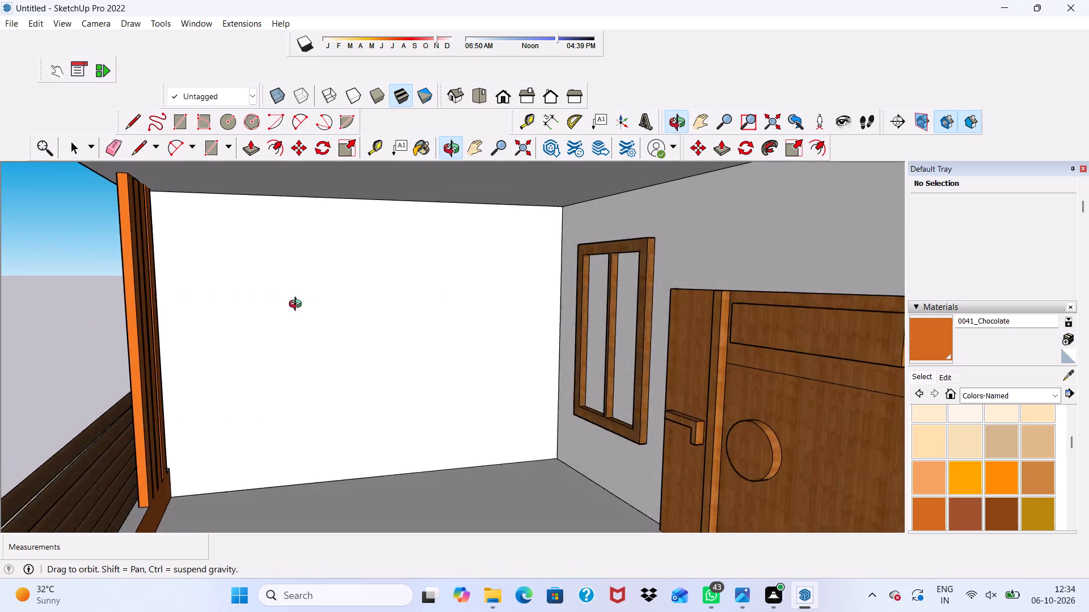
middle_drag(298, 305, 508, 296)
scroll(319, 319, down, 7)
scroll(304, 407, up, 5)
scroll(331, 330, down, 10)
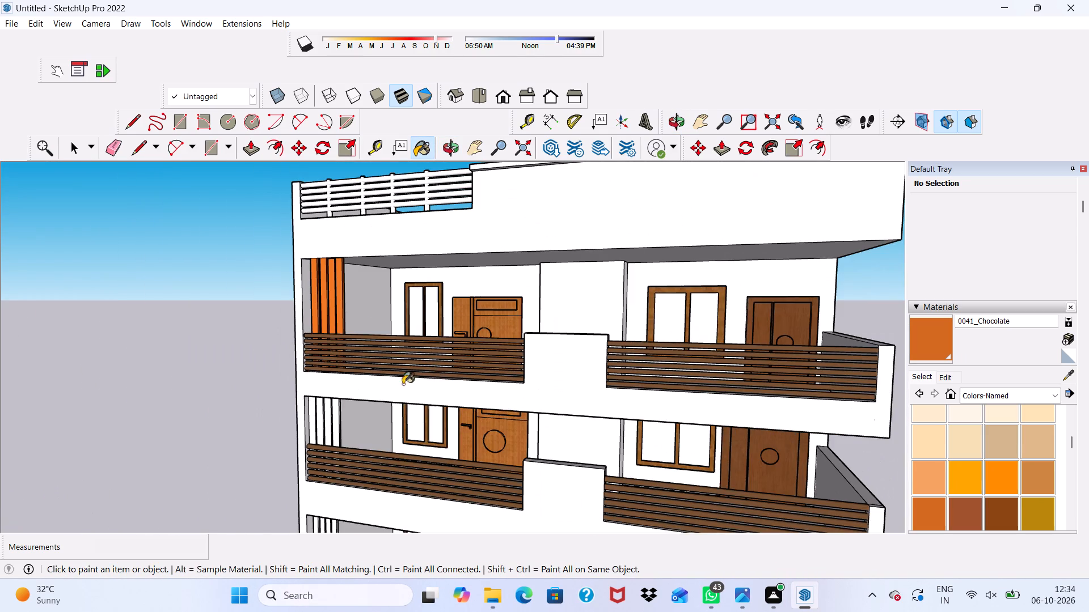
middle_drag(318, 414, 403, 387)
middle_drag(400, 393, 392, 409)
scroll(364, 430, up, 11)
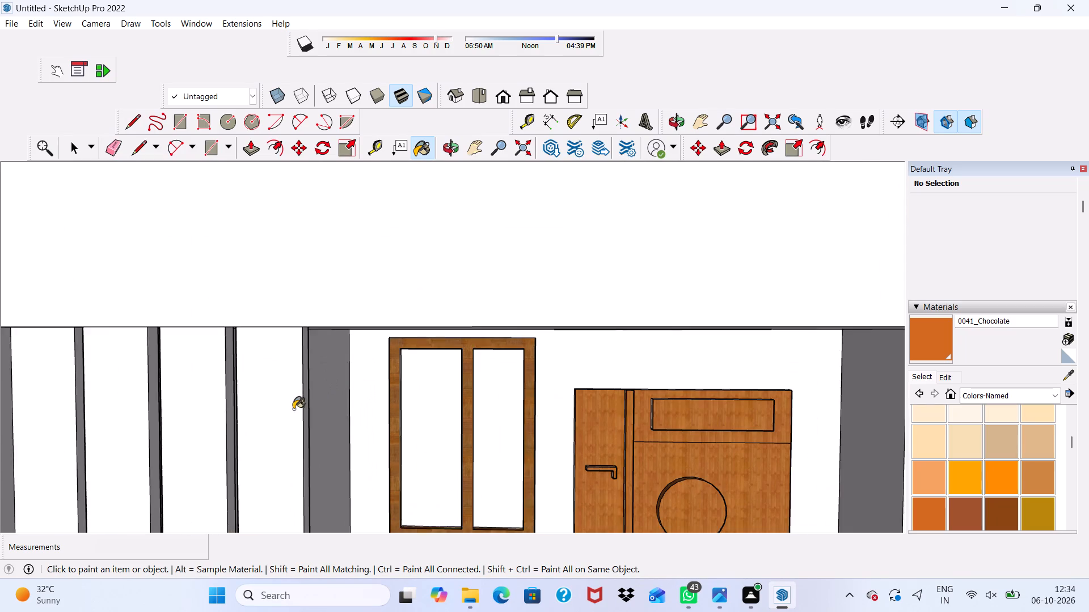
scroll(293, 409, up, 1)
click(292, 412)
click(197, 427)
click(117, 422)
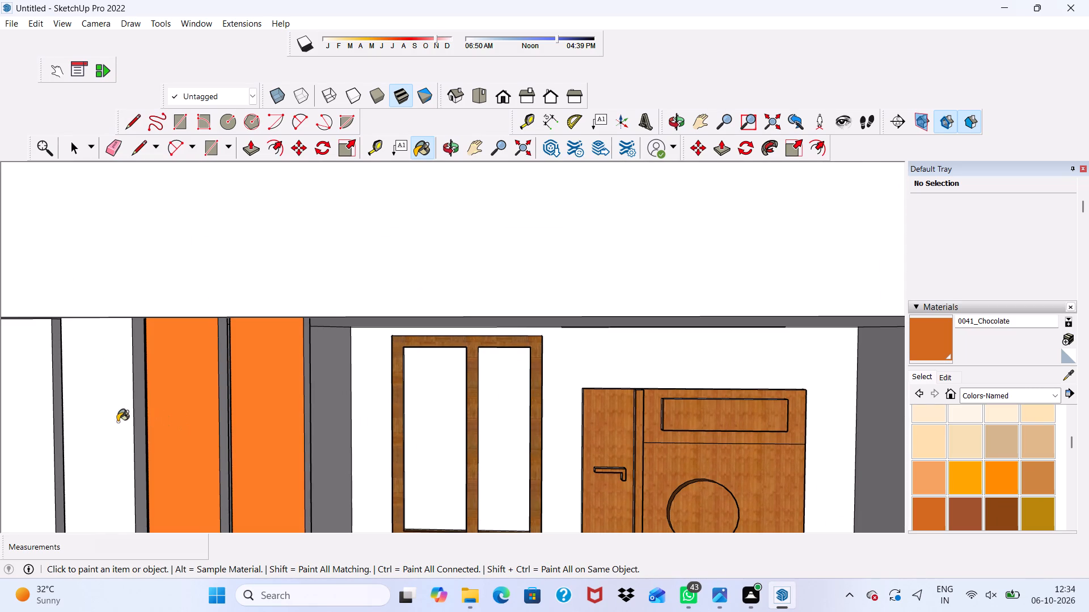
click(32, 413)
Paint the second balcony's slat faces that are visible from inside the balcony with 0041_Chocolate.
scroll(50, 405, down, 9)
middle_drag(295, 420, 86, 422)
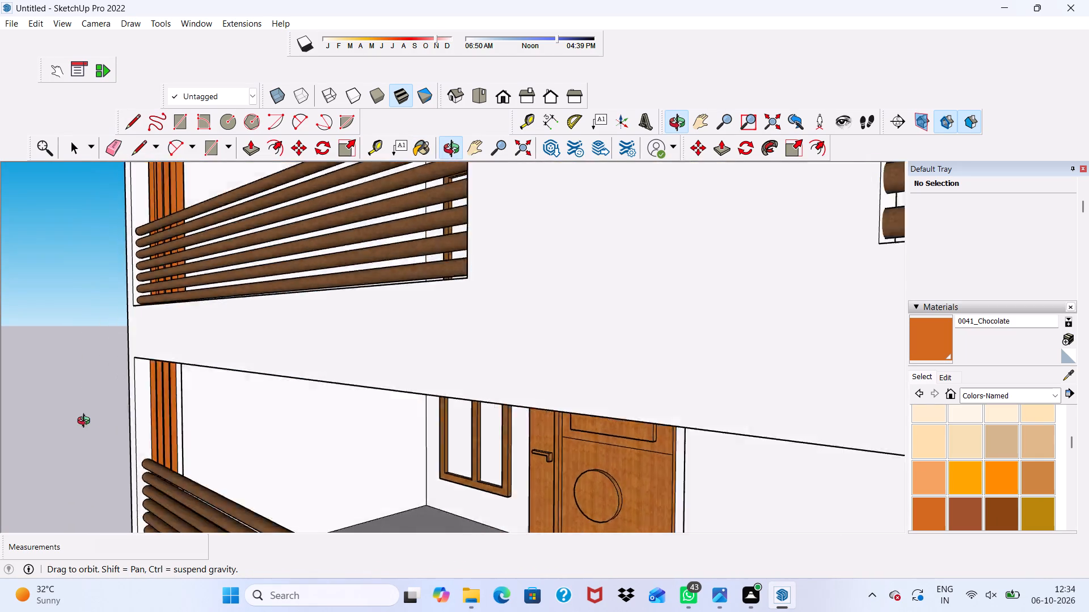
middle_drag(86, 422, 0, 405)
middle_click(0, 406)
scroll(191, 428, up, 11)
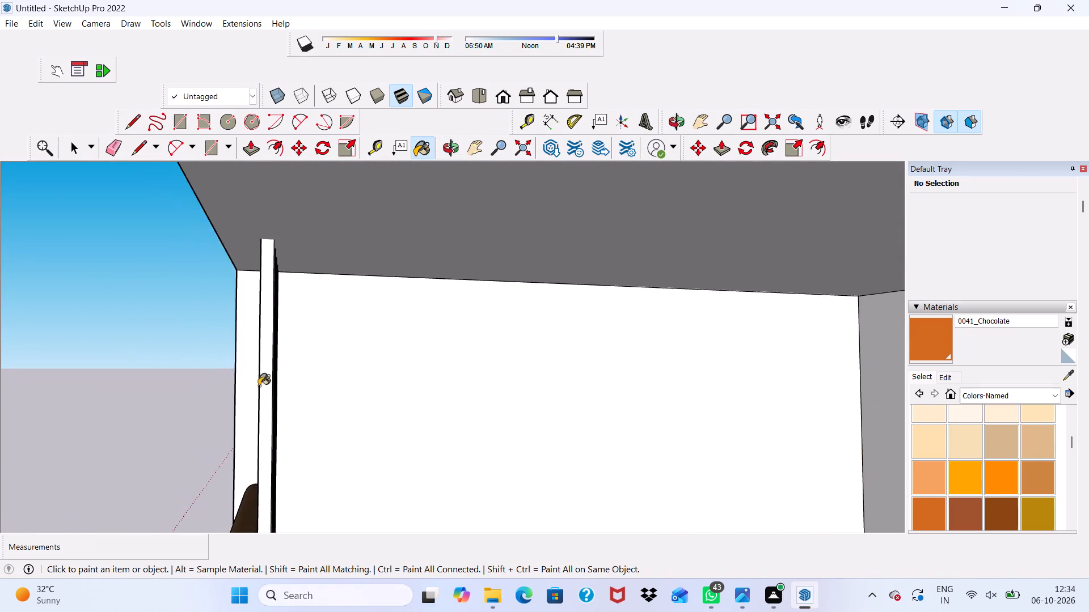
scroll(259, 386, up, 3)
drag(280, 376, 273, 377)
middle_drag(273, 379, 149, 396)
middle_click(149, 396)
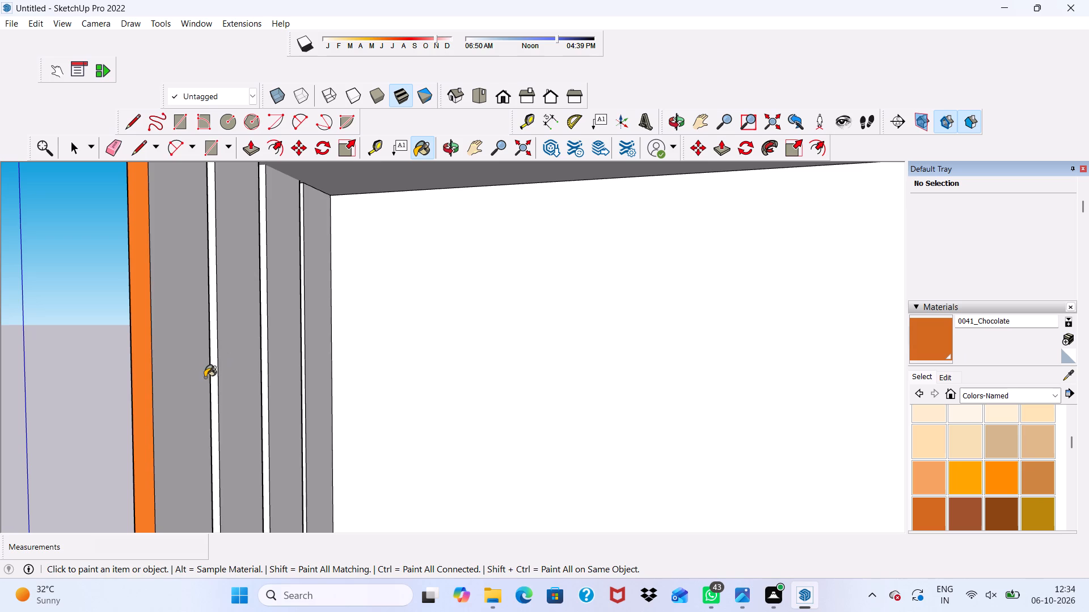
click(205, 377)
drag(279, 356, 272, 356)
click(323, 338)
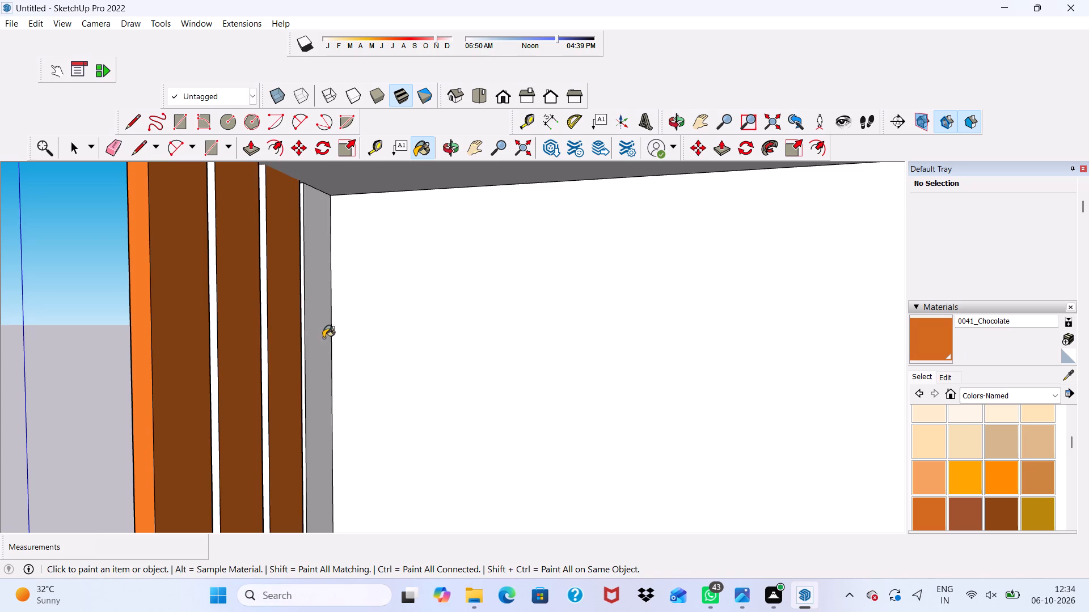
Paint the remaining white side faces in the gaps between the second balcony's slats with 0041_Chocolate.
middle_drag(276, 364, 520, 386)
scroll(561, 403, up, 3)
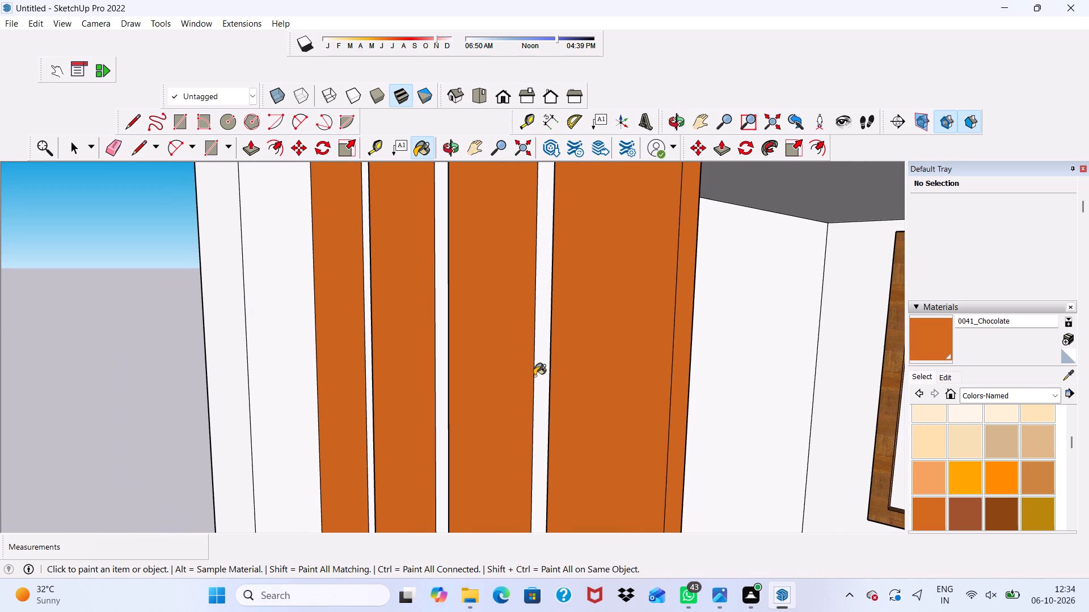
click(535, 371)
click(436, 362)
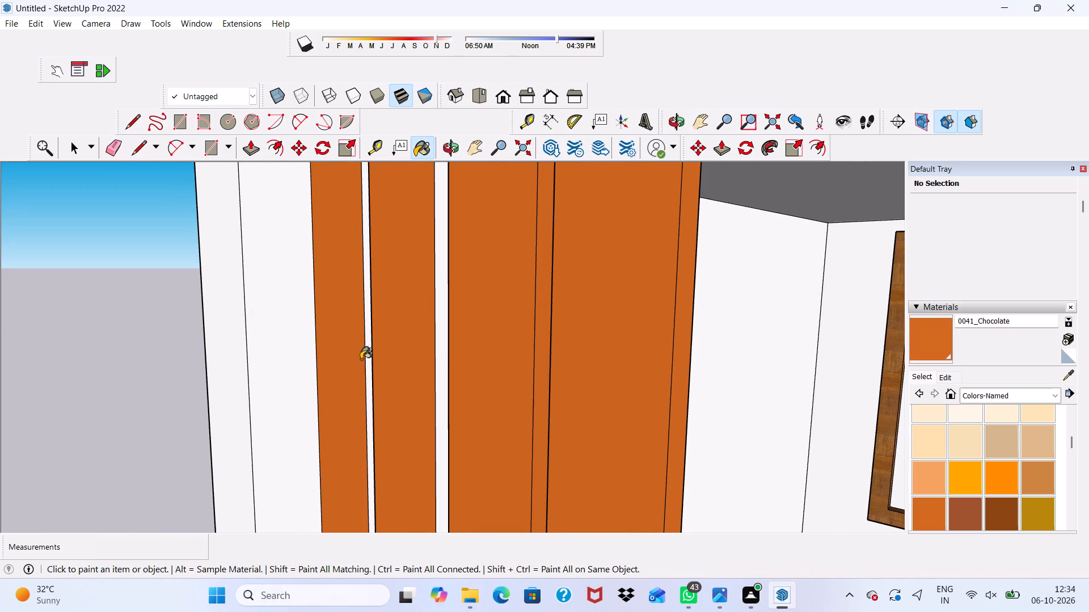
click(369, 351)
click(442, 356)
Paint the front faces of the four vertical slats on the third balcony from the top with 0041_Chocolate.
scroll(442, 357, down, 3)
scroll(441, 357, up, 1)
scroll(441, 357, down, 16)
middle_drag(373, 354, 508, 351)
scroll(468, 350, down, 4)
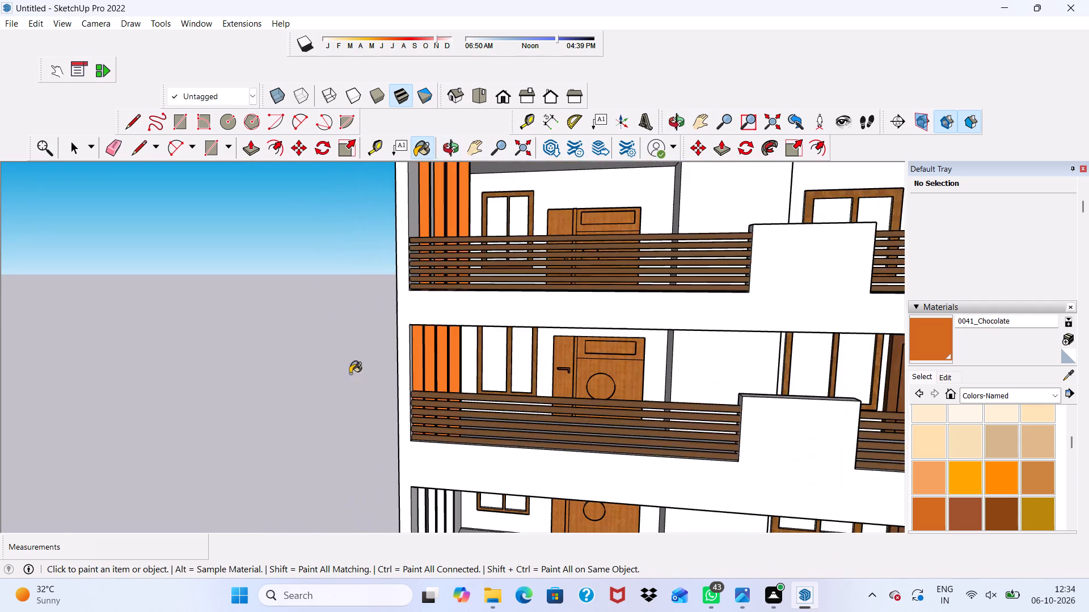
scroll(350, 373, down, 3)
scroll(314, 363, up, 1)
scroll(313, 364, down, 2)
middle_drag(445, 407, 480, 369)
scroll(468, 364, up, 4)
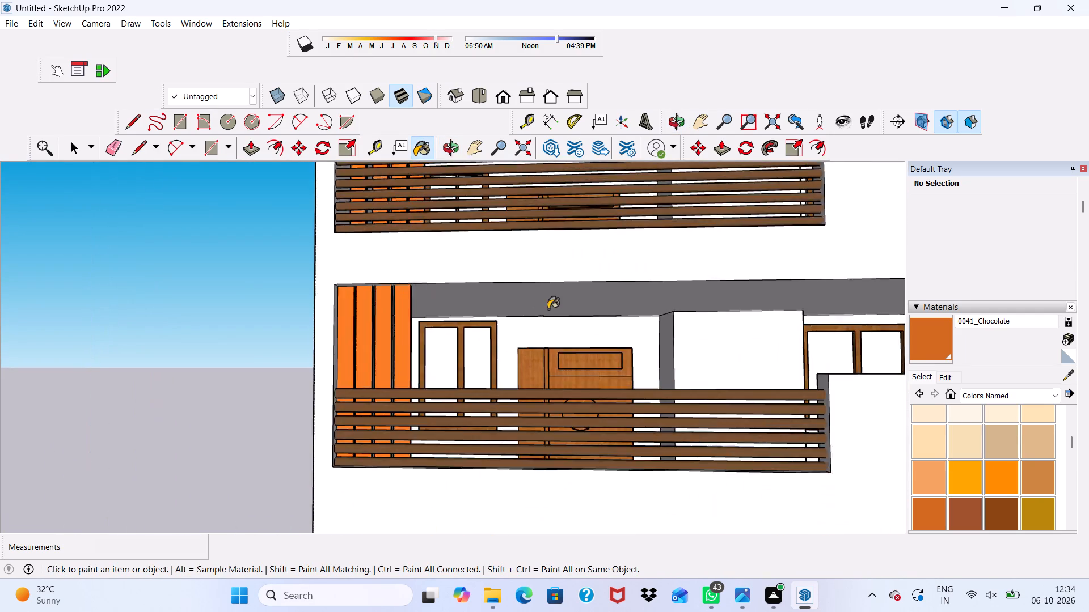
scroll(450, 425, down, 8)
scroll(446, 484, up, 18)
scroll(402, 445, down, 2)
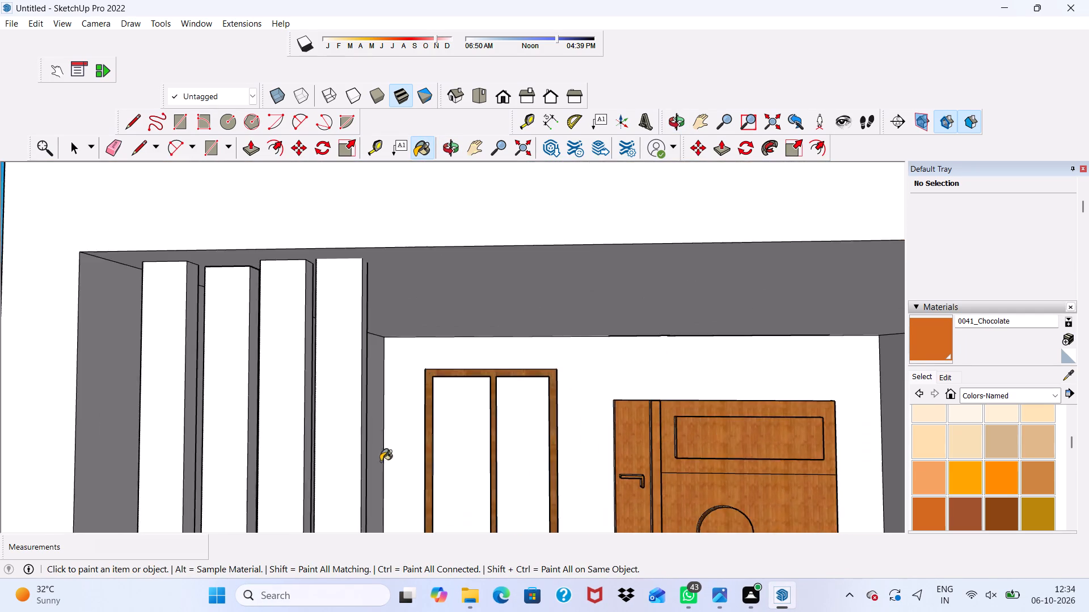
scroll(381, 461, down, 5)
scroll(360, 452, up, 2)
click(360, 440)
click(320, 446)
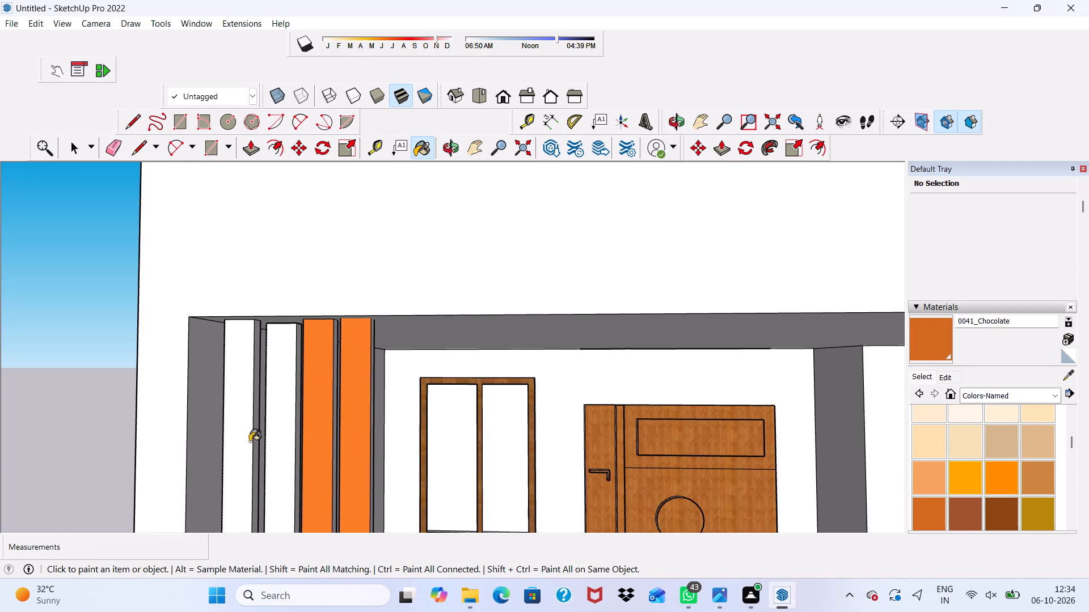
click(281, 427)
click(242, 441)
scroll(264, 426, up, 7)
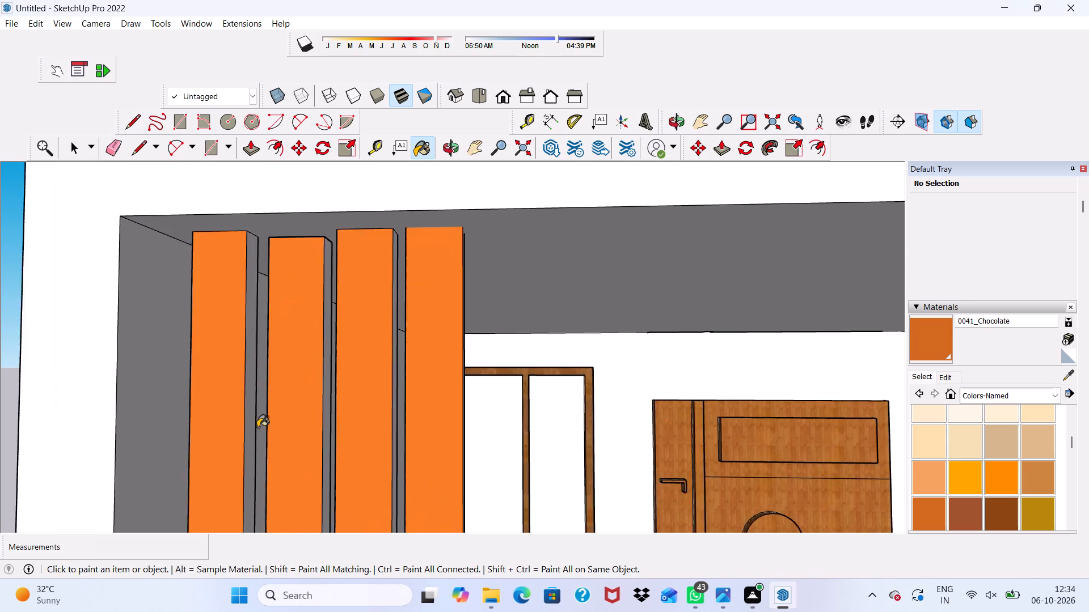
Paint the remaining side faces of the third balcony's vertical slats, including those in the gaps, with 0041_Chocolate.
scroll(258, 427, up, 3)
click(247, 432)
click(377, 413)
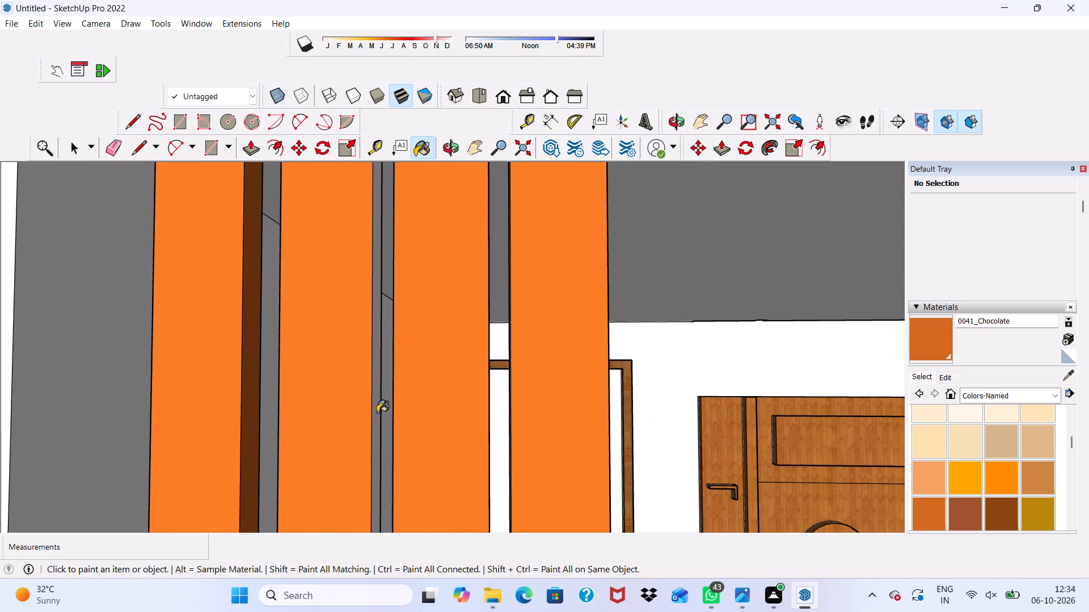
middle_drag(432, 423, 285, 454)
click(489, 394)
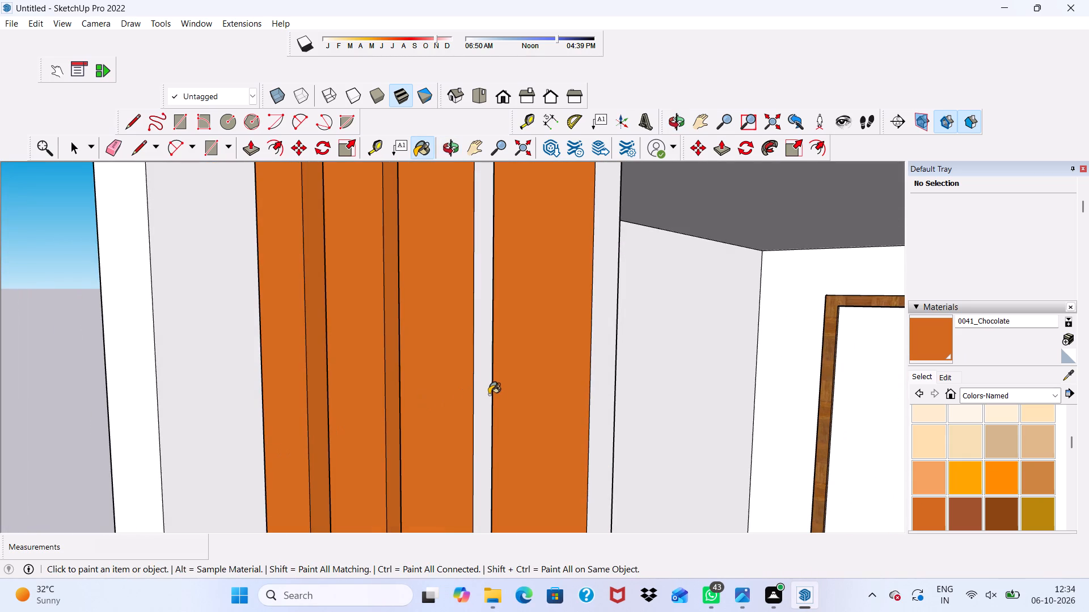
click(596, 411)
middle_drag(600, 411, 311, 427)
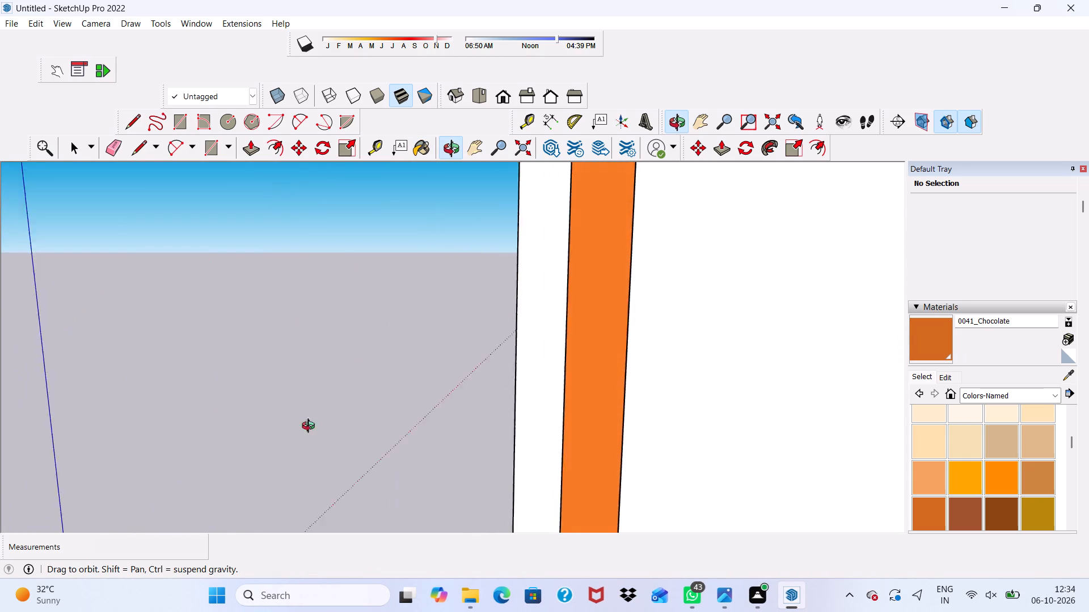
middle_drag(311, 427, 224, 428)
click(641, 411)
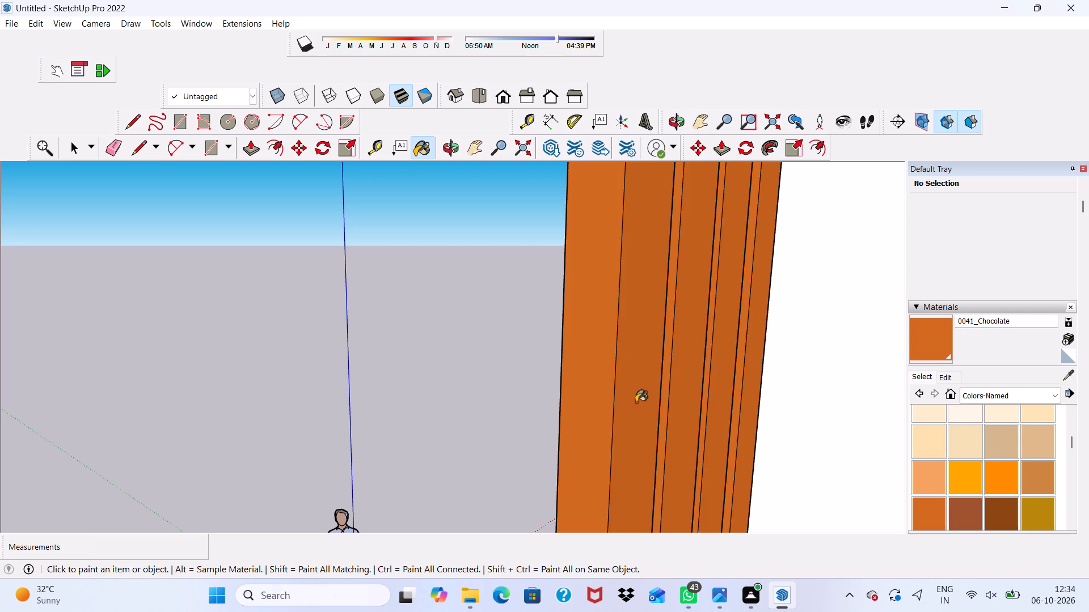
Examine the house's front elevation and balconies from several angles for surfaces still without a finish.
scroll(606, 388, down, 6)
scroll(355, 370, down, 4)
scroll(447, 296, down, 2)
scroll(445, 325, up, 1)
scroll(469, 337, down, 2)
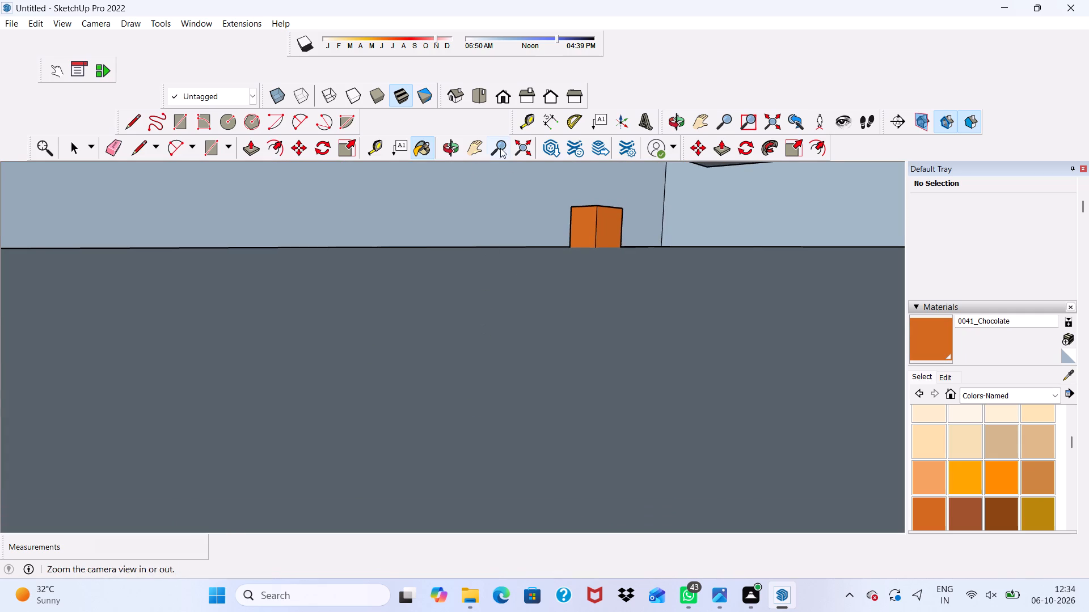
click(496, 97)
scroll(484, 222, down, 6)
scroll(58, 308, down, 3)
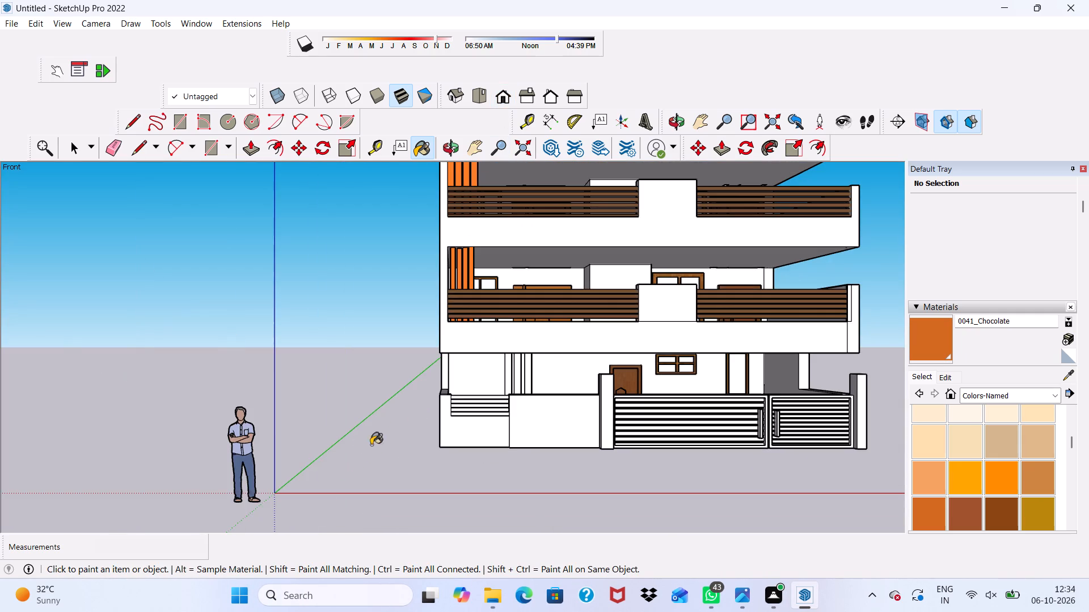
scroll(548, 377, up, 4)
scroll(450, 375, up, 4)
scroll(339, 331, down, 7)
scroll(367, 351, up, 1)
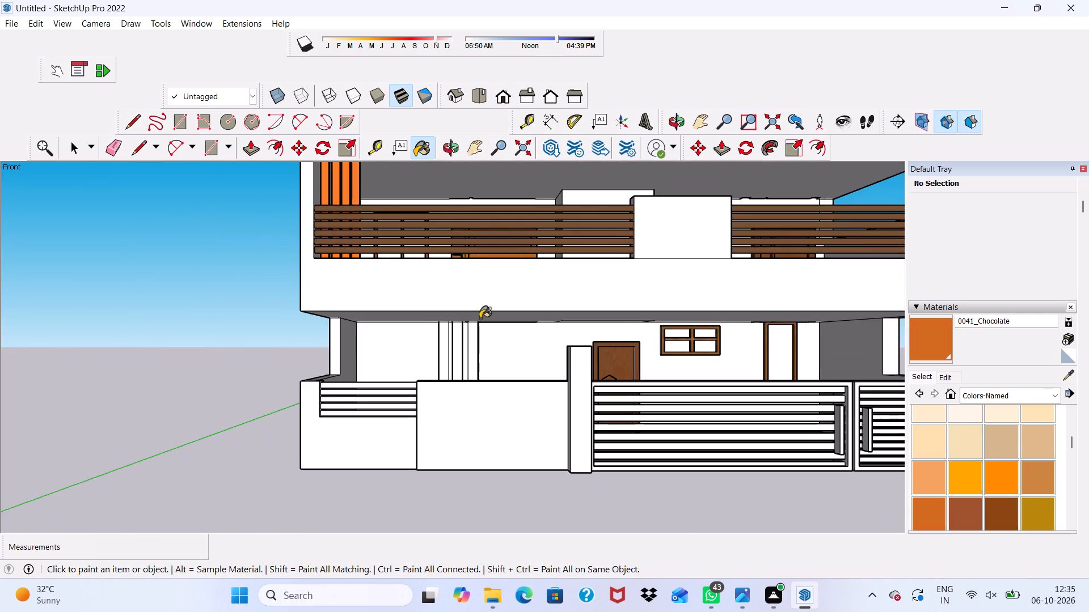
scroll(479, 318, down, 6)
middle_drag(489, 340, 462, 402)
scroll(445, 334, down, 8)
middle_drag(495, 380, 471, 305)
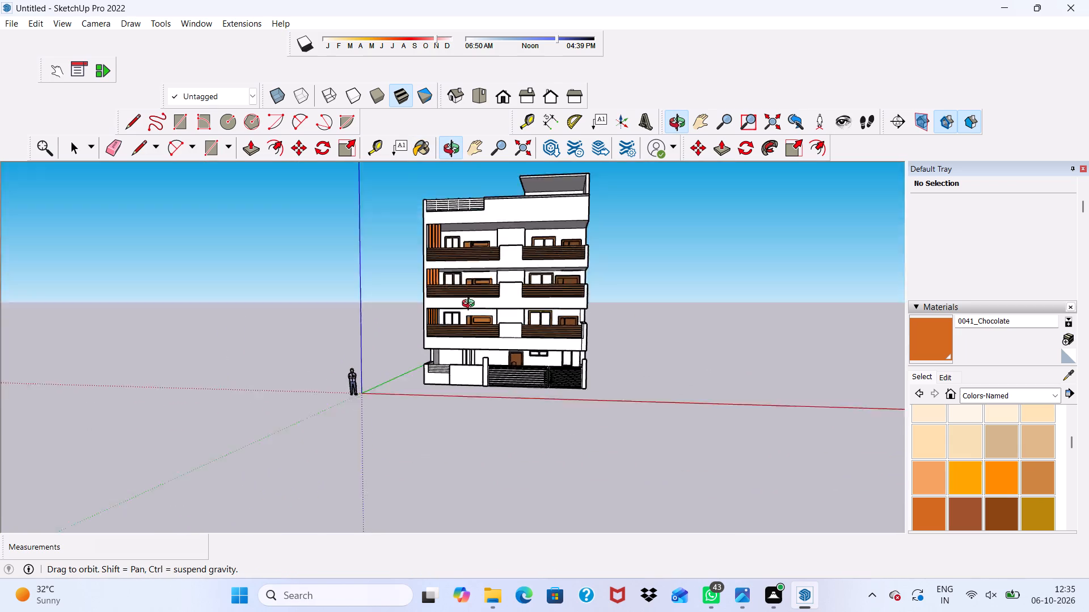
middle_drag(471, 305, 539, 329)
middle_drag(545, 333, 550, 337)
scroll(551, 338, up, 13)
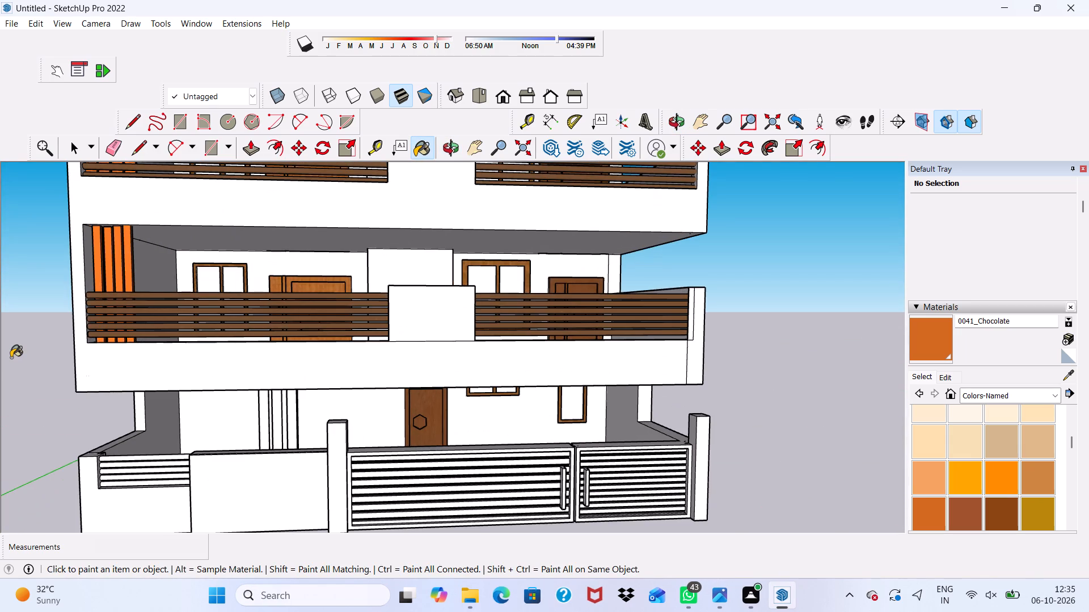
scroll(276, 115, down, 7)
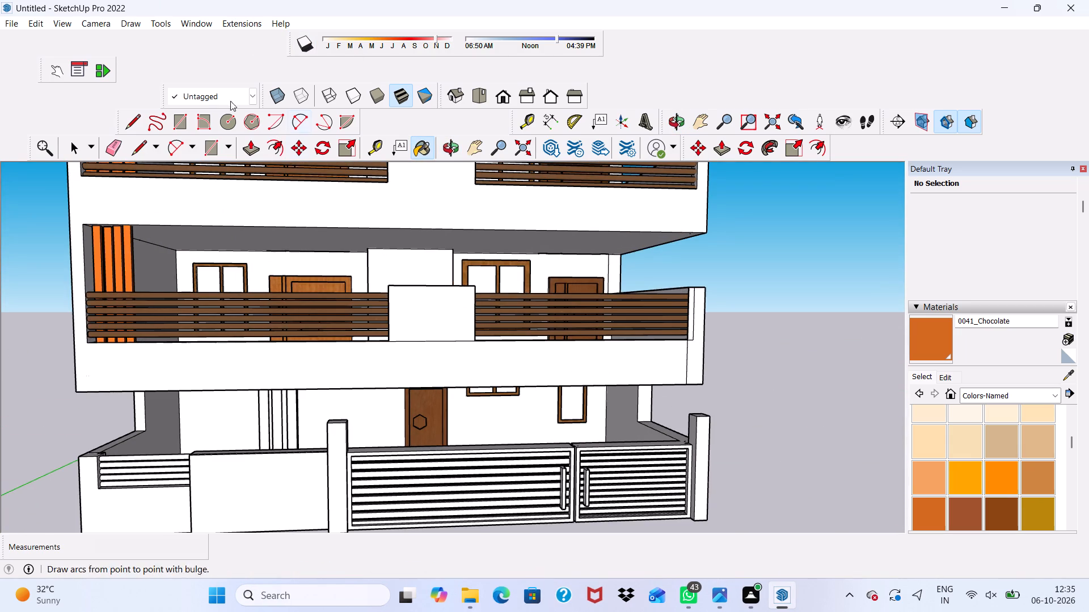
scroll(168, 341, up, 2)
scroll(67, 203, down, 3)
scroll(23, 253, down, 4)
scroll(41, 331, up, 6)
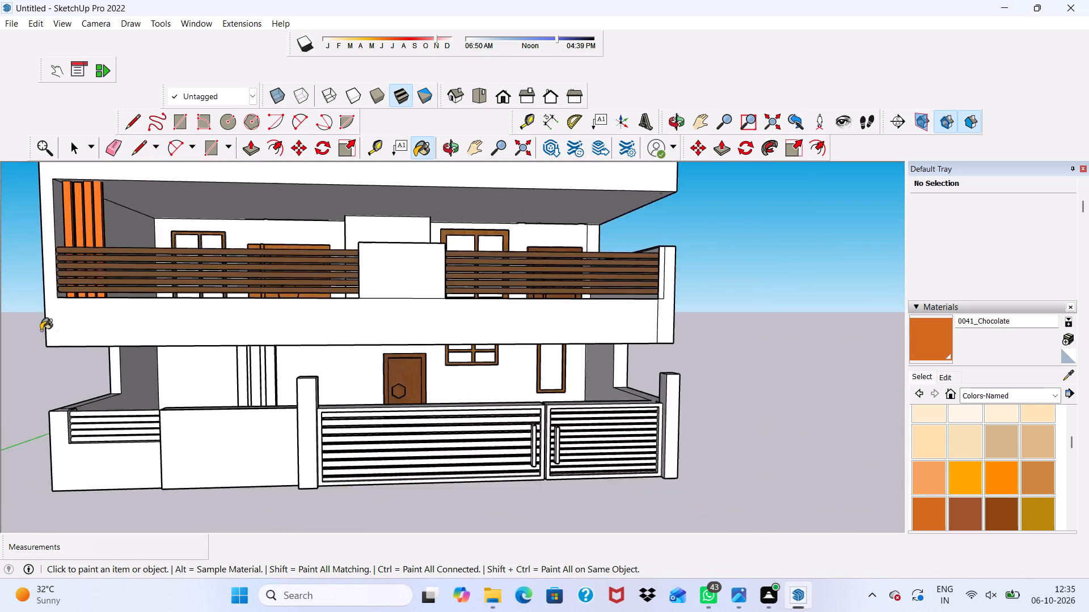
scroll(41, 330, down, 4)
scroll(86, 360, up, 1)
scroll(97, 367, down, 1)
scroll(140, 355, up, 3)
scroll(134, 384, down, 8)
scroll(233, 257, up, 5)
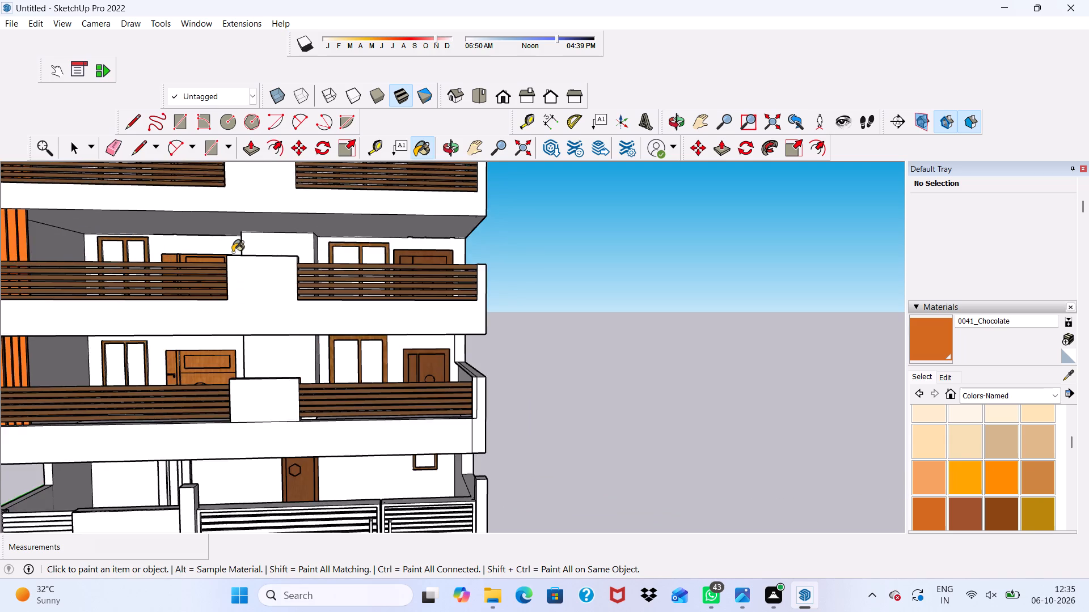
scroll(288, 271, up, 2)
scroll(285, 264, down, 9)
middle_drag(294, 253, 247, 258)
scroll(294, 253, down, 1)
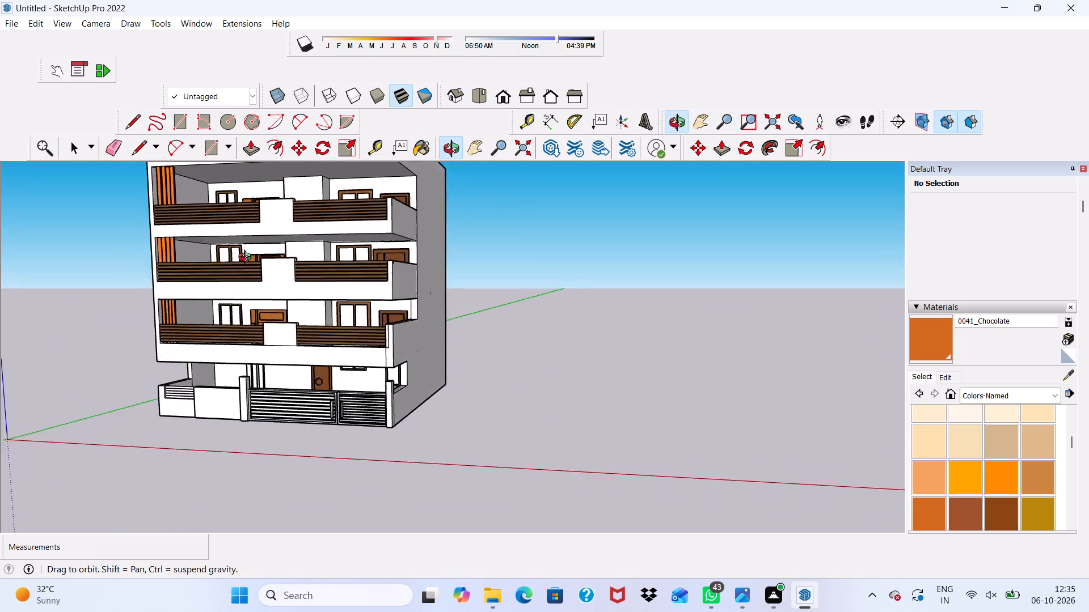
middle_drag(247, 258, 271, 283)
scroll(277, 311, up, 8)
scroll(169, 344, down, 3)
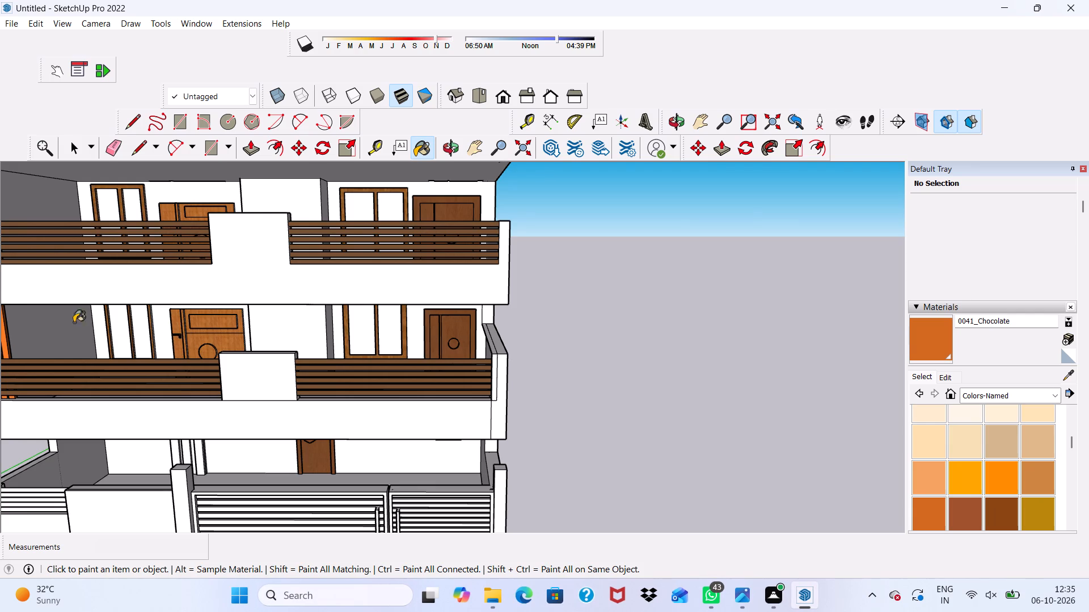
scroll(237, 377, down, 6)
middle_drag(296, 370, 336, 315)
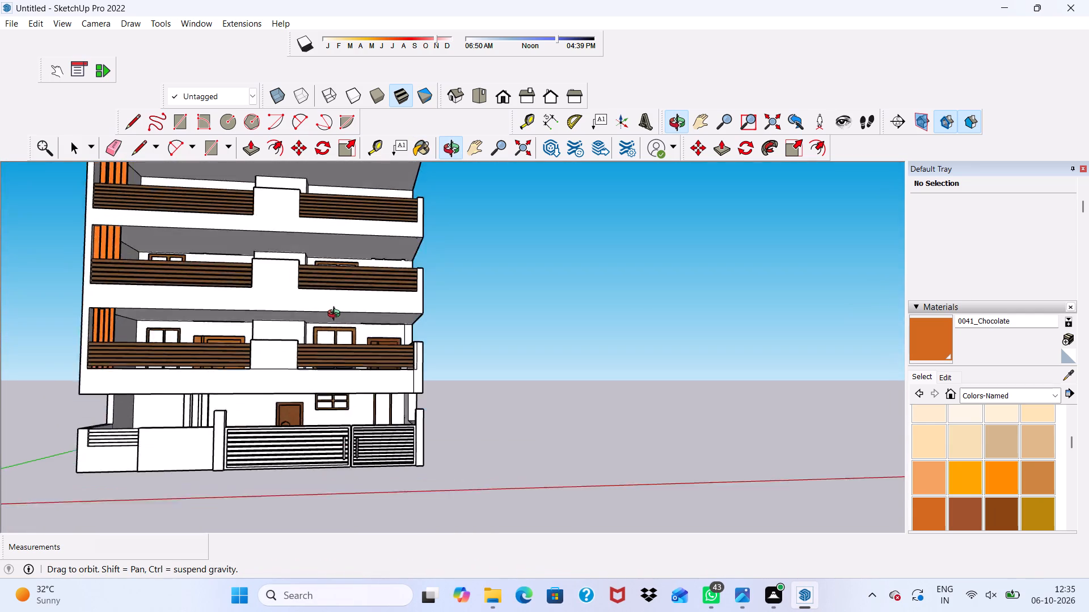
middle_drag(336, 315, 319, 356)
scroll(197, 398, up, 5)
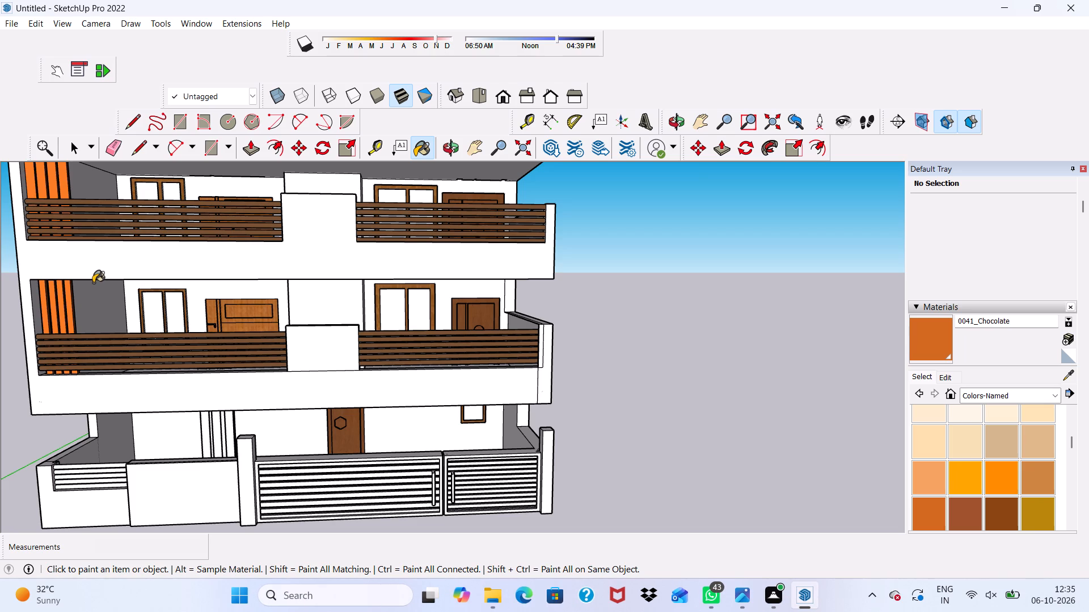
scroll(109, 279, down, 4)
middle_drag(302, 326, 301, 304)
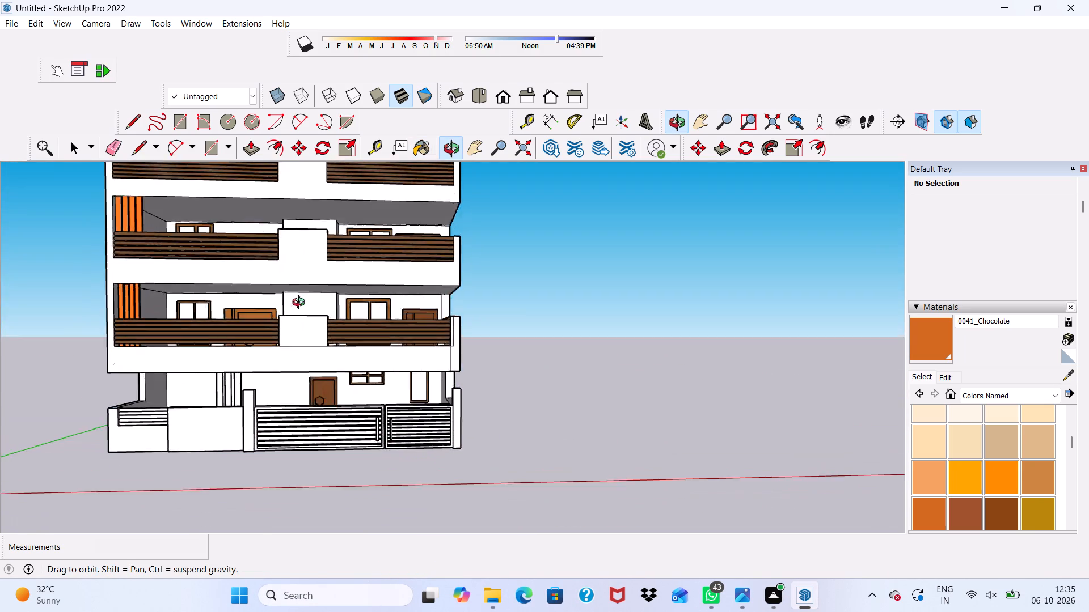
middle_drag(301, 304, 307, 312)
scroll(311, 316, up, 8)
scroll(315, 278, down, 2)
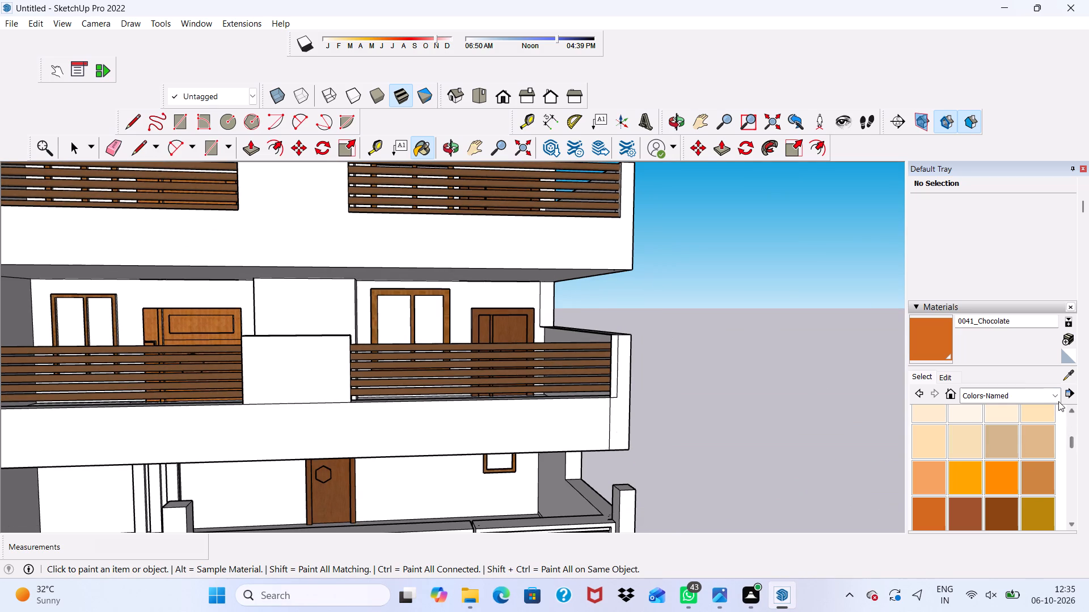
Paint the front and side faces of the projecting wall block on the lowest balcony with Wood Lumber ButtJoined.
click(1050, 395)
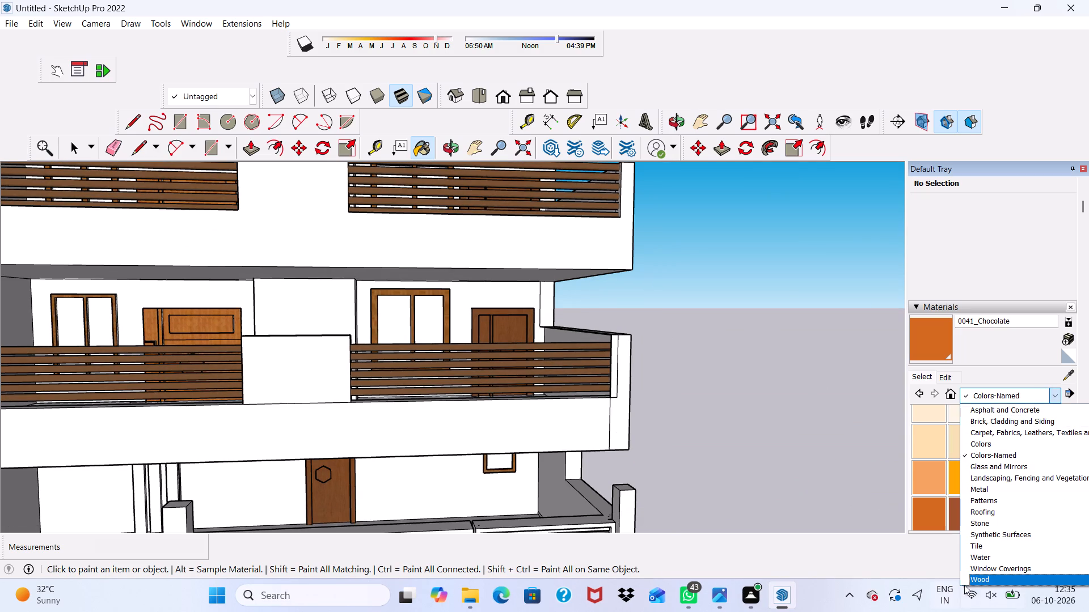
click(973, 585)
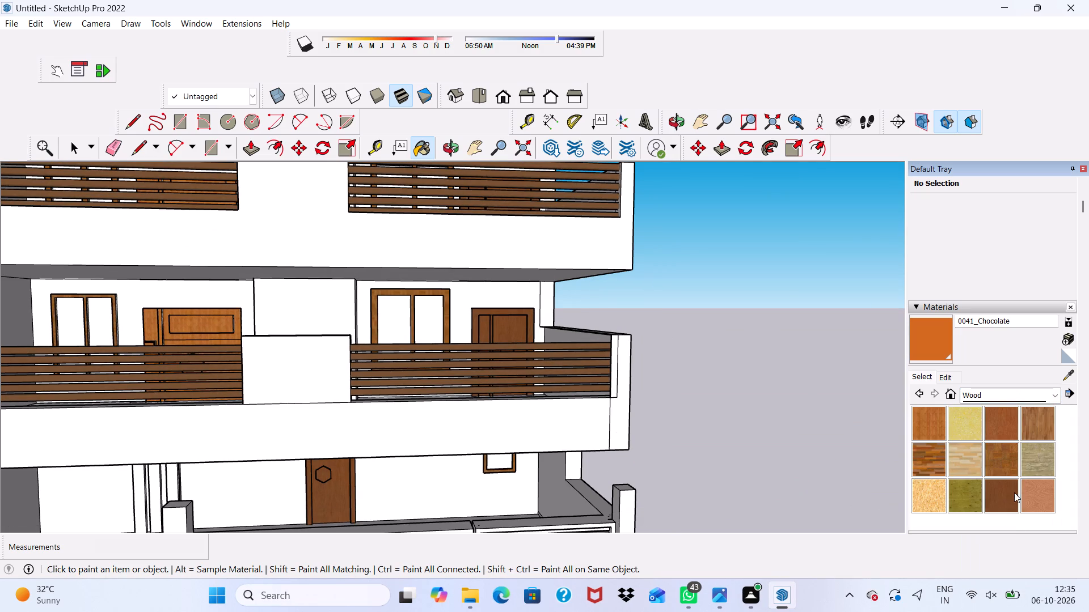
click(1028, 457)
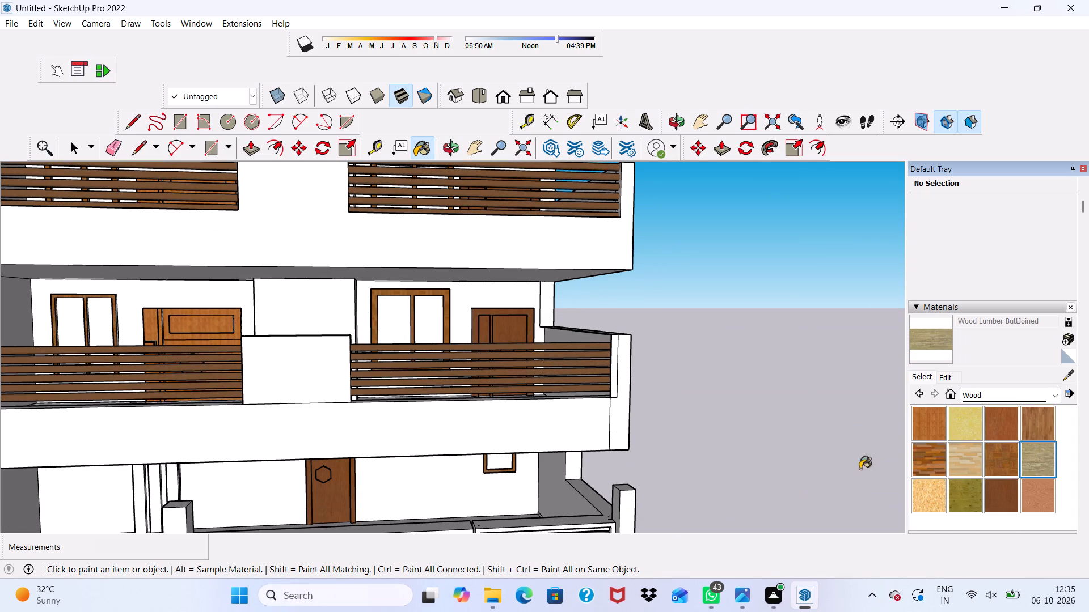
scroll(369, 360, up, 6)
click(297, 274)
middle_drag(377, 315, 195, 312)
scroll(255, 338, up, 6)
click(510, 271)
middle_drag(448, 304, 670, 316)
scroll(558, 328, up, 1)
click(446, 320)
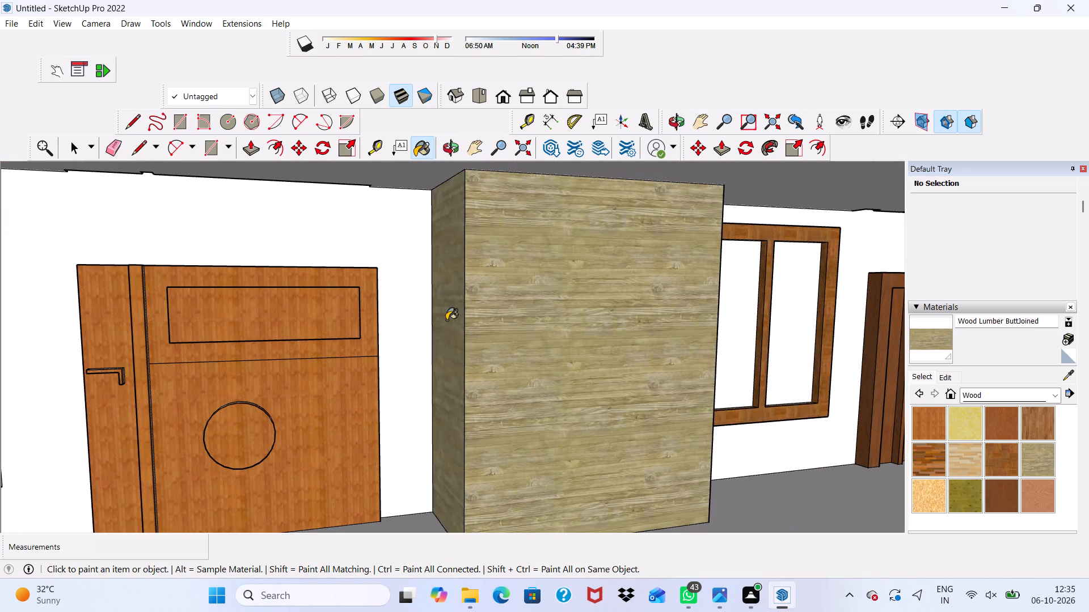
Paint the front and side faces of the projecting wall block on the middle balcony with Wood Lumber ButtJoined.
scroll(430, 324, down, 15)
scroll(418, 223, up, 5)
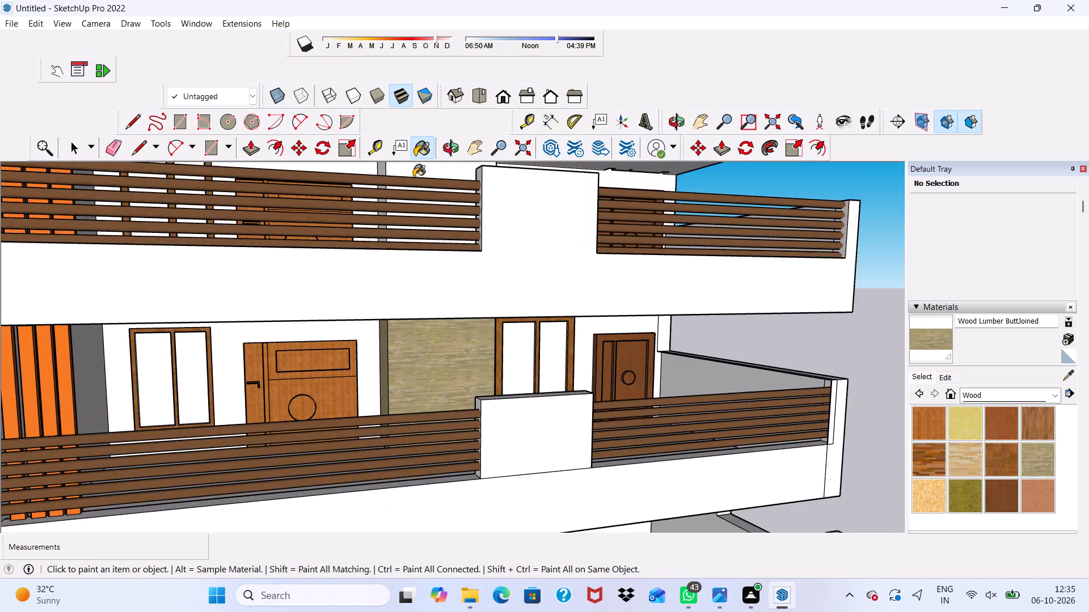
scroll(413, 177, up, 3)
middle_drag(412, 172, 392, 257)
click(396, 241)
scroll(361, 271, up, 8)
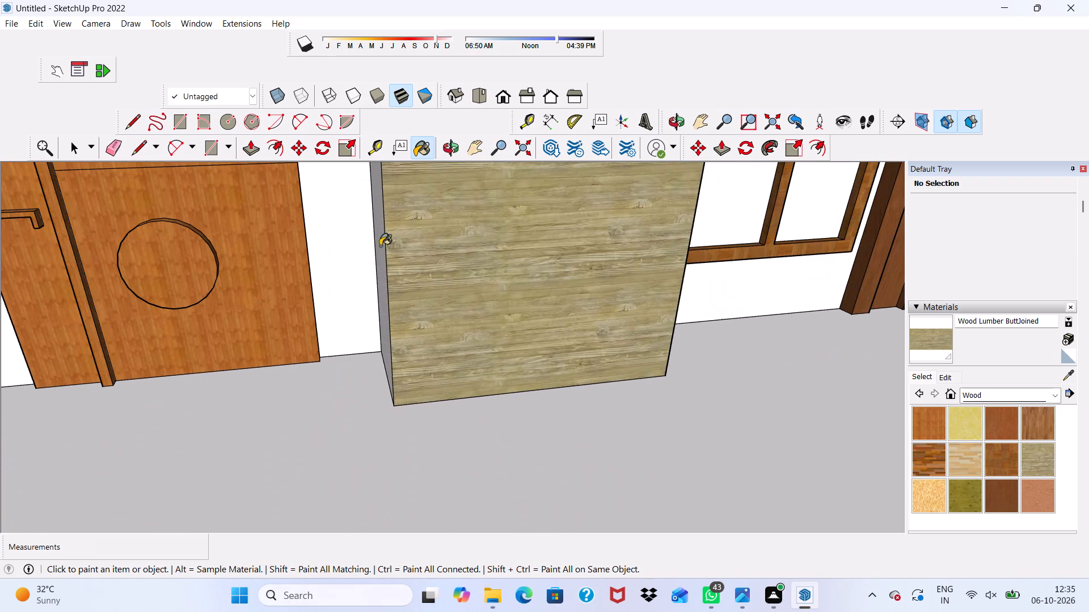
click(379, 243)
middle_drag(436, 257, 172, 223)
click(454, 270)
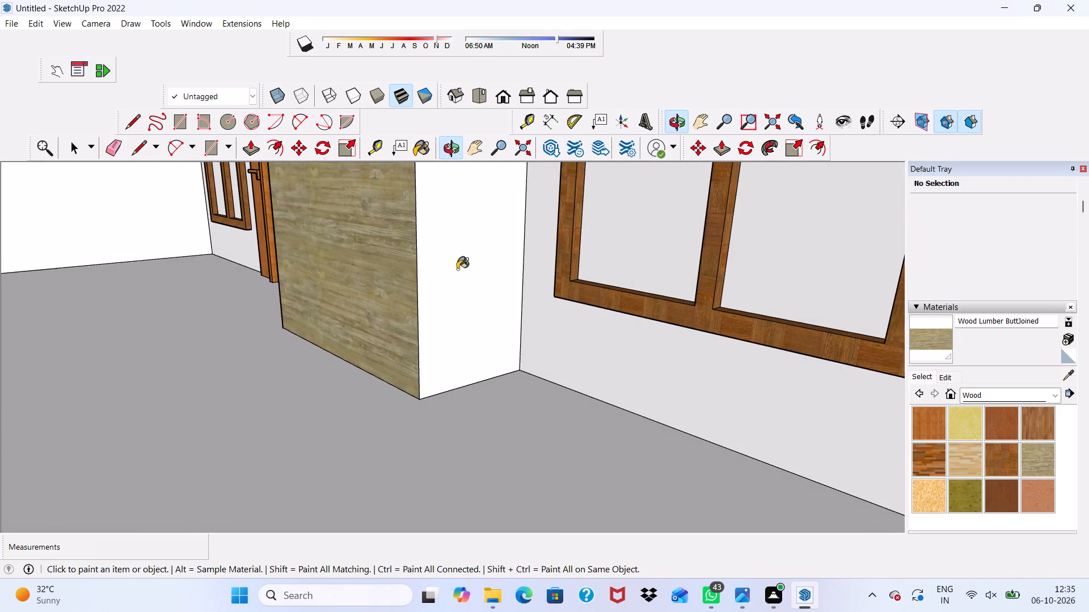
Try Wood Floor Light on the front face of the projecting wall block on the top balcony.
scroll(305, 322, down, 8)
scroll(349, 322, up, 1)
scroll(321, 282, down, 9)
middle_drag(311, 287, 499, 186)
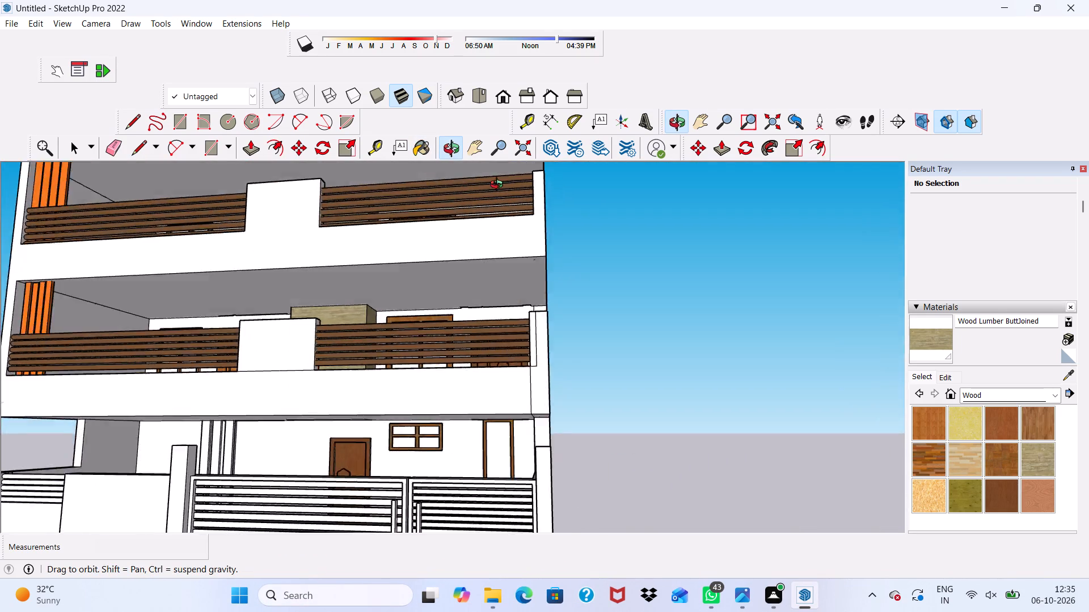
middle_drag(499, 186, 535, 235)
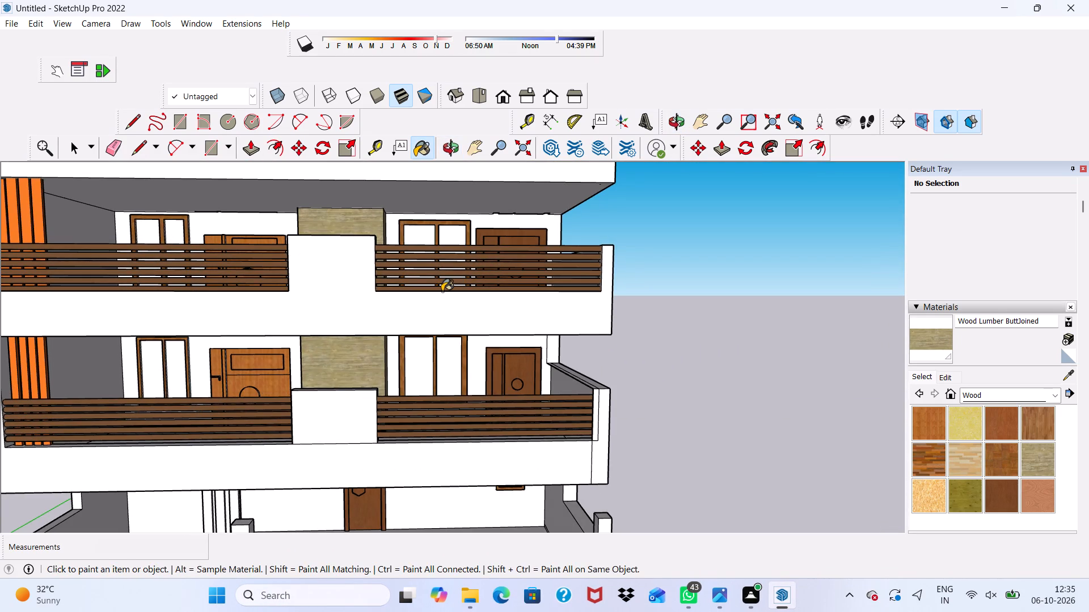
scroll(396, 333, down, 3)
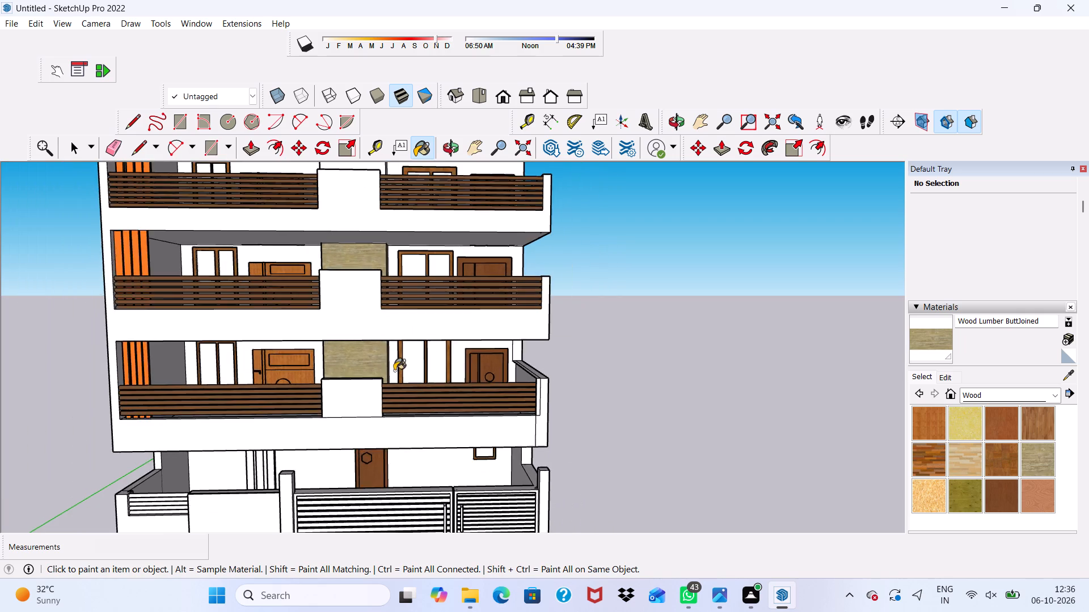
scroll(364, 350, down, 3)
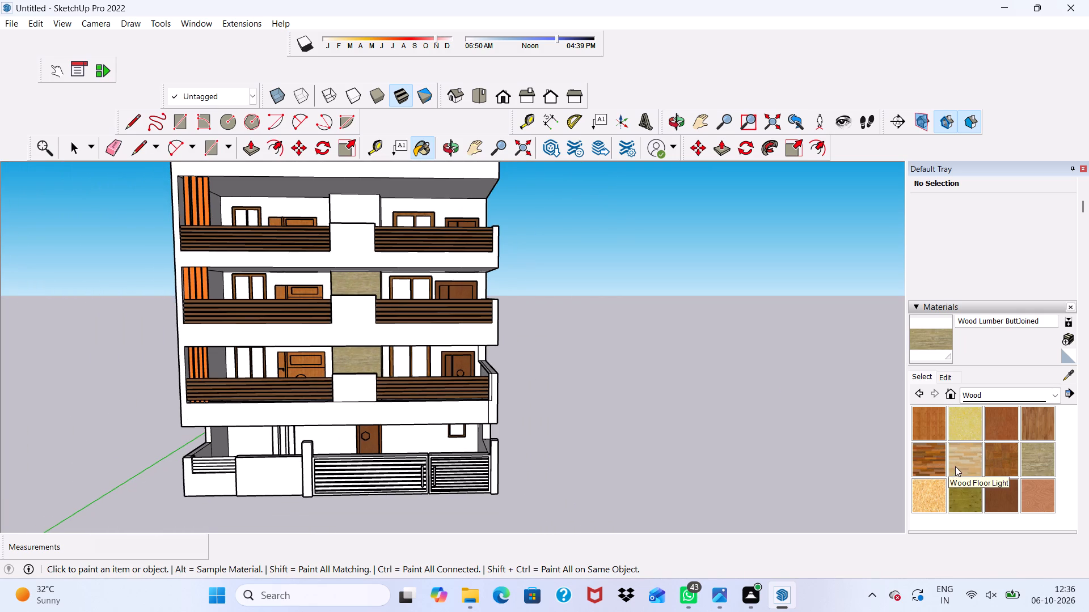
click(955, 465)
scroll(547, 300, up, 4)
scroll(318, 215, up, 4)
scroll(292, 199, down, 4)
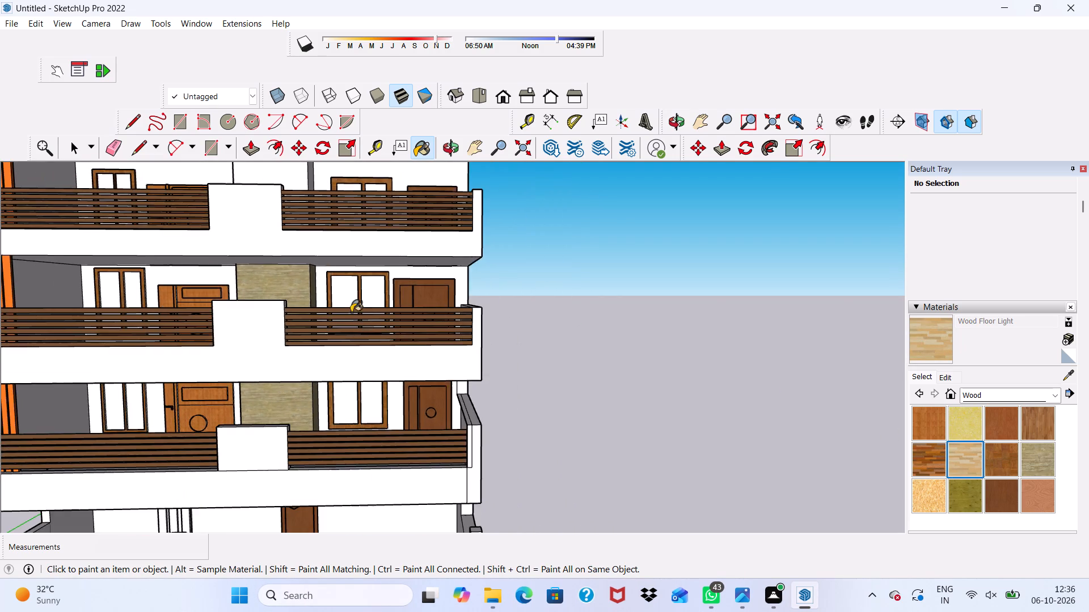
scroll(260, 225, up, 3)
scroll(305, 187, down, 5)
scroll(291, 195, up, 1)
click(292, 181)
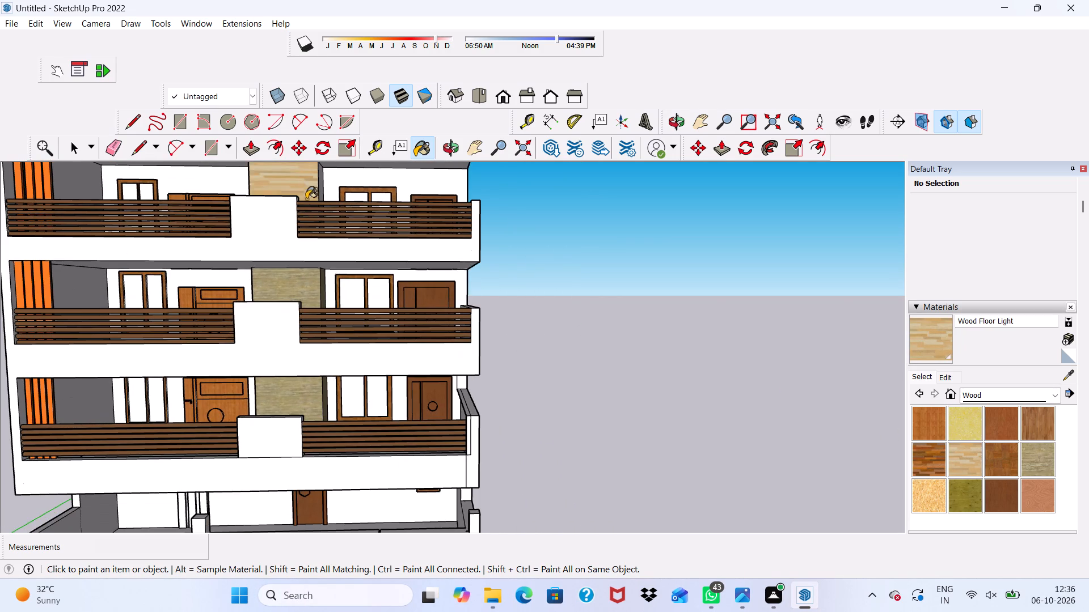
Paint the front face and both side faces of the projecting wall block on the top balcony with Wood Lumber ButtJoined.
scroll(322, 237, up, 3)
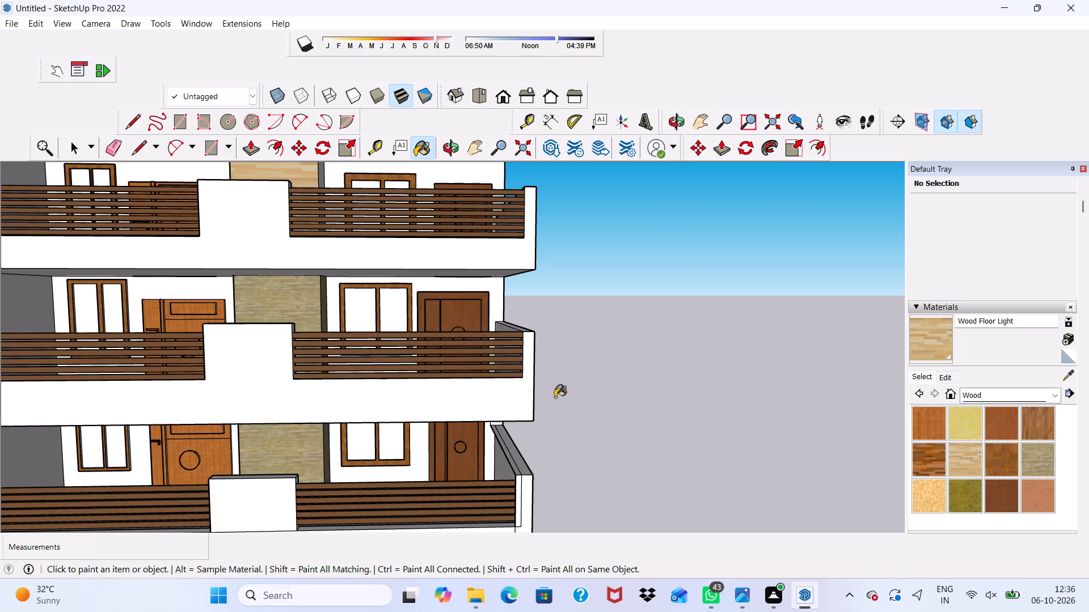
click(1028, 462)
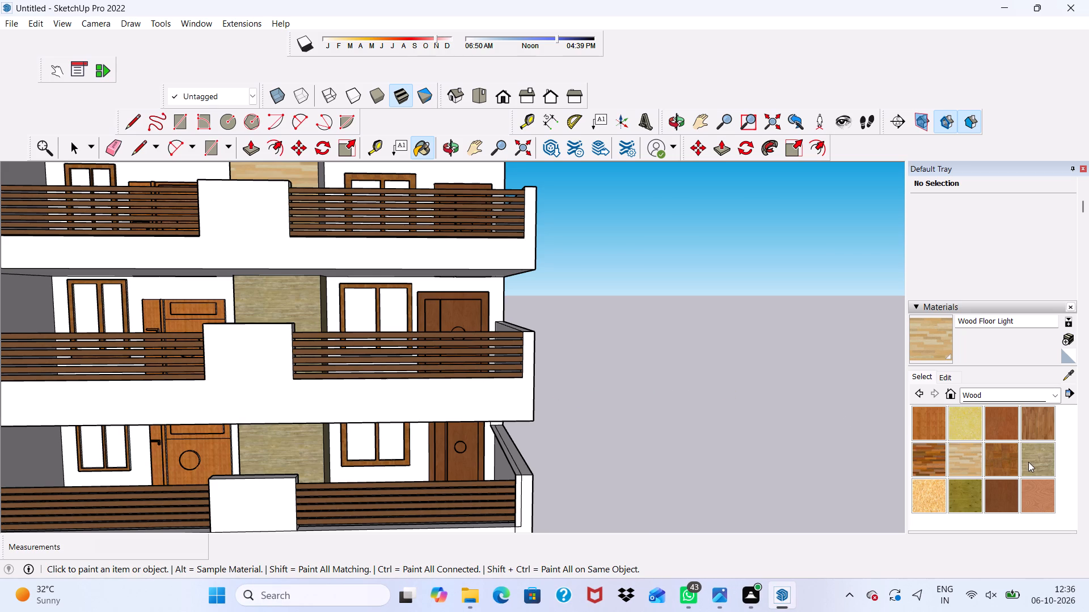
scroll(335, 169, up, 9)
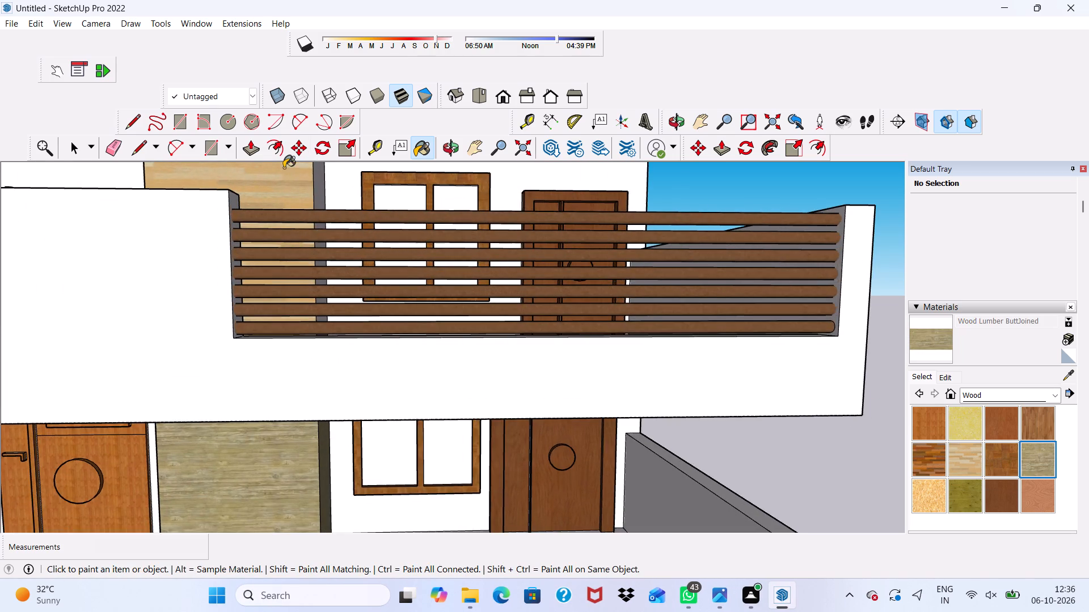
click(284, 168)
scroll(351, 217, up, 9)
click(297, 214)
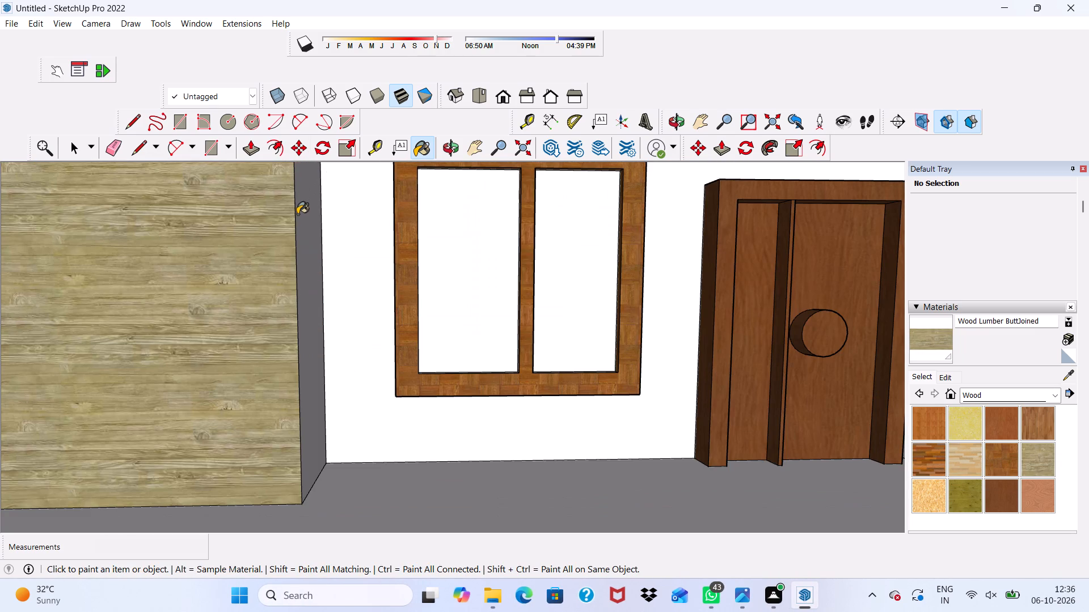
scroll(189, 254, down, 3)
middle_drag(174, 266, 395, 313)
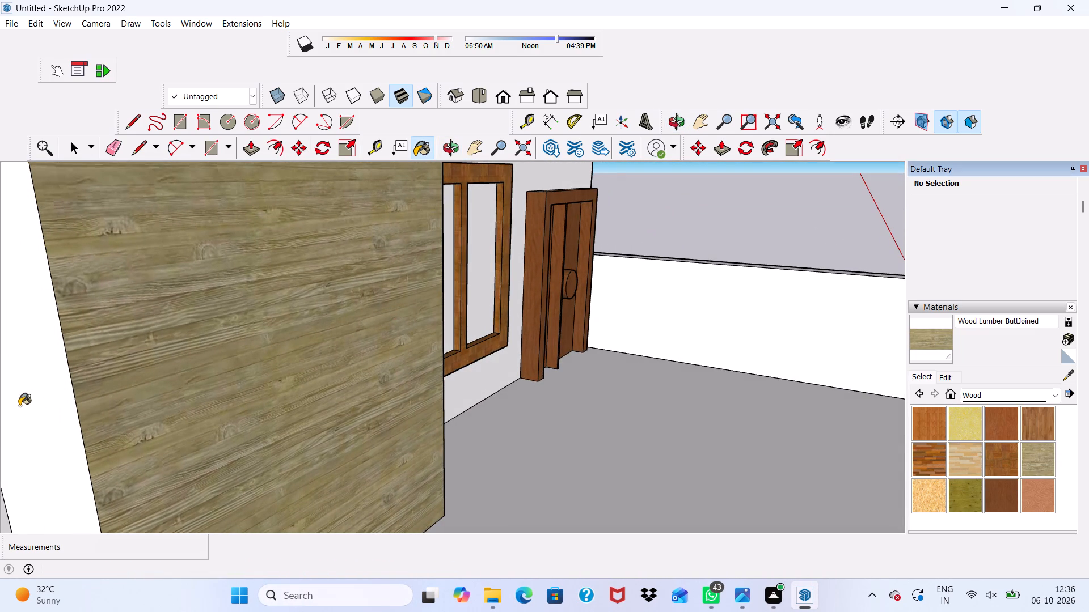
click(35, 402)
Examine the finished wall blocks and the whole front elevation from several angles and distances.
scroll(74, 369, down, 5)
scroll(105, 286, up, 1)
scroll(103, 291, down, 14)
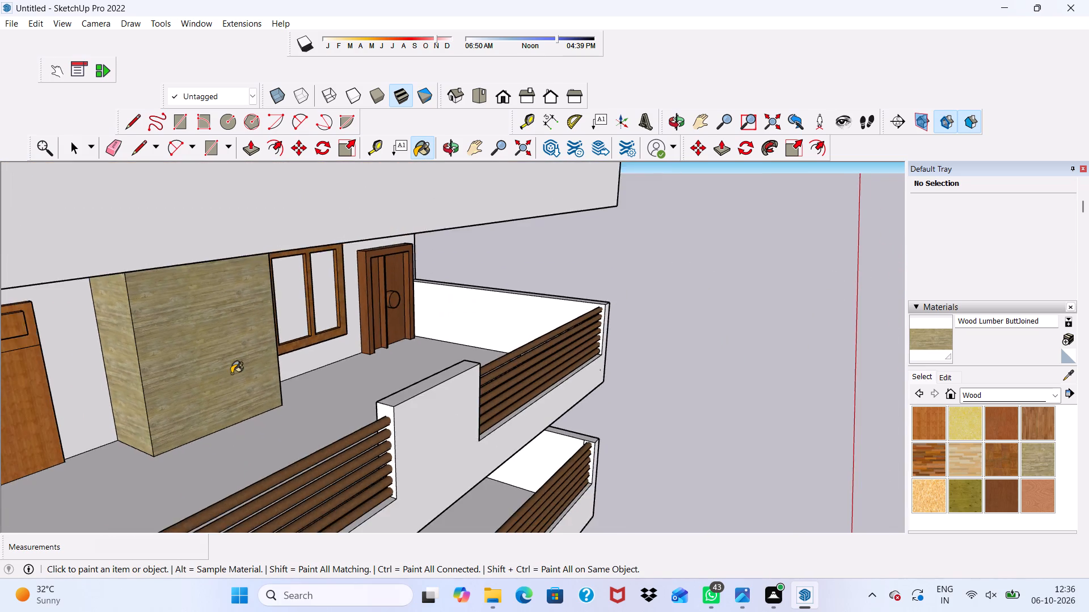
middle_drag(231, 373, 62, 292)
scroll(79, 309, down, 9)
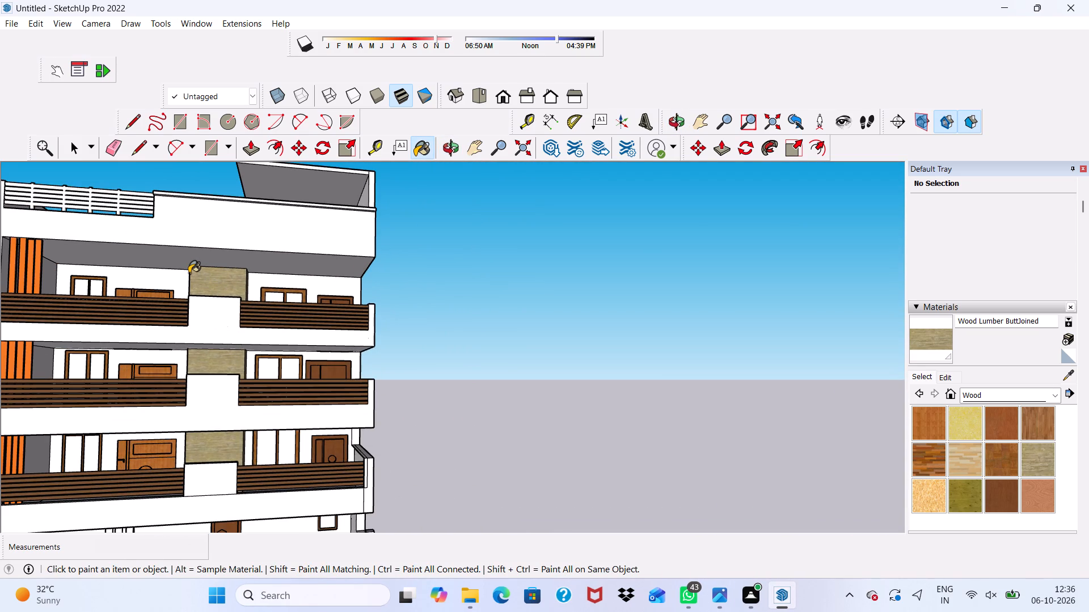
scroll(117, 286, down, 8)
middle_drag(237, 424, 204, 391)
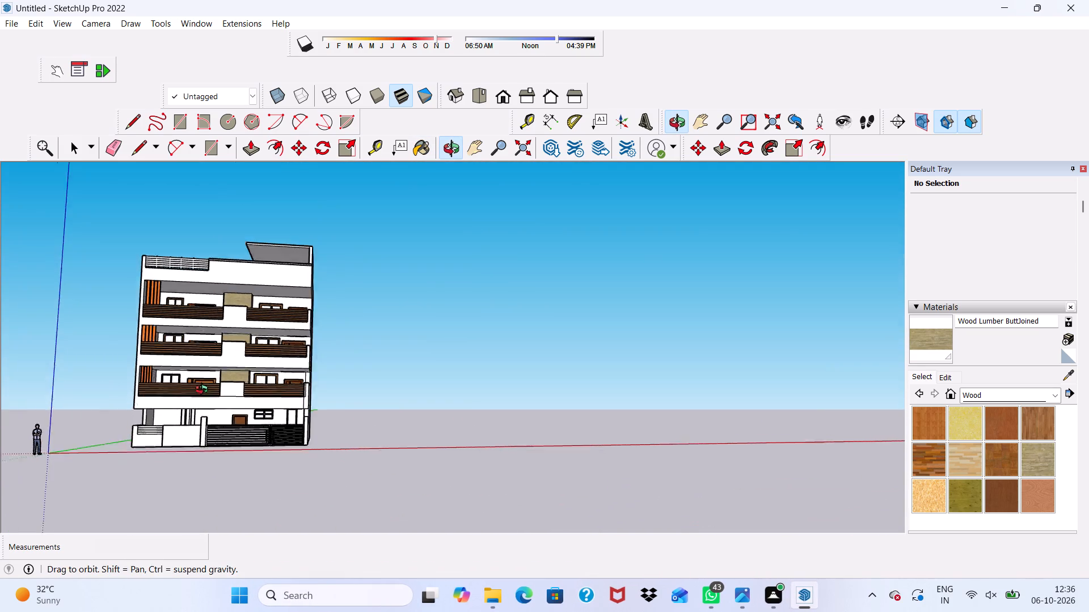
middle_drag(204, 391, 141, 461)
scroll(204, 449, up, 5)
key(space)
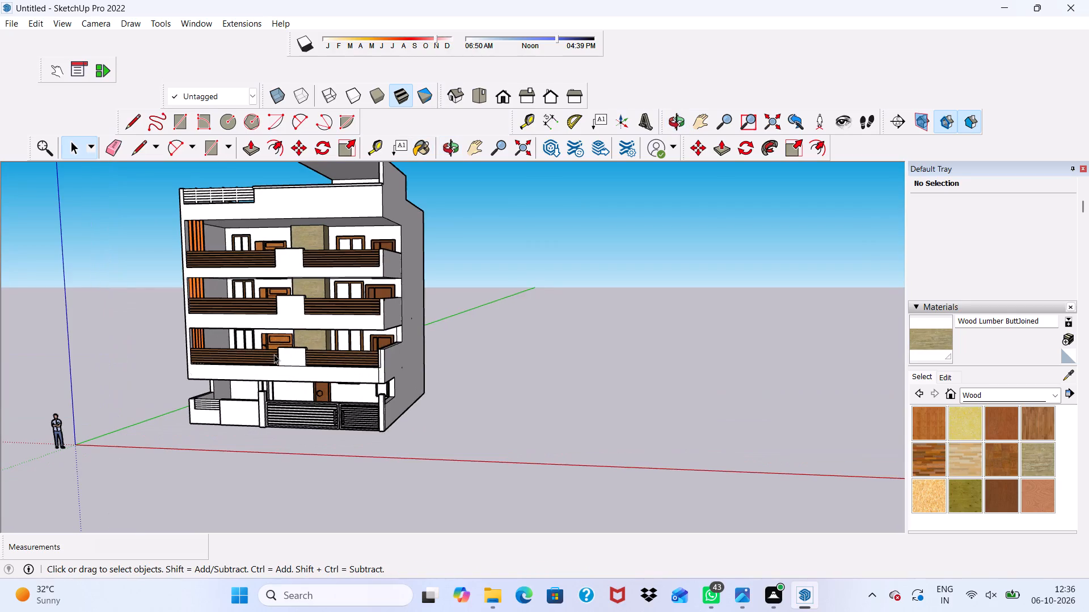
scroll(317, 306, up, 4)
scroll(185, 301, up, 3)
scroll(197, 278, down, 7)
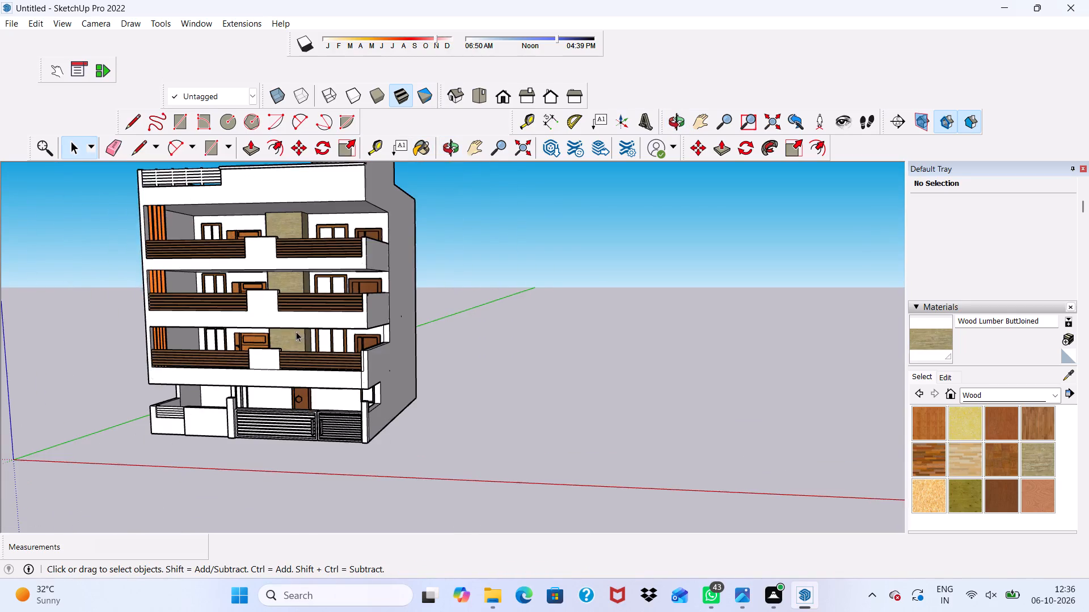
scroll(229, 175, up, 5)
scroll(204, 265, up, 2)
scroll(197, 345, down, 6)
middle_drag(211, 269, 215, 248)
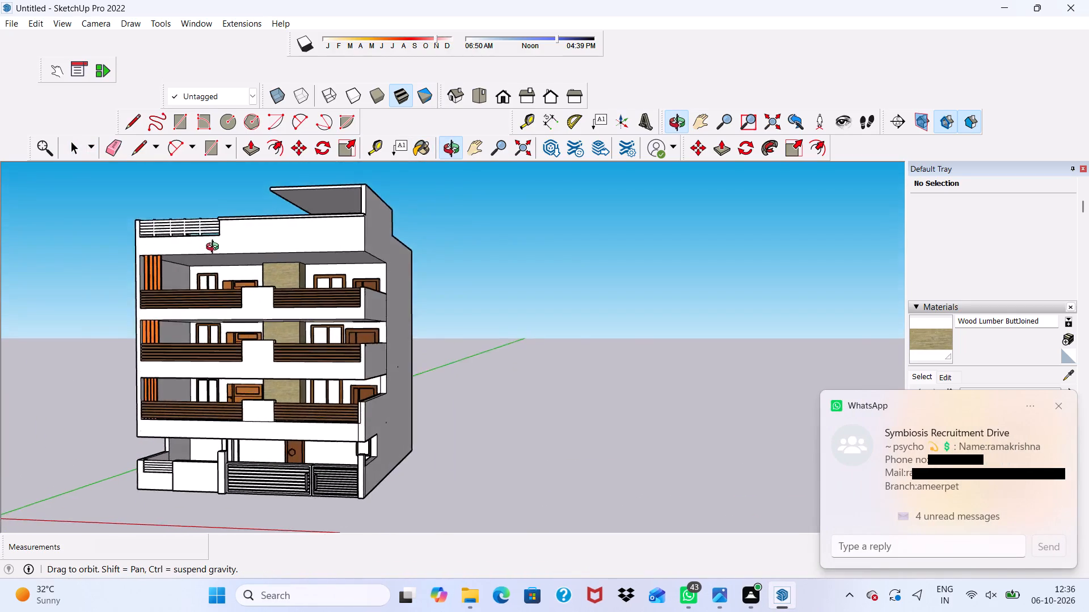
middle_drag(215, 248, 164, 265)
scroll(164, 266, up, 1)
scroll(239, 322, down, 3)
scroll(255, 442, up, 4)
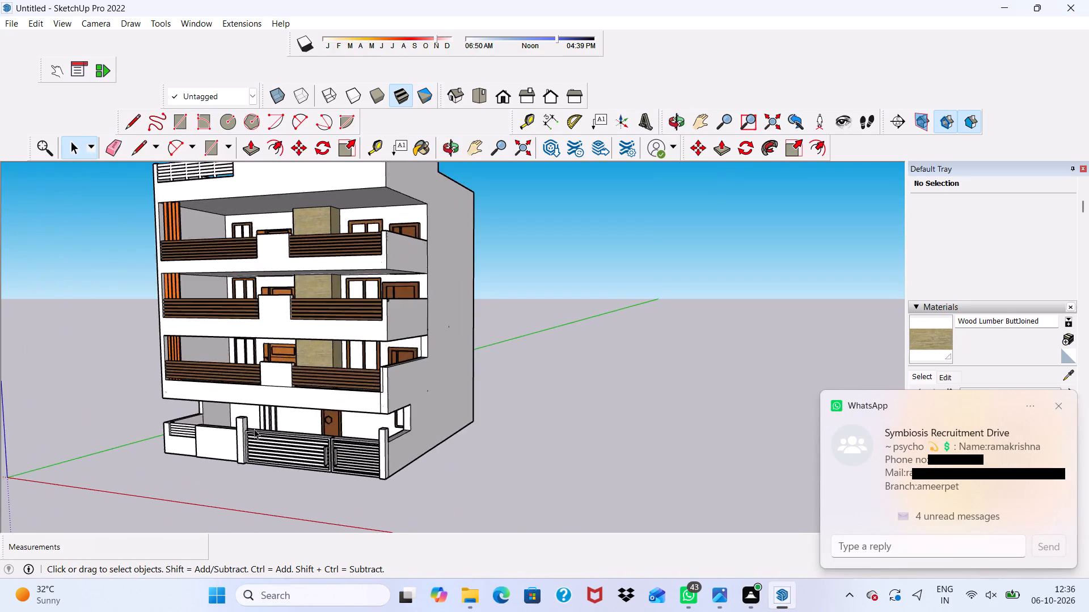
Erase the seam line at the base of the raised parapet block on the lowest balcony.
middle_drag(255, 426, 352, 442)
scroll(310, 403, up, 7)
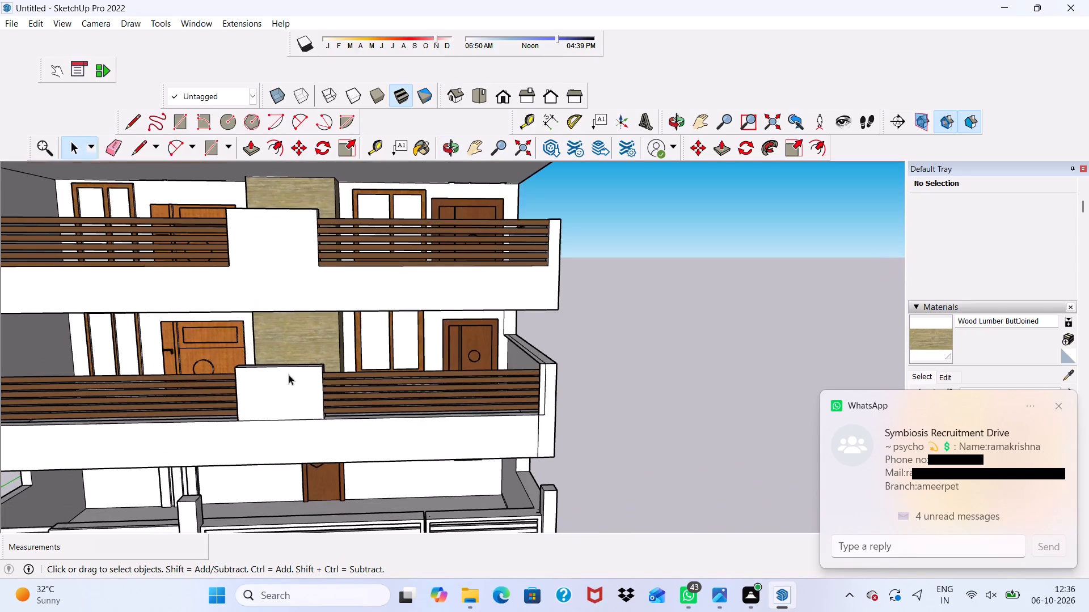
click(114, 145)
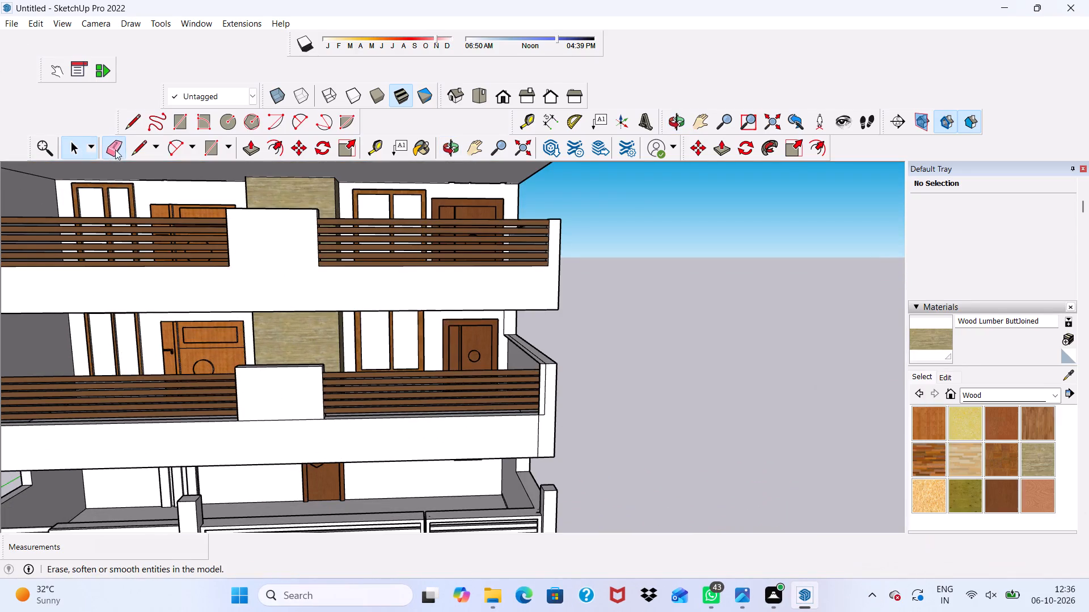
drag(281, 413, 285, 423)
scroll(232, 412, down, 4)
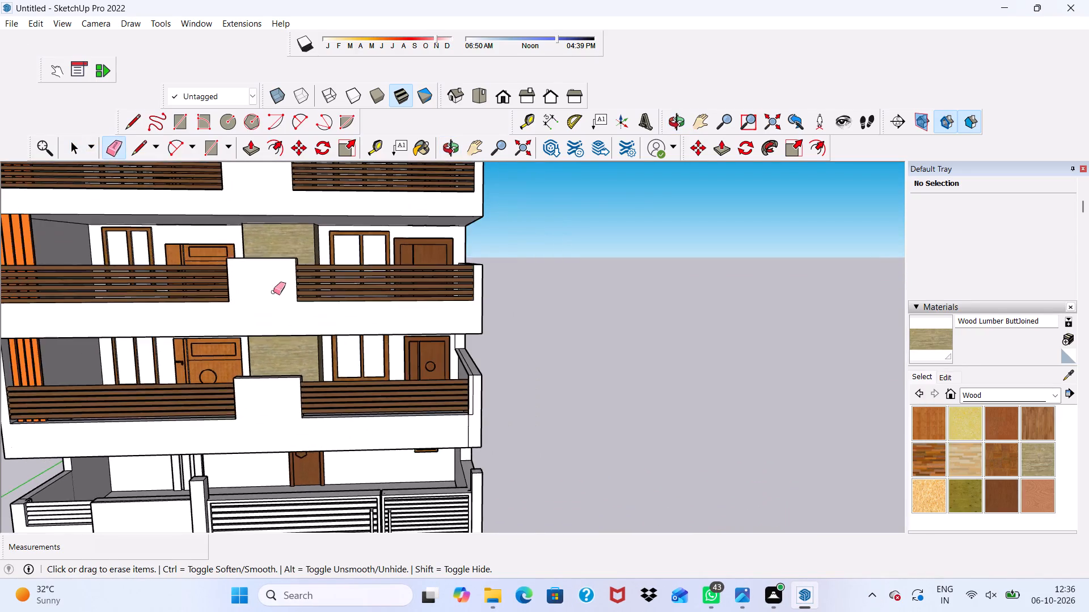
scroll(273, 292, down, 6)
key(space)
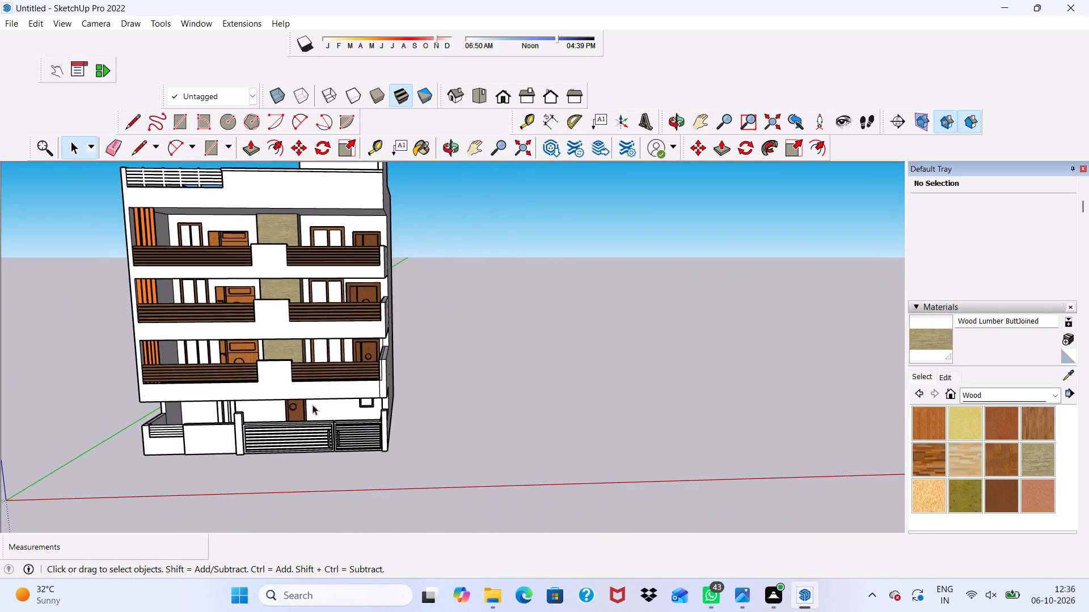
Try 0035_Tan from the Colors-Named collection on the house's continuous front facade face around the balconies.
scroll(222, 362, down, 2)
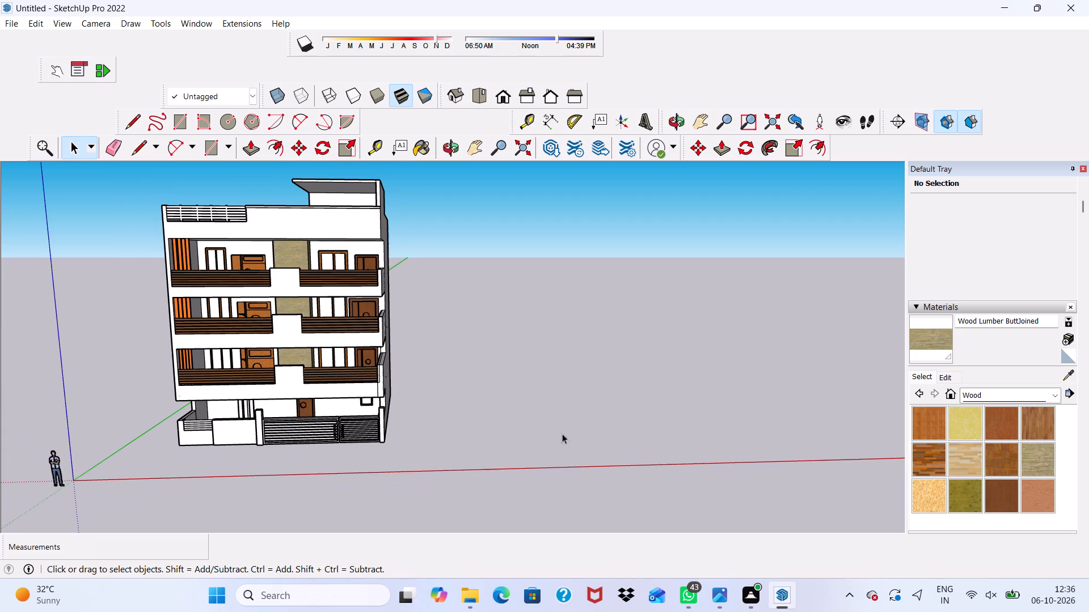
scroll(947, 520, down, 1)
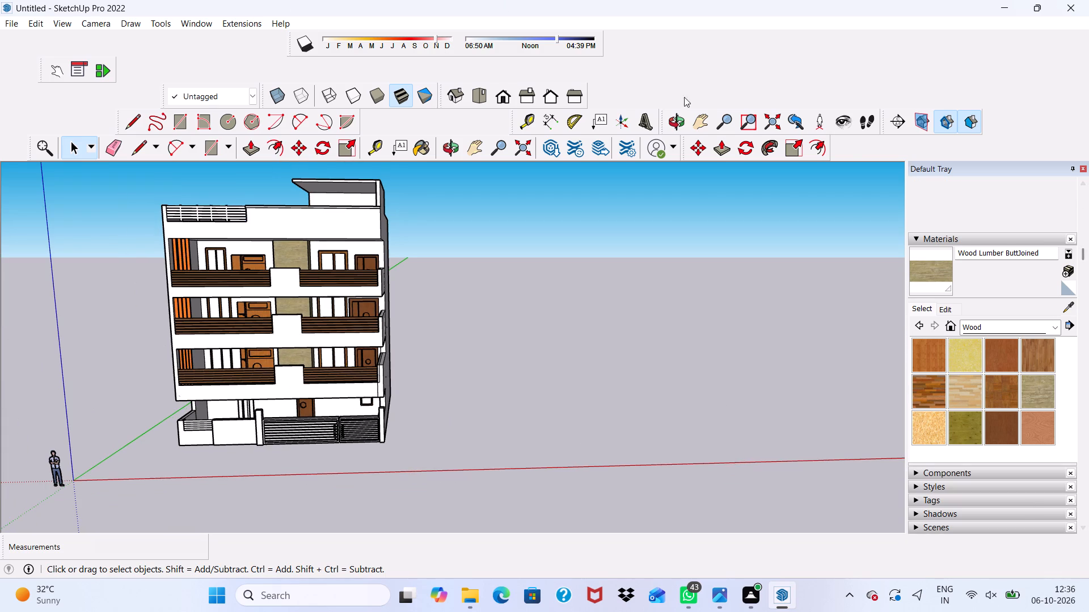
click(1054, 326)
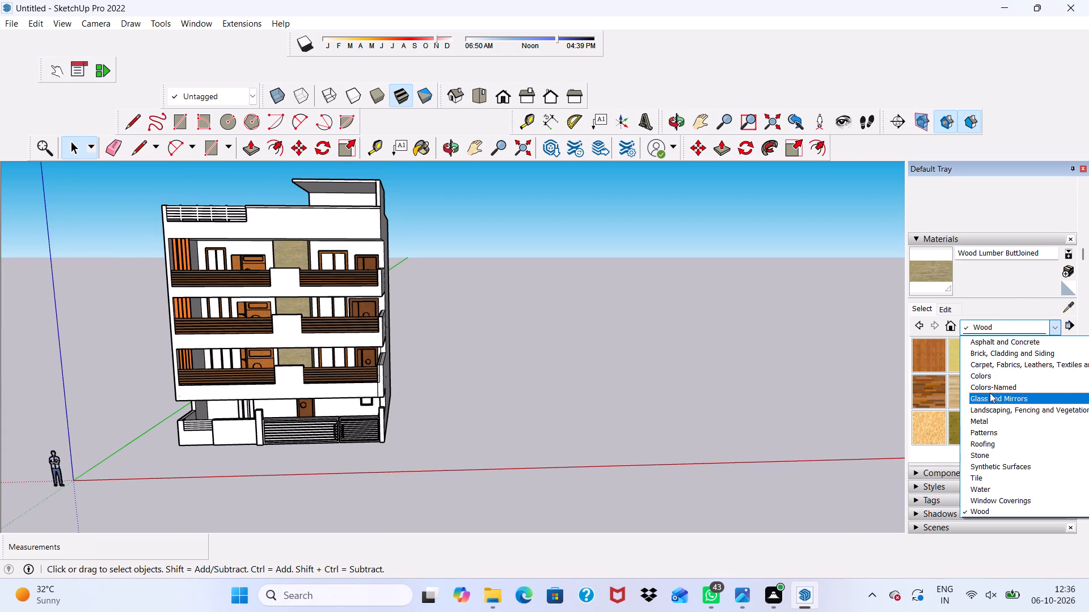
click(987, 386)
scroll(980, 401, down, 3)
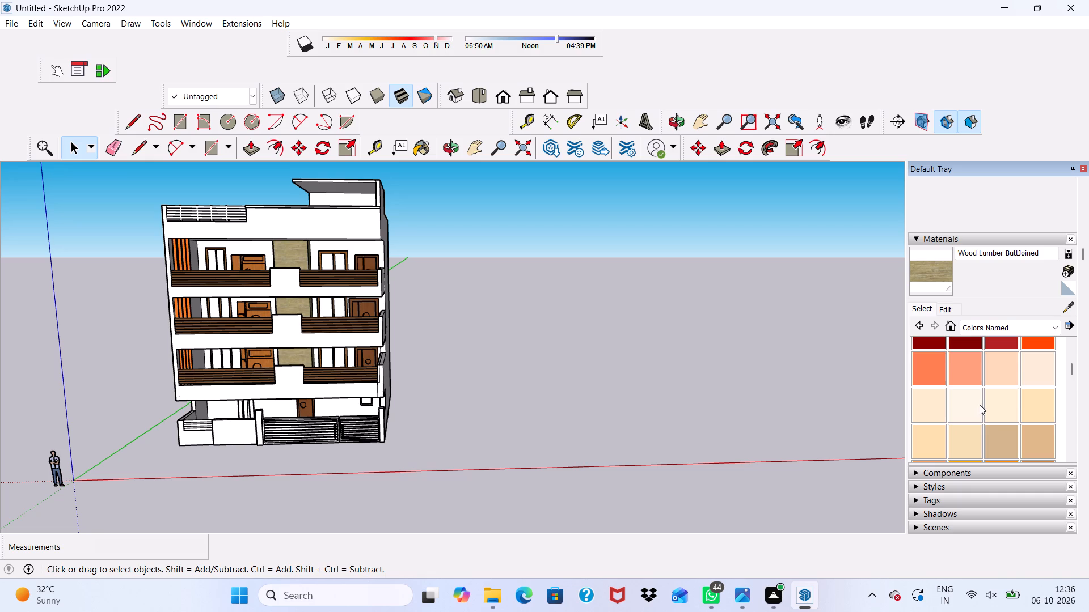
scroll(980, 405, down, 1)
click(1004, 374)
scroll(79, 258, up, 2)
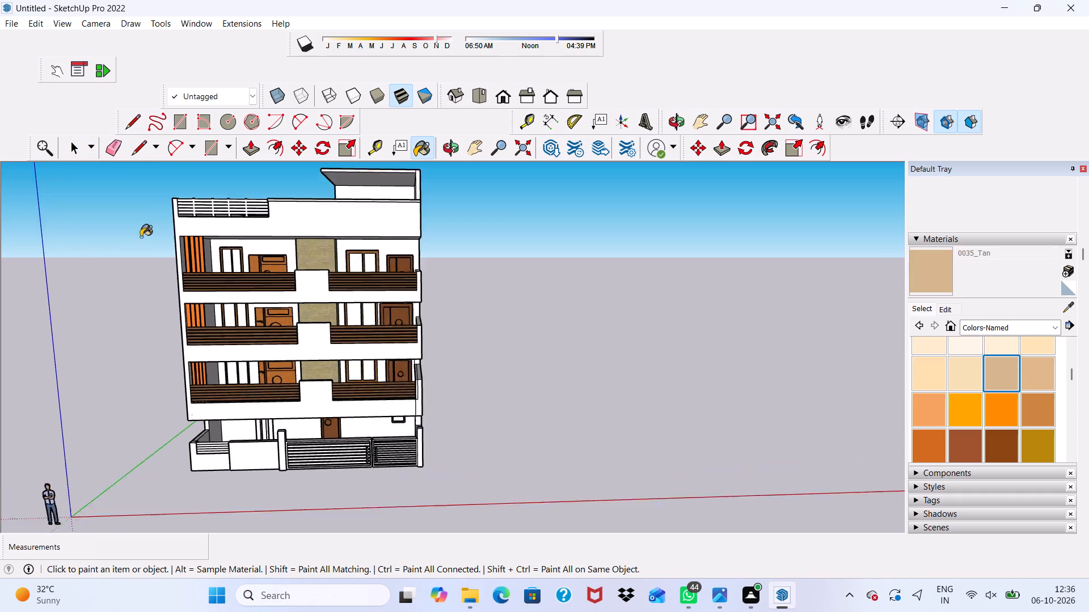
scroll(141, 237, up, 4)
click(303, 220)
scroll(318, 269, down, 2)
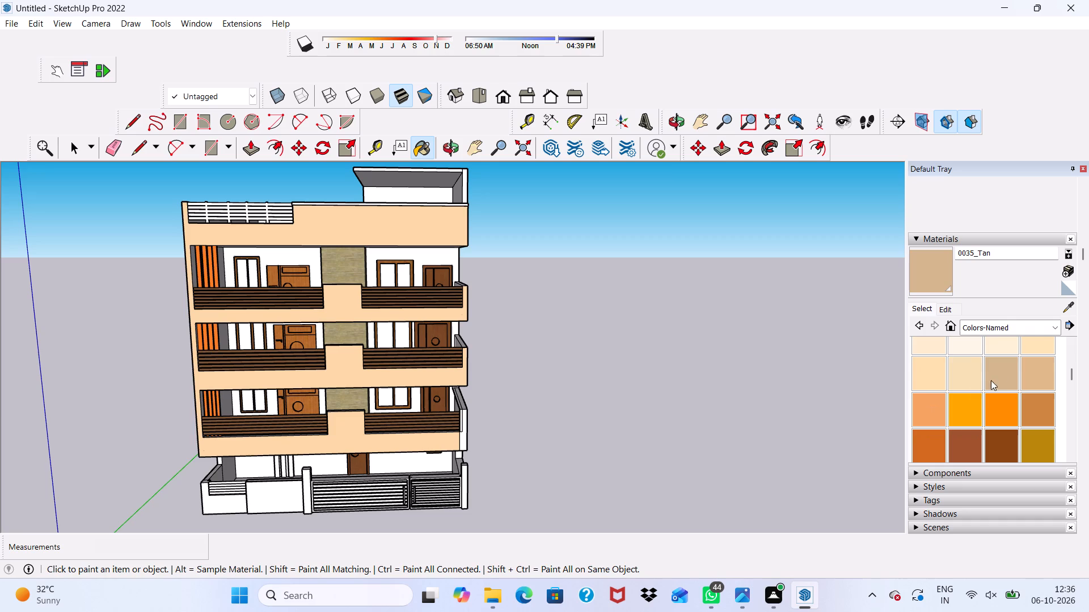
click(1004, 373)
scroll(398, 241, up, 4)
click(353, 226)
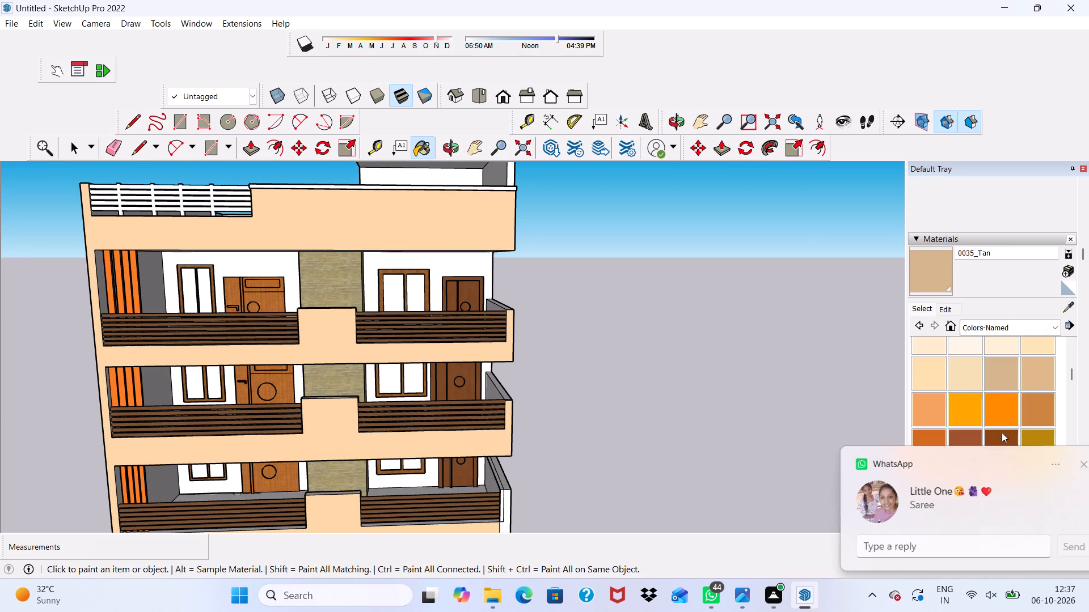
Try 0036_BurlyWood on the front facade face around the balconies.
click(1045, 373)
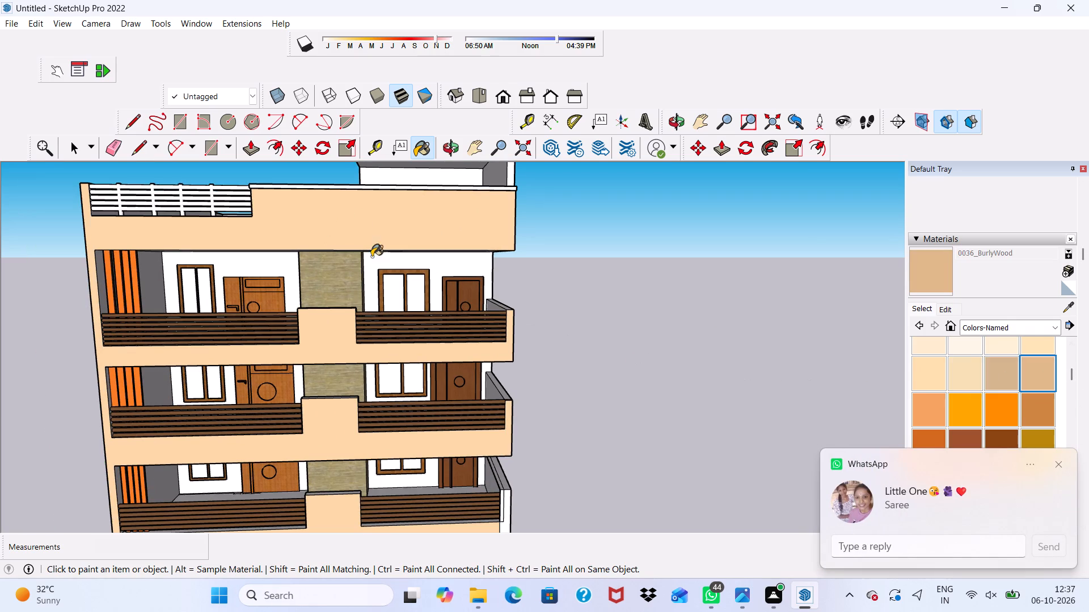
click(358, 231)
Examine the BurlyWood front facade from both sides, from a distance and close to the balconies.
scroll(332, 290, down, 4)
scroll(387, 300, down, 2)
middle_drag(382, 324, 324, 264)
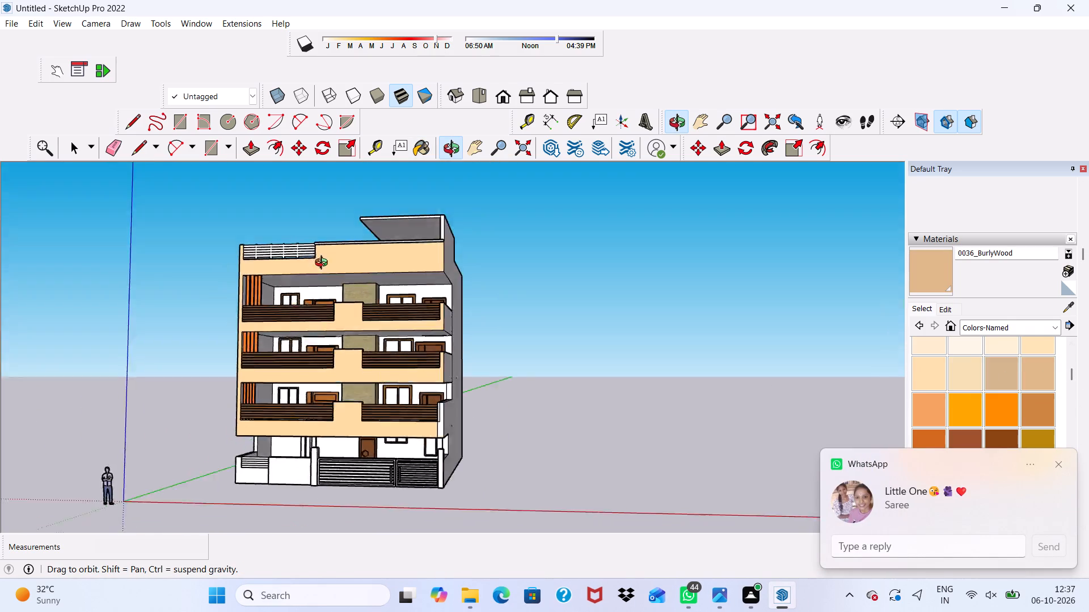
middle_drag(324, 264, 534, 304)
scroll(472, 342, up, 4)
middle_drag(327, 352, 412, 288)
middle_drag(429, 282, 447, 288)
middle_drag(445, 289, 448, 283)
middle_drag(404, 292, 397, 292)
middle_drag(390, 292, 294, 334)
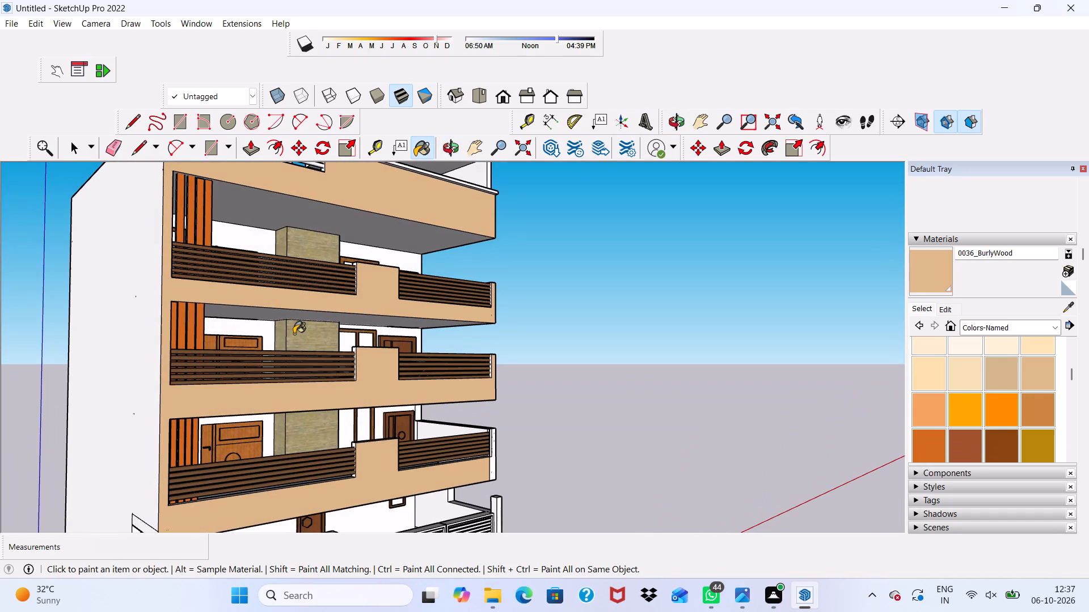
scroll(505, 342, up, 1)
scroll(464, 307, down, 8)
middle_drag(432, 346, 320, 339)
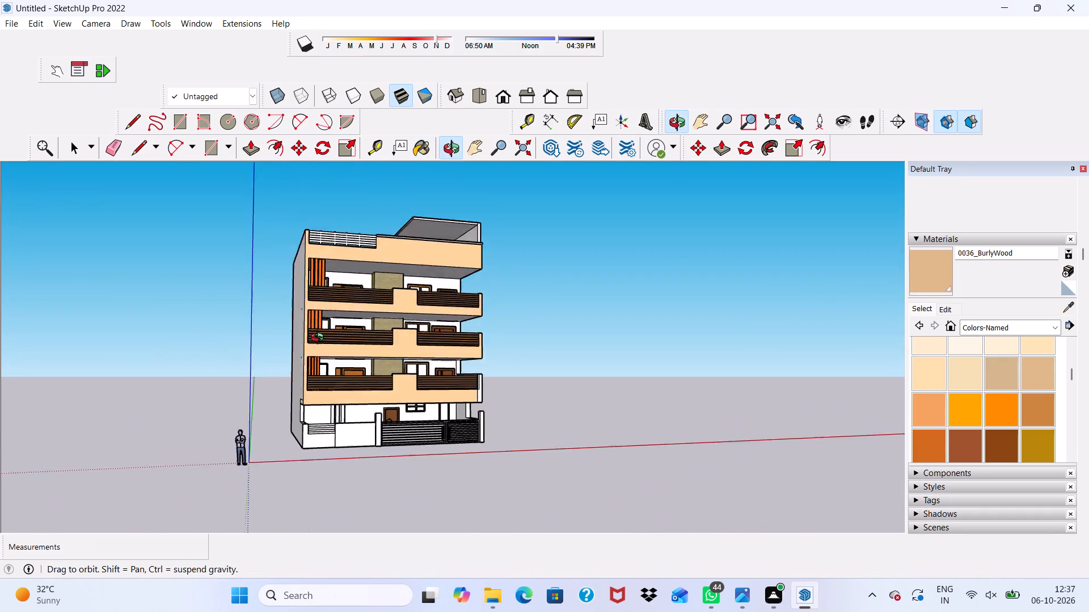
middle_drag(320, 339, 229, 338)
scroll(580, 377, up, 18)
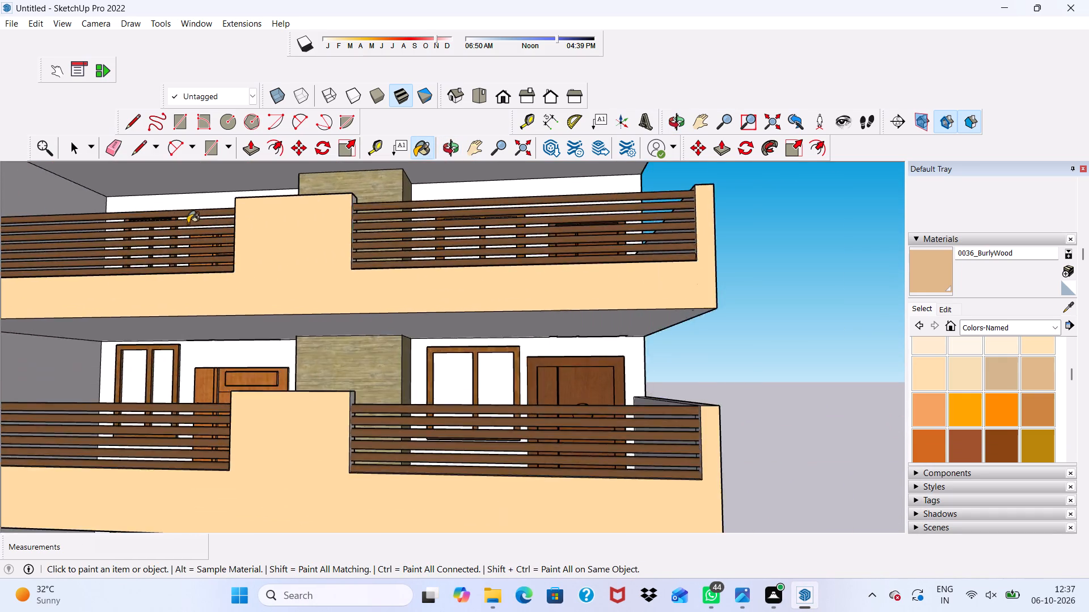
scroll(188, 223, up, 3)
scroll(198, 222, down, 3)
scroll(379, 257, down, 4)
scroll(888, 355, down, 1)
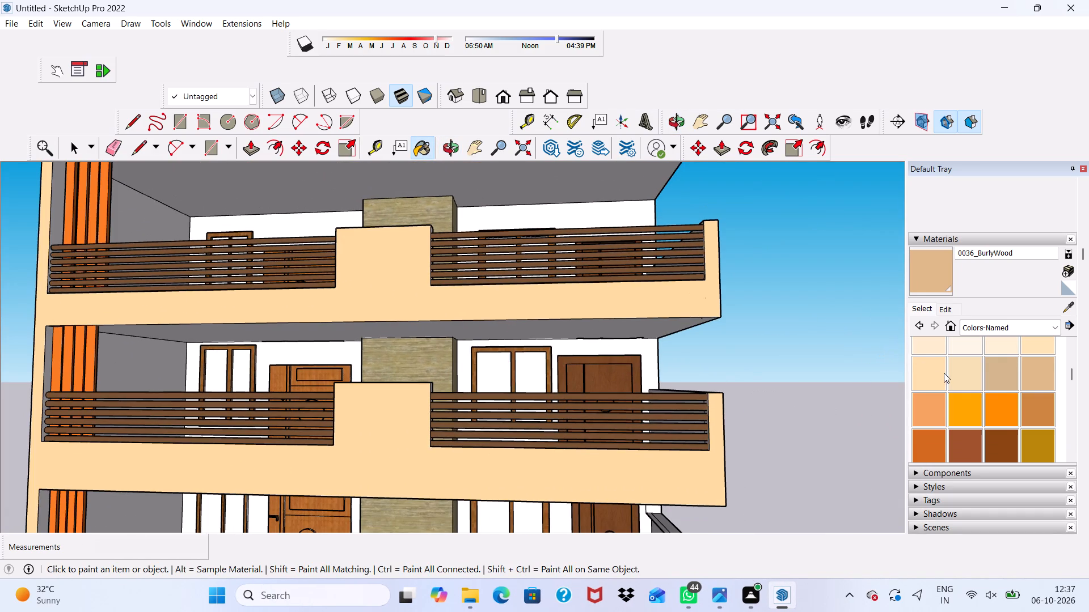
Paint the front facade face around the balconies with 0057_DarkKhaki from the Colors-Named collection.
scroll(944, 373, down, 3)
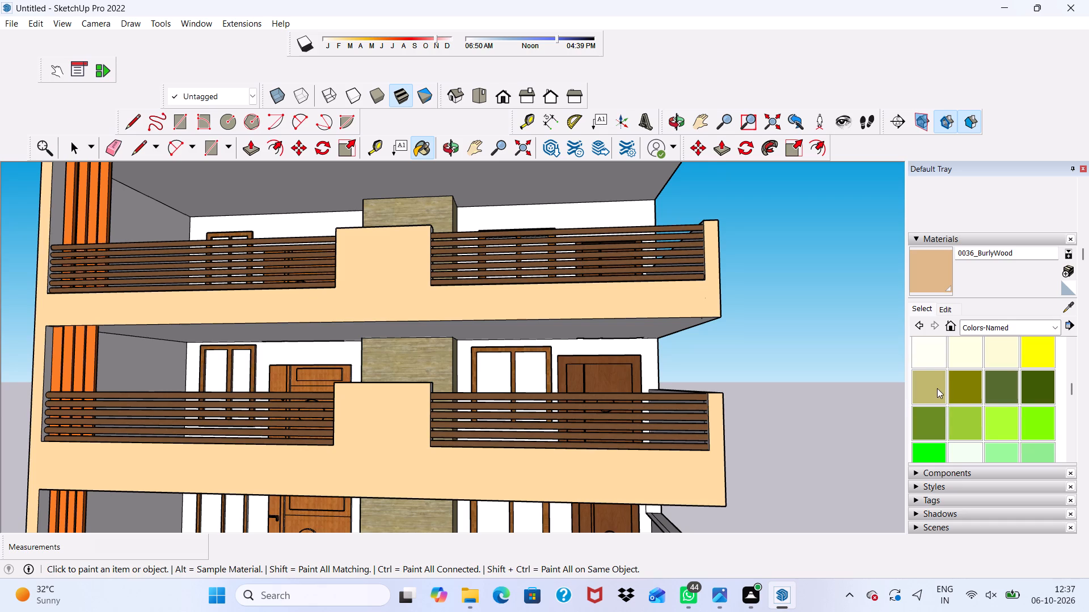
click(937, 388)
click(467, 299)
Paint the left side and top of the uppermost balcony's central parapet block with 0057_DarkKhaki.
scroll(451, 280, down, 6)
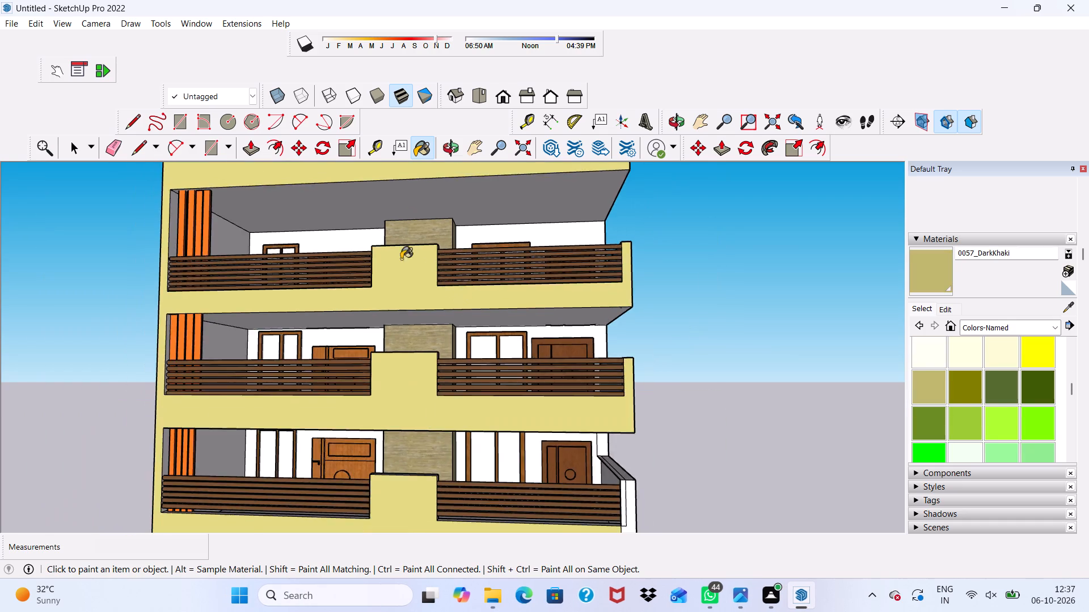
scroll(401, 259, down, 3)
scroll(399, 274, up, 4)
scroll(339, 281, up, 3)
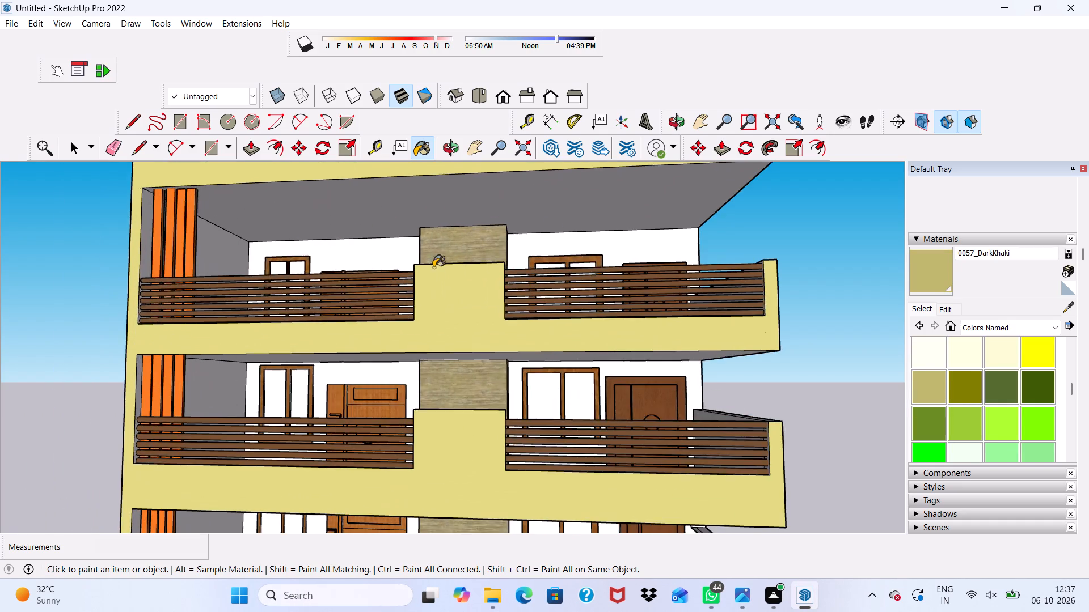
scroll(514, 254, down, 4)
middle_drag(411, 288, 551, 368)
scroll(560, 350, down, 1)
scroll(488, 289, up, 3)
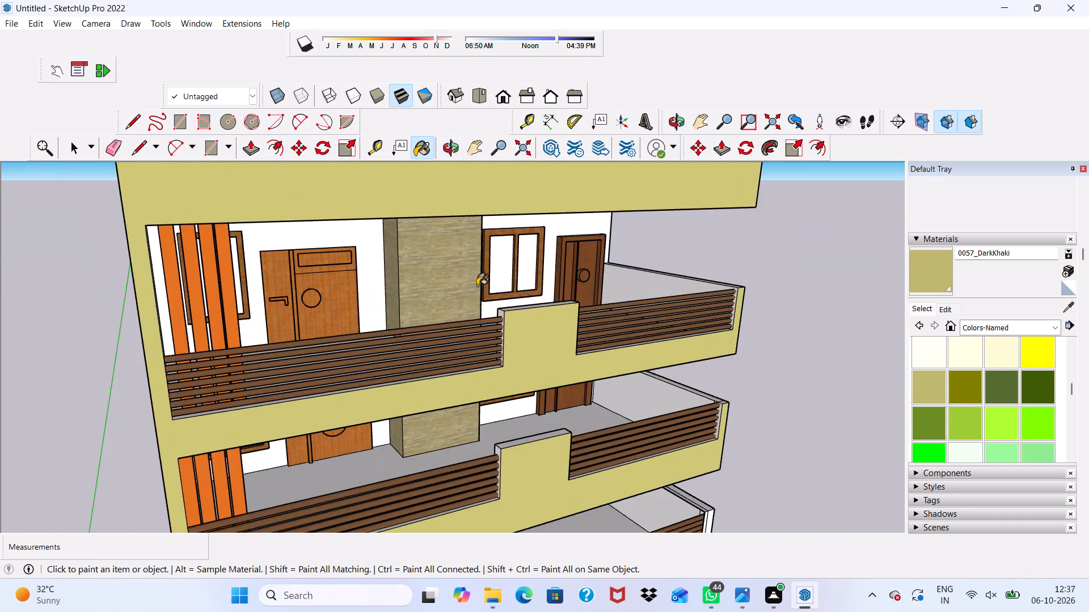
scroll(477, 286, up, 9)
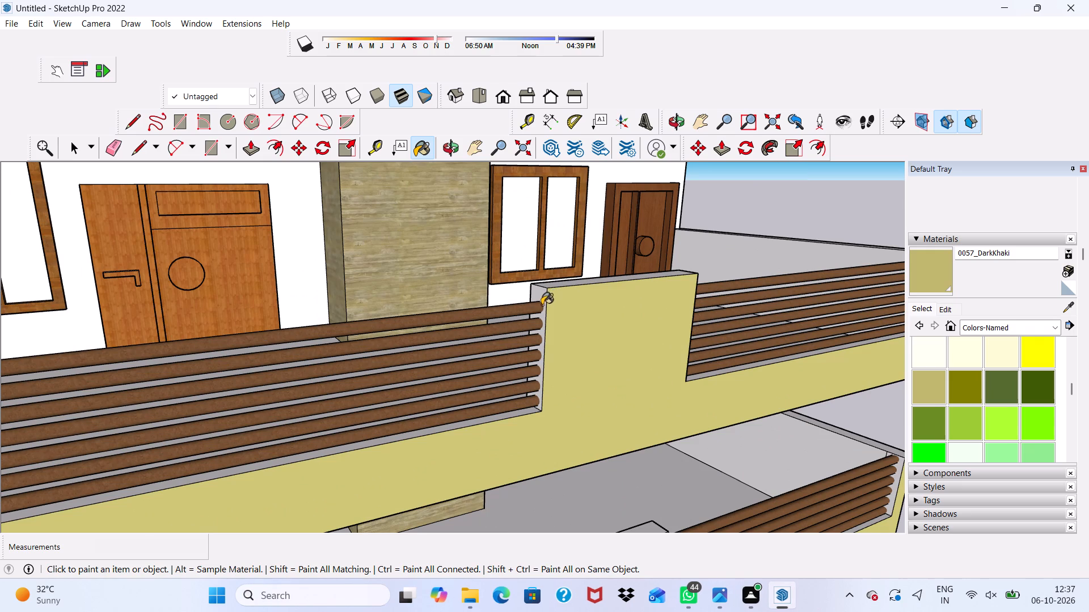
click(541, 301)
click(553, 287)
scroll(552, 289, down, 4)
scroll(572, 278, up, 5)
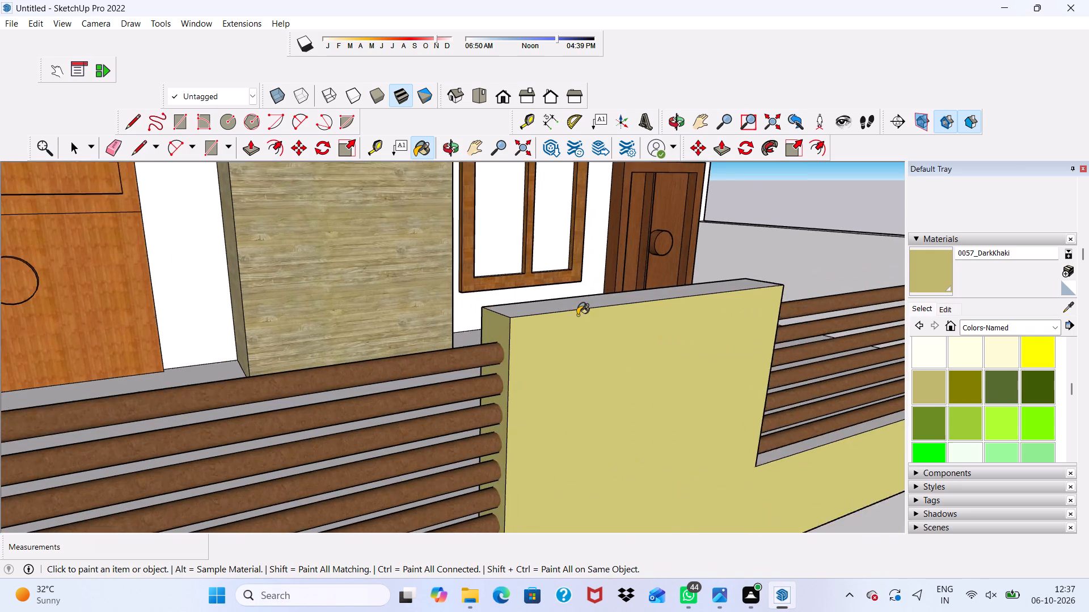
scroll(577, 315, up, 3)
click(576, 301)
Paint the right side face of the uppermost balcony's central parapet block with 0057_DarkKhaki.
scroll(577, 312, down, 4)
middle_drag(609, 353, 280, 298)
scroll(251, 288, up, 2)
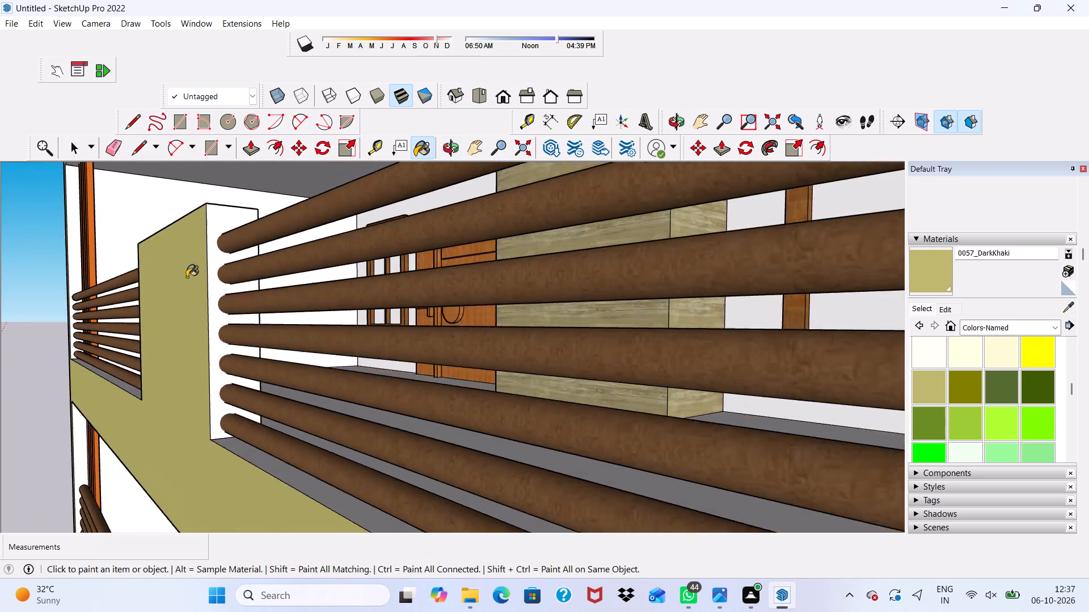
scroll(187, 277, up, 1)
click(228, 296)
Paint the ledge beneath the right-hand railing of the uppermost balcony with 0057_DarkKhaki.
scroll(204, 359, down, 5)
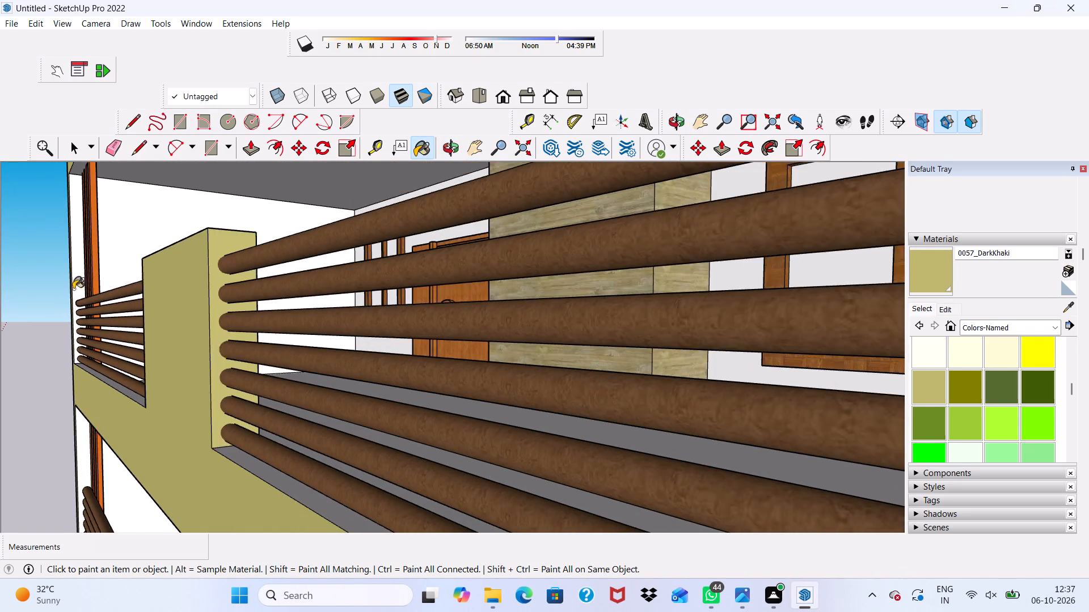
scroll(73, 289, down, 2)
middle_drag(164, 334, 214, 352)
scroll(407, 389, up, 1)
scroll(205, 454, up, 5)
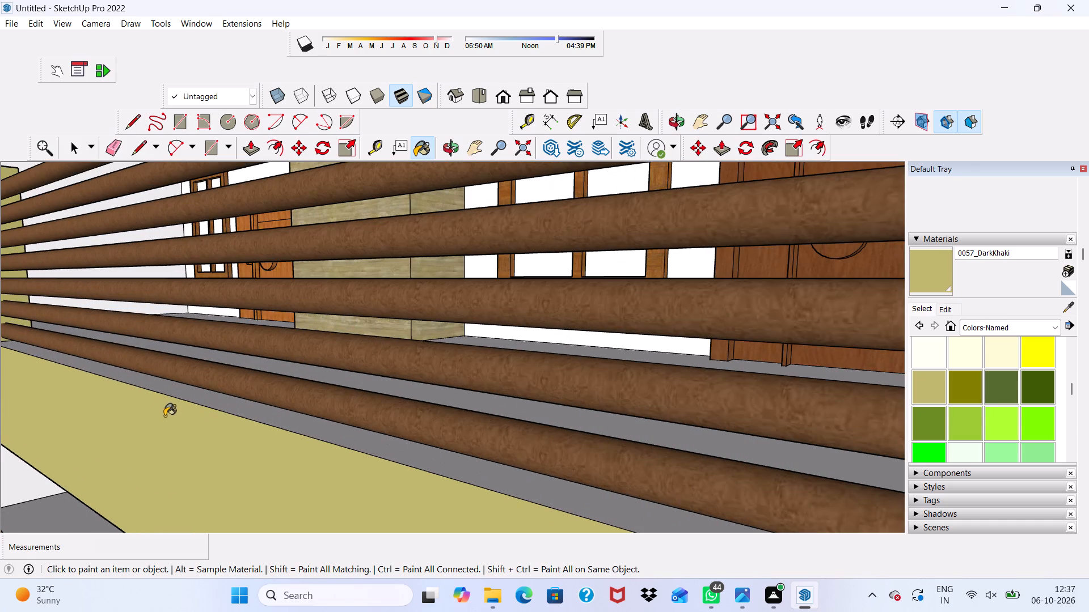
click(178, 391)
Paint the ledge beneath the left-hand railing of the uppermost balcony with 0057_DarkKhaki.
scroll(174, 393, down, 9)
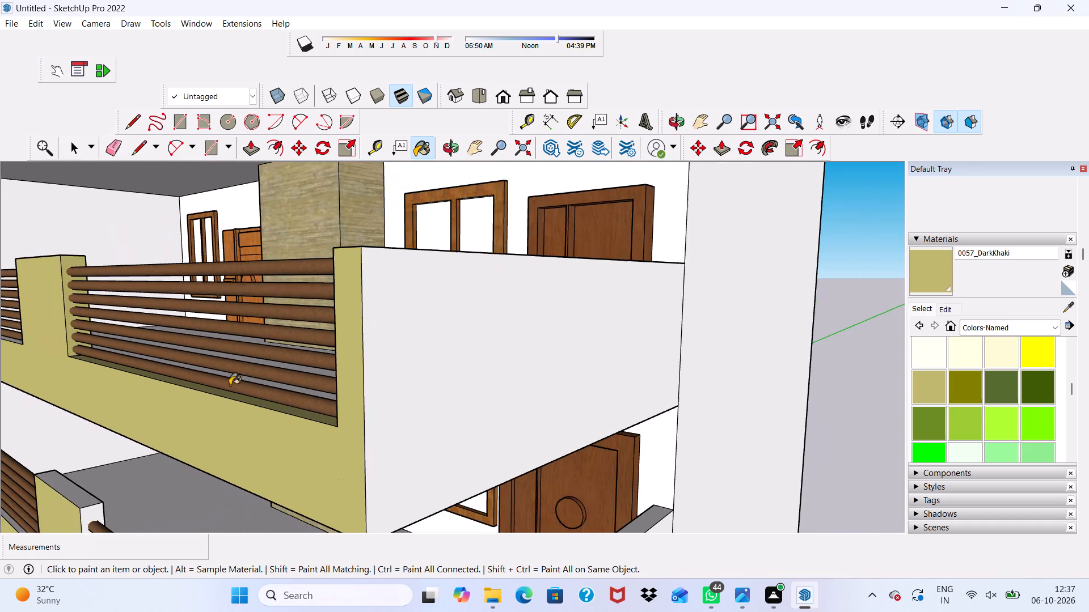
scroll(240, 399, up, 1)
scroll(215, 410, down, 2)
middle_drag(0, 431, 284, 435)
scroll(167, 390, down, 3)
scroll(167, 391, up, 1)
scroll(174, 398, down, 6)
scroll(230, 357, up, 1)
scroll(235, 382, down, 1)
scroll(150, 286, down, 7)
middle_drag(150, 348, 328, 328)
scroll(264, 327, down, 7)
scroll(137, 333, up, 19)
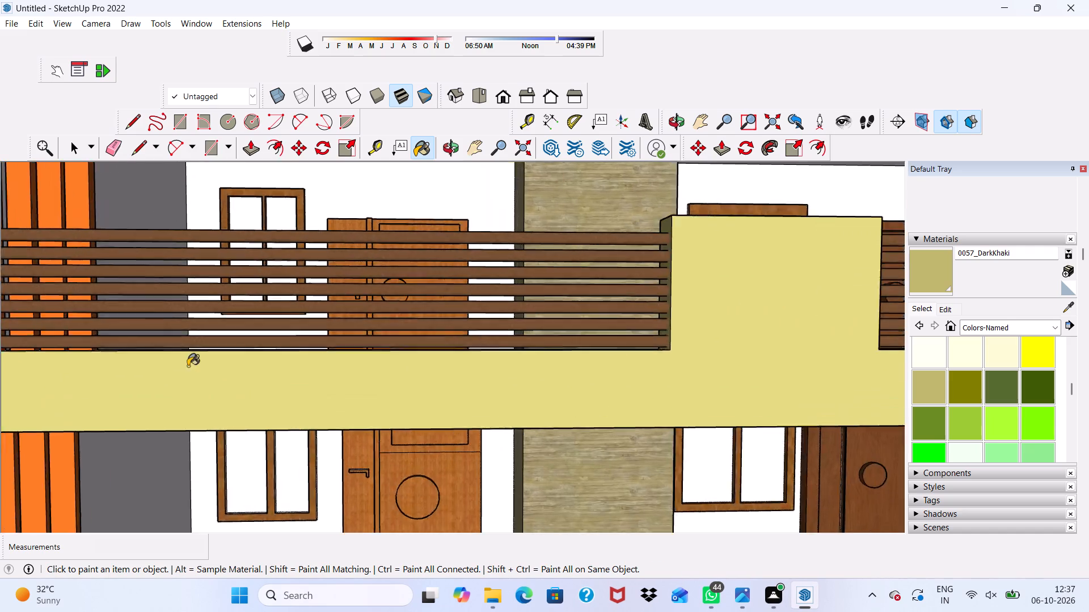
scroll(188, 366, up, 6)
scroll(186, 346, down, 1)
middle_drag(187, 347, 188, 405)
scroll(188, 401, up, 7)
click(192, 387)
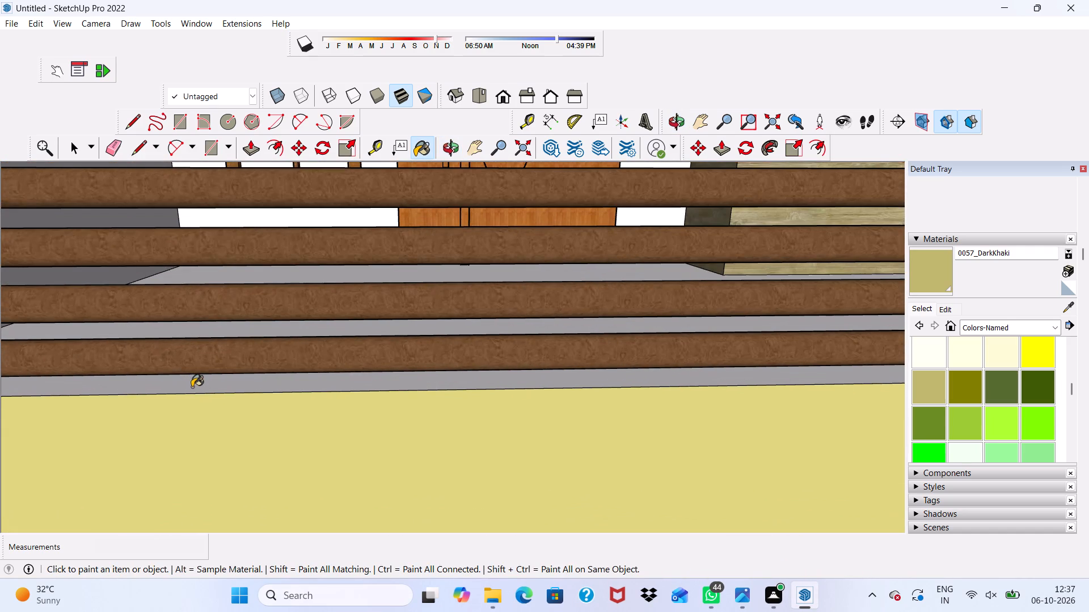
scroll(169, 397, down, 5)
scroll(14, 367, up, 1)
scroll(13, 368, down, 8)
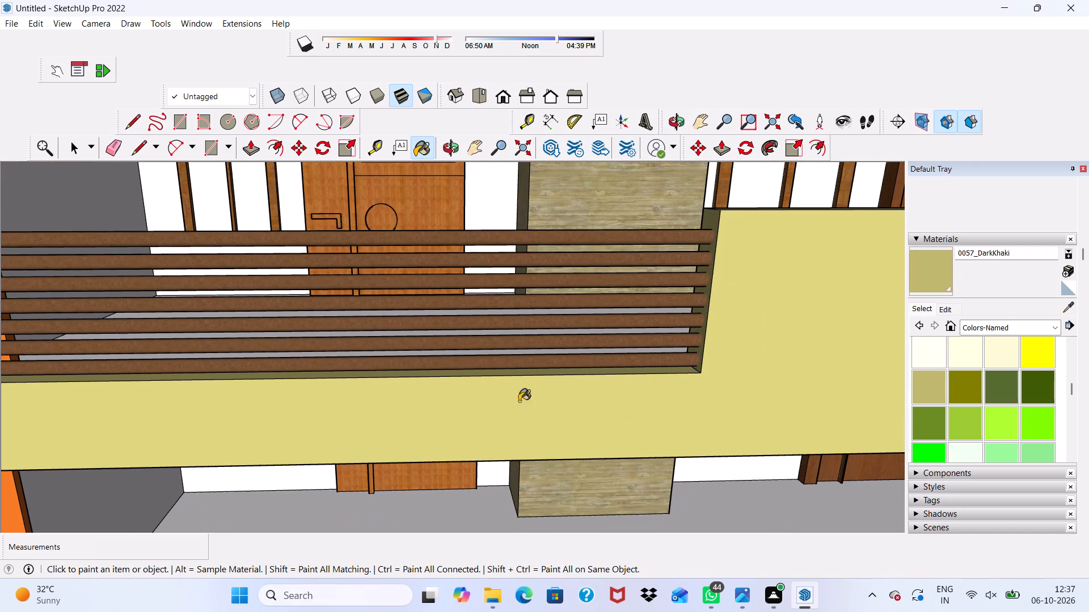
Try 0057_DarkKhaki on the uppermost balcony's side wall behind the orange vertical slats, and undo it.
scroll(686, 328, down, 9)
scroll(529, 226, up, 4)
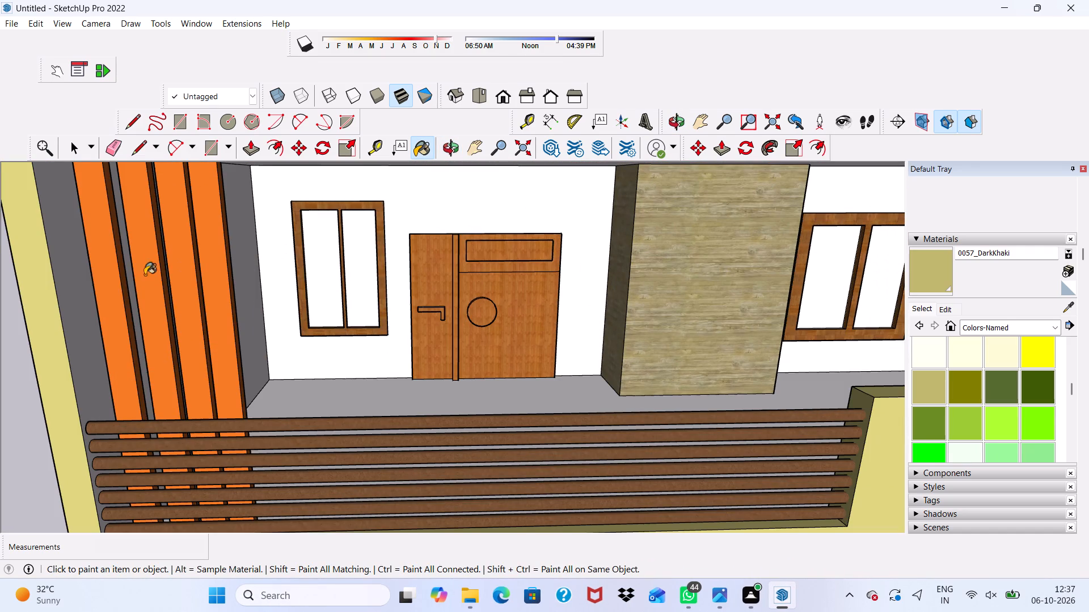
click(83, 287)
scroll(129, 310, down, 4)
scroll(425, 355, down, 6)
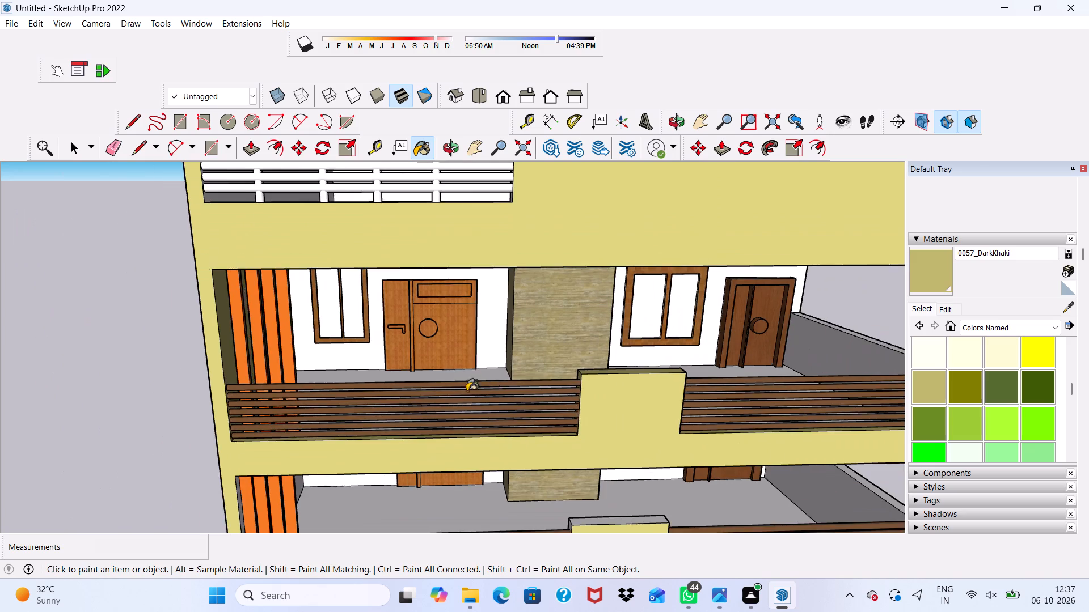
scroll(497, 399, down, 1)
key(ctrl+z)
Paint the ledge beneath the white roof terrace railing with 0057_DarkKhaki.
scroll(466, 452, down, 4)
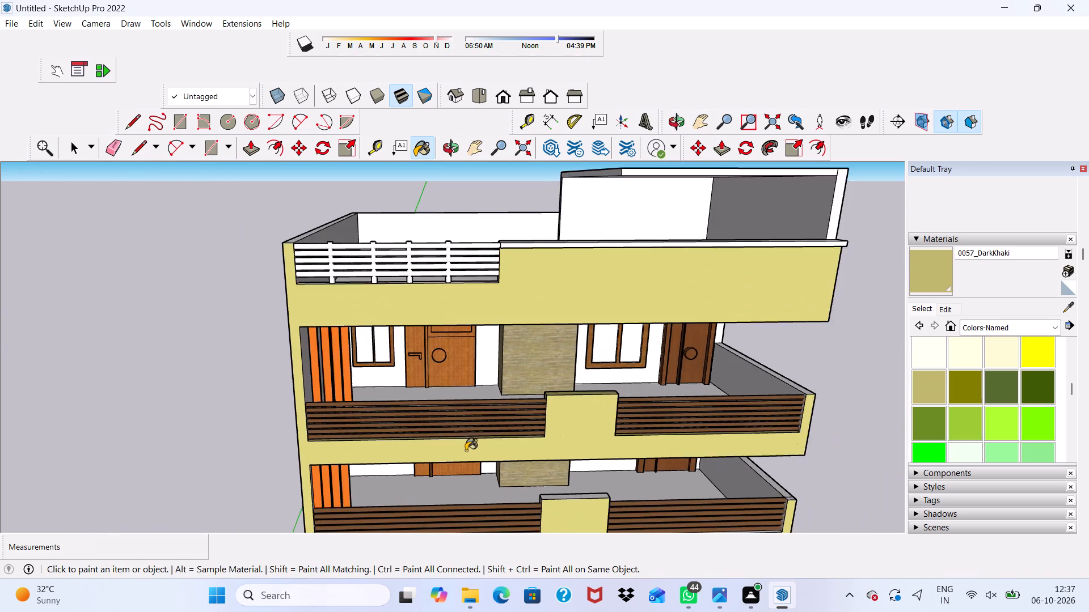
scroll(461, 429, down, 1)
middle_drag(461, 429, 503, 431)
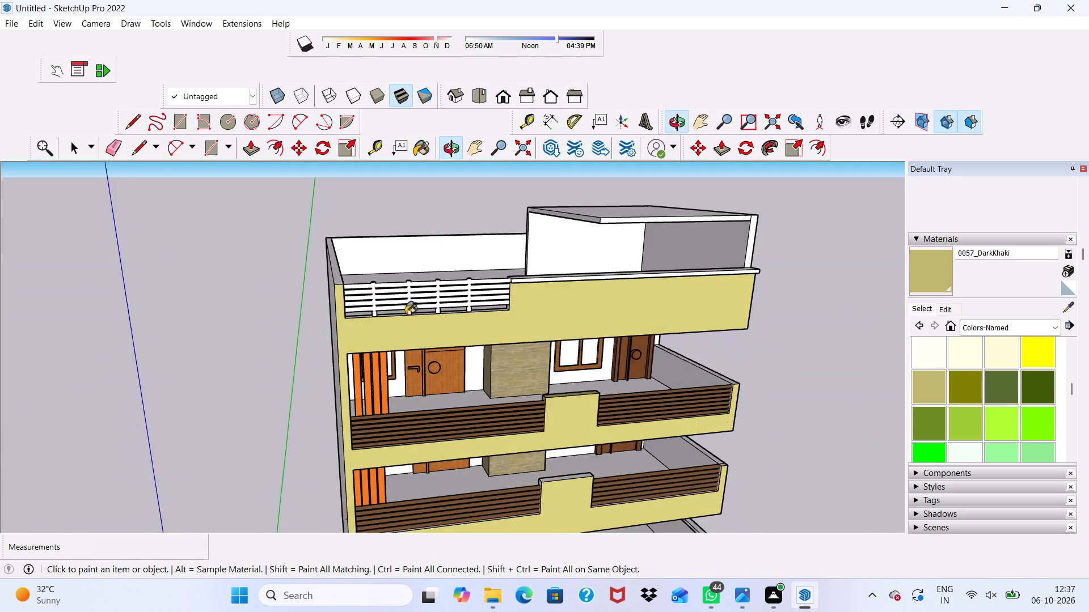
scroll(406, 308, up, 16)
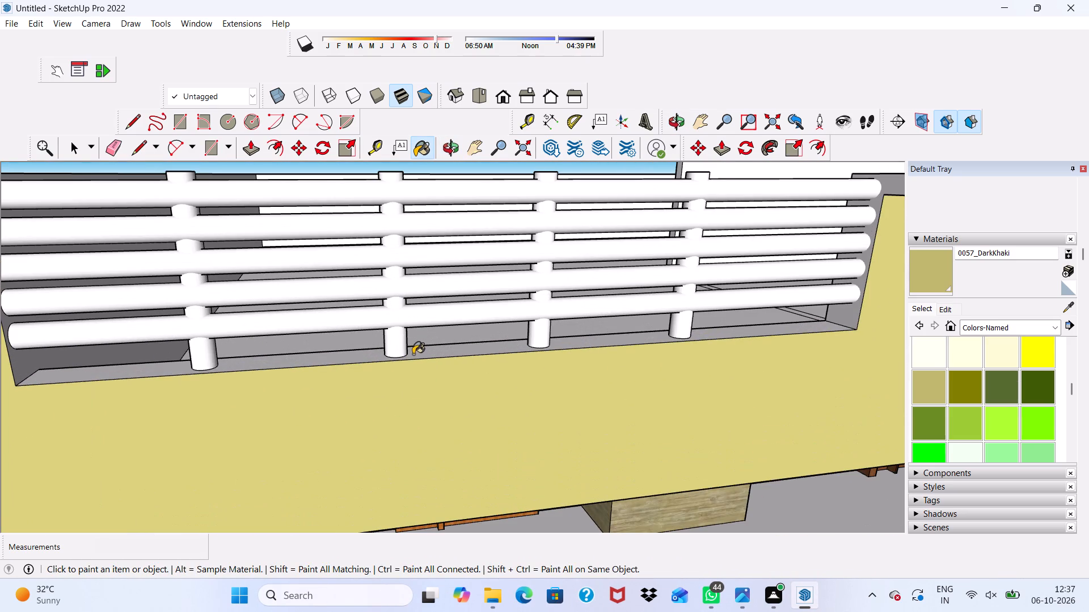
click(413, 354)
scroll(323, 368, down, 5)
scroll(175, 373, up, 1)
scroll(174, 379, down, 3)
scroll(664, 278, up, 2)
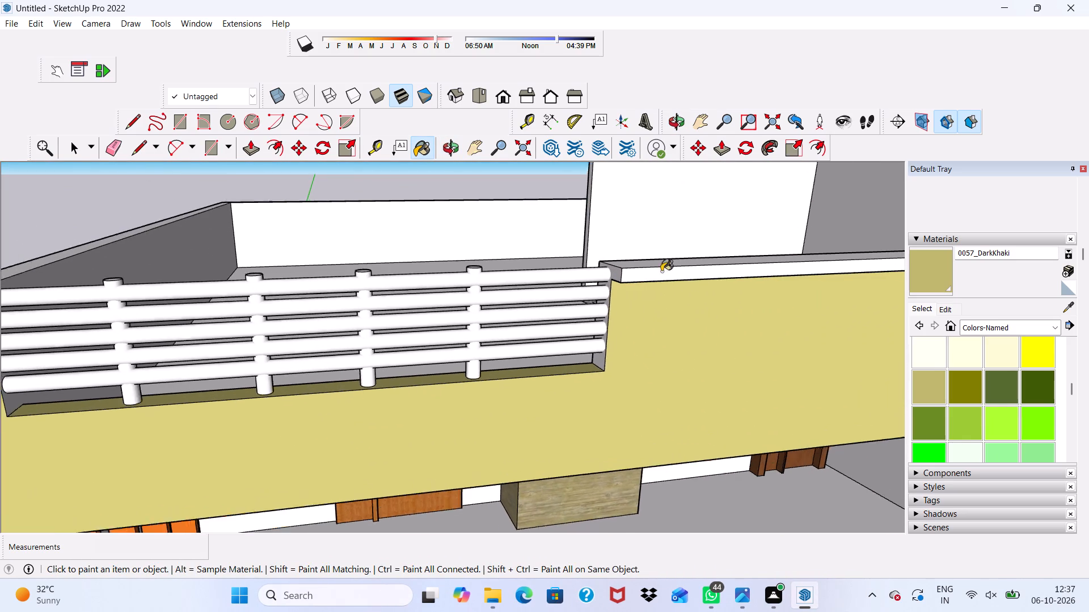
Paint the top and right side of the central parapet block on the second balcony from the top with 0057_DarkKhaki.
scroll(661, 271, up, 1)
scroll(502, 304, down, 5)
middle_drag(500, 332, 656, 321)
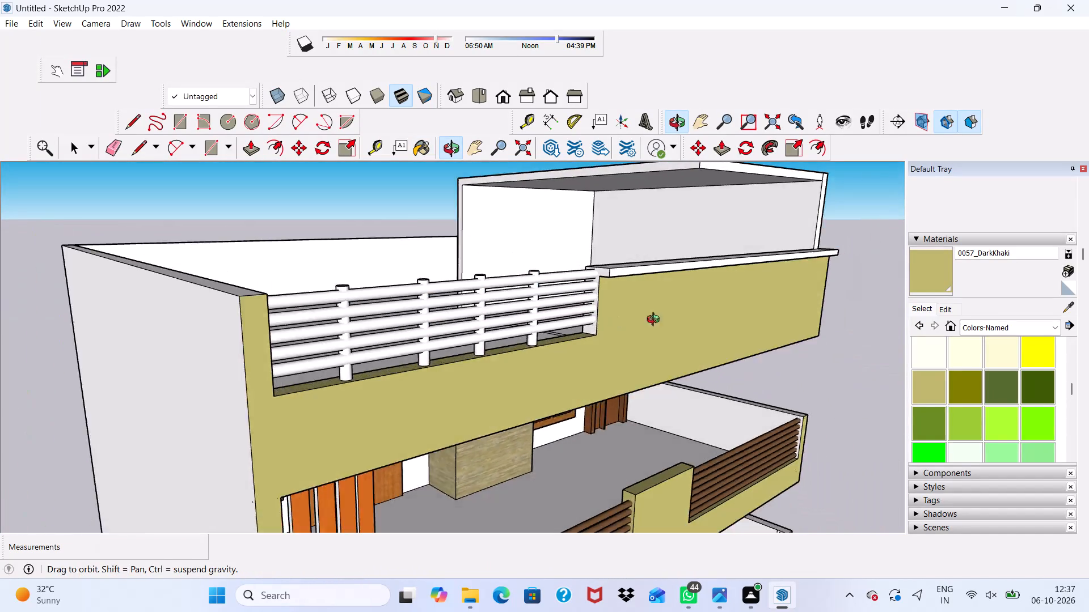
middle_drag(656, 321, 654, 320)
scroll(414, 318, down, 8)
middle_drag(573, 321, 143, 341)
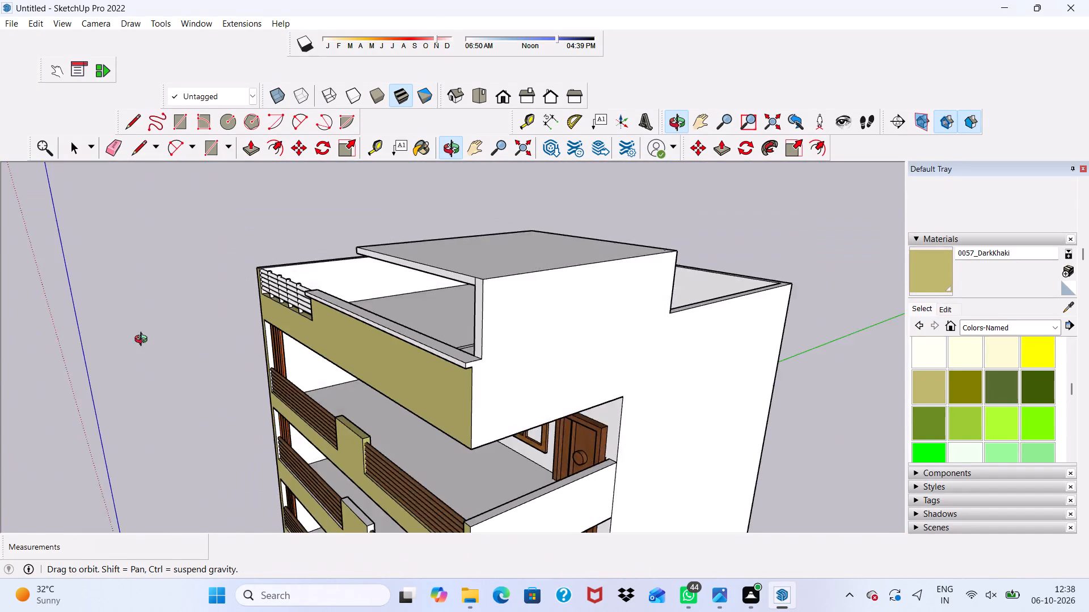
middle_drag(143, 341, 179, 336)
scroll(268, 384, up, 4)
scroll(244, 356, down, 2)
scroll(244, 356, up, 1)
scroll(246, 358, down, 6)
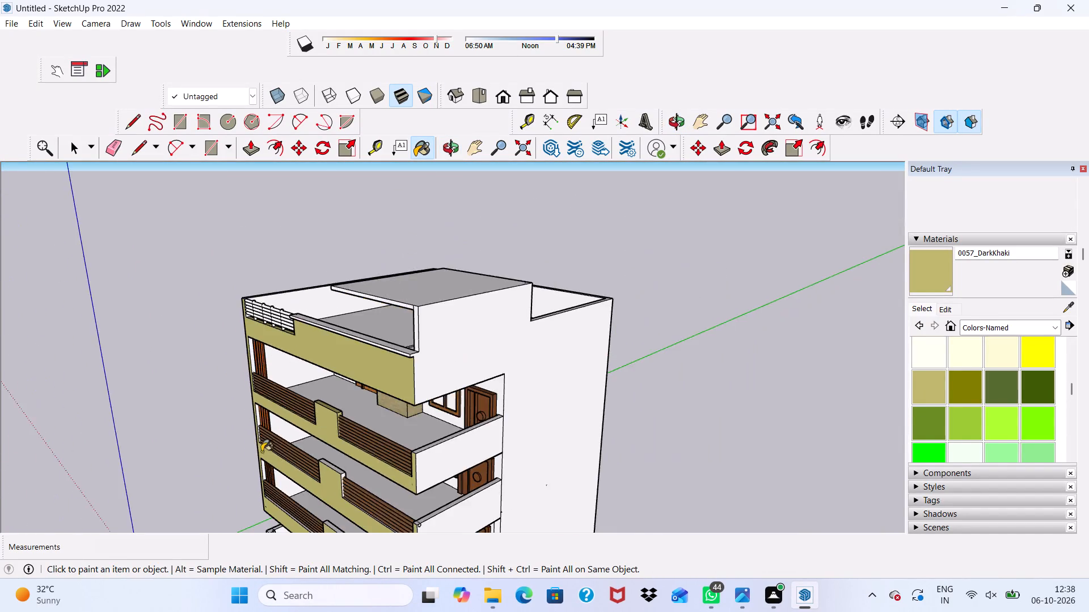
scroll(263, 462, up, 11)
scroll(460, 459, up, 2)
click(462, 450)
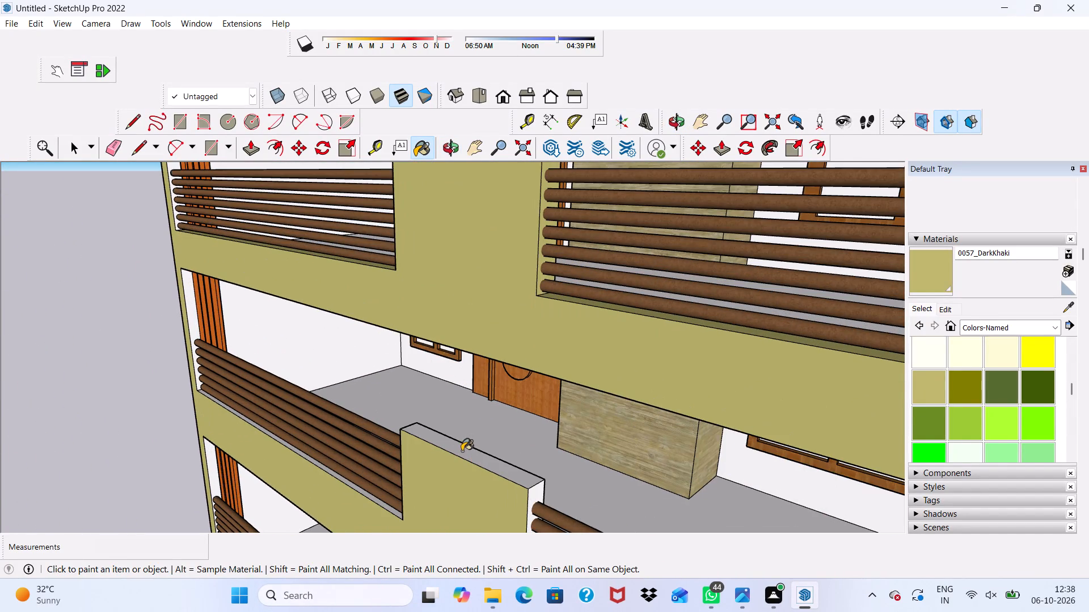
scroll(529, 522, up, 4)
click(529, 495)
Paint the ledge beneath the left-hand railing of the second balcony from the top with 0057_DarkKhaki.
scroll(319, 516, up, 6)
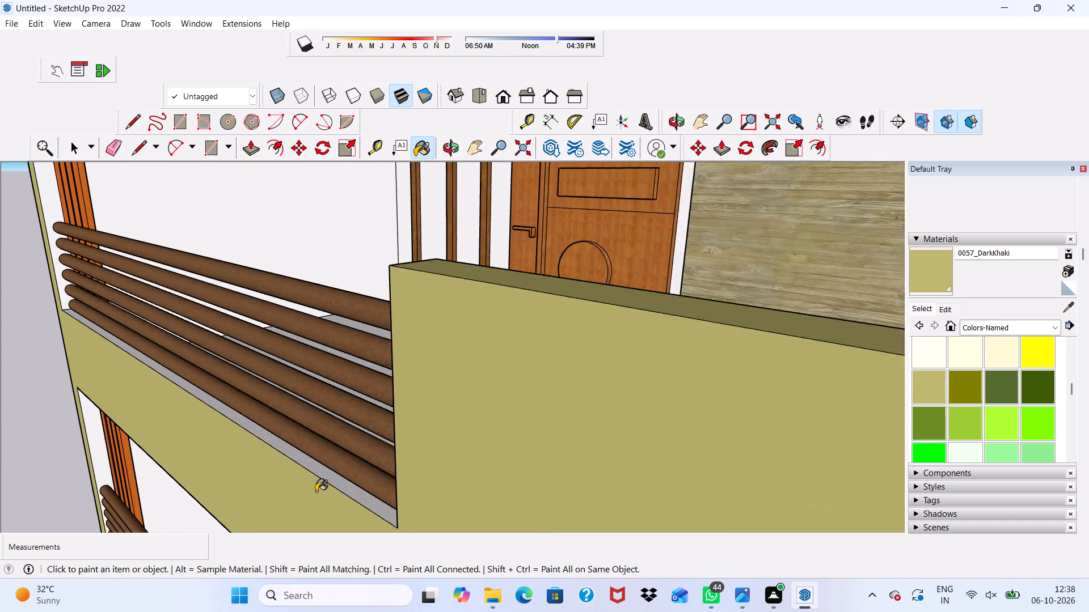
scroll(316, 491, up, 2)
click(314, 474)
scroll(314, 474, up, 3)
click(315, 465)
scroll(284, 471, down, 2)
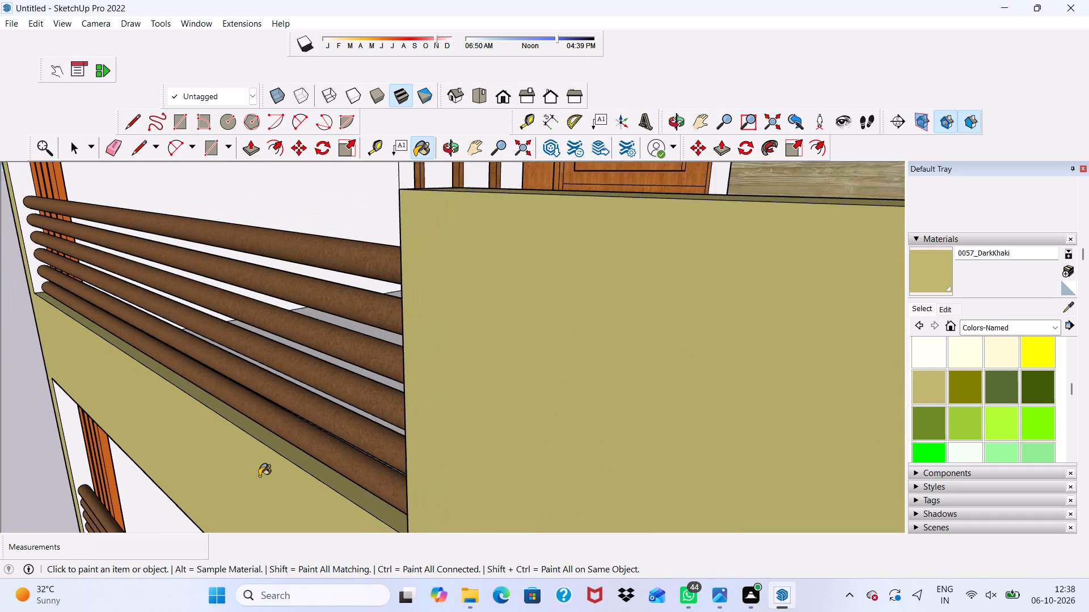
scroll(259, 476, down, 1)
Paint the left side face of the second balcony's central parapet block with 0057_DarkKhaki.
middle_drag(260, 474, 475, 466)
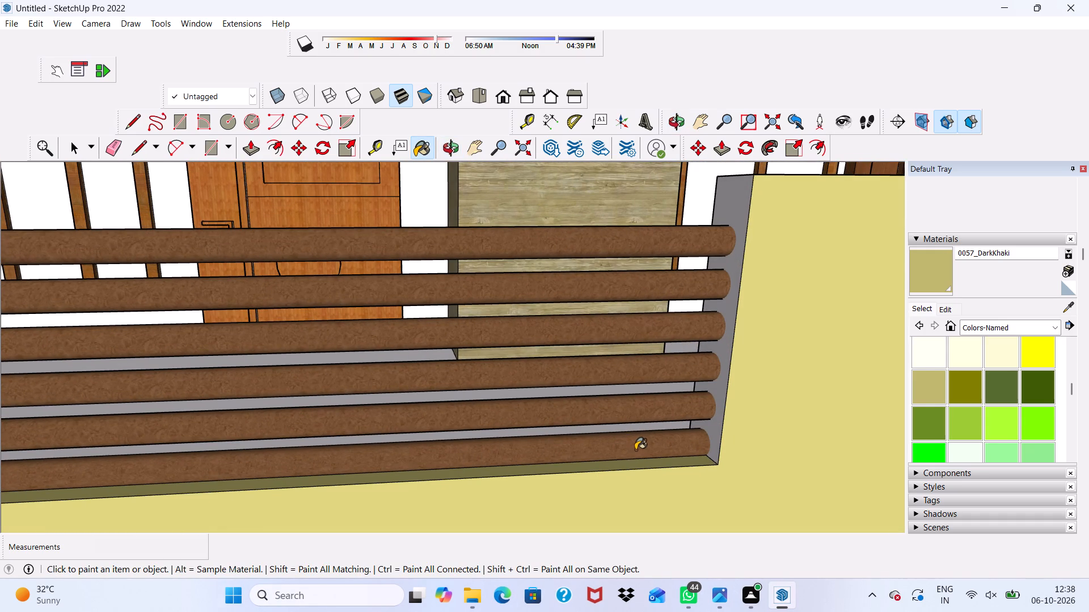
scroll(682, 442, up, 2)
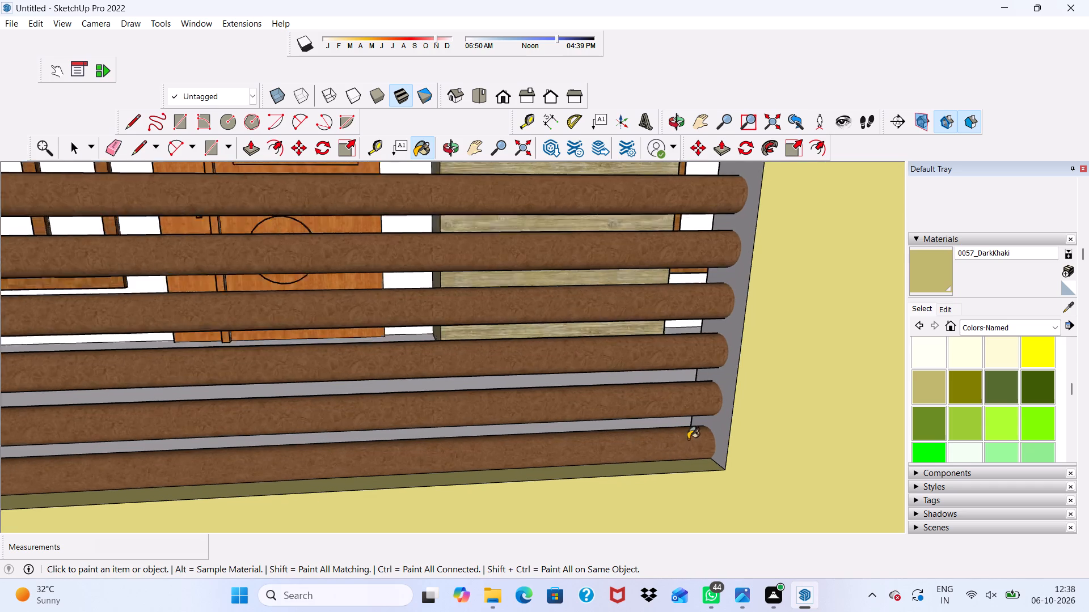
scroll(688, 439, up, 1)
scroll(778, 440, up, 3)
click(709, 415)
Paint the ledge beneath the left-hand railing of the third balcony from the top with 0057_DarkKhaki.
scroll(531, 429, down, 10)
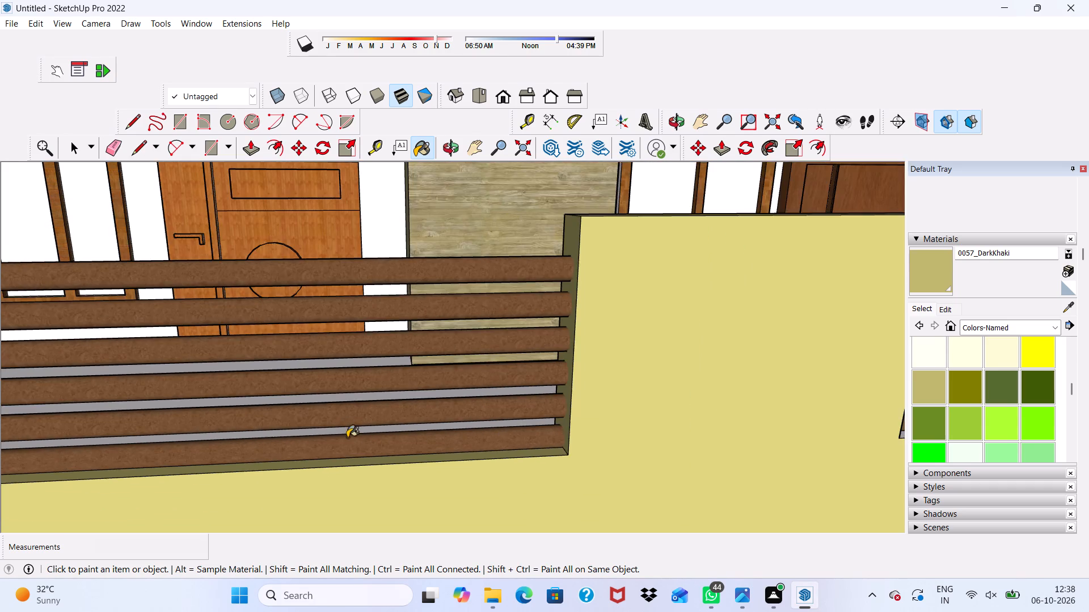
scroll(399, 301, down, 3)
scroll(396, 343, up, 1)
scroll(367, 351, down, 11)
scroll(431, 430, down, 4)
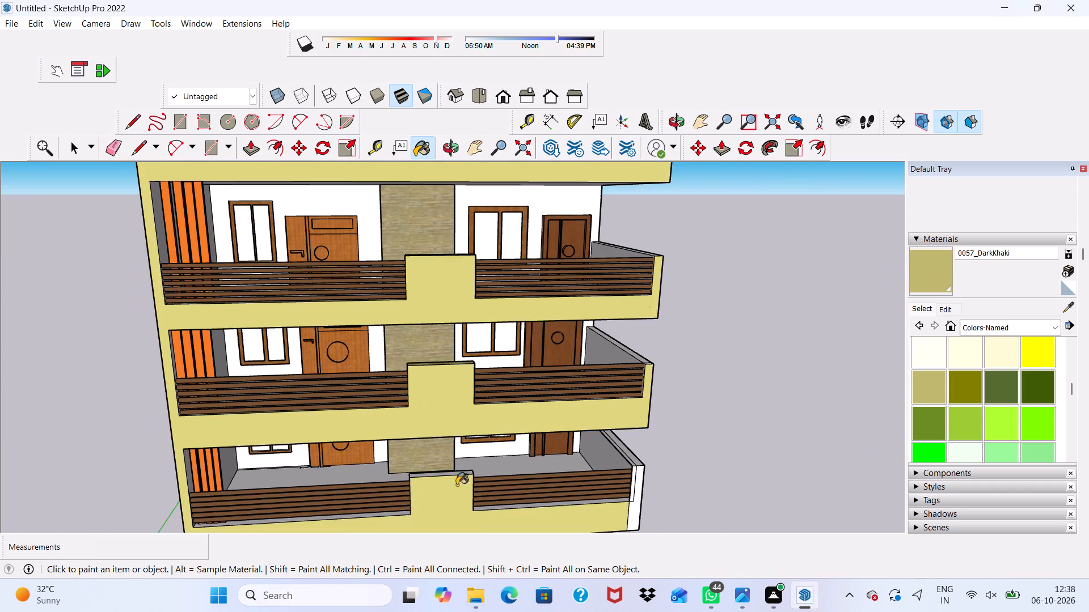
scroll(396, 526, up, 5)
scroll(348, 553, up, 4)
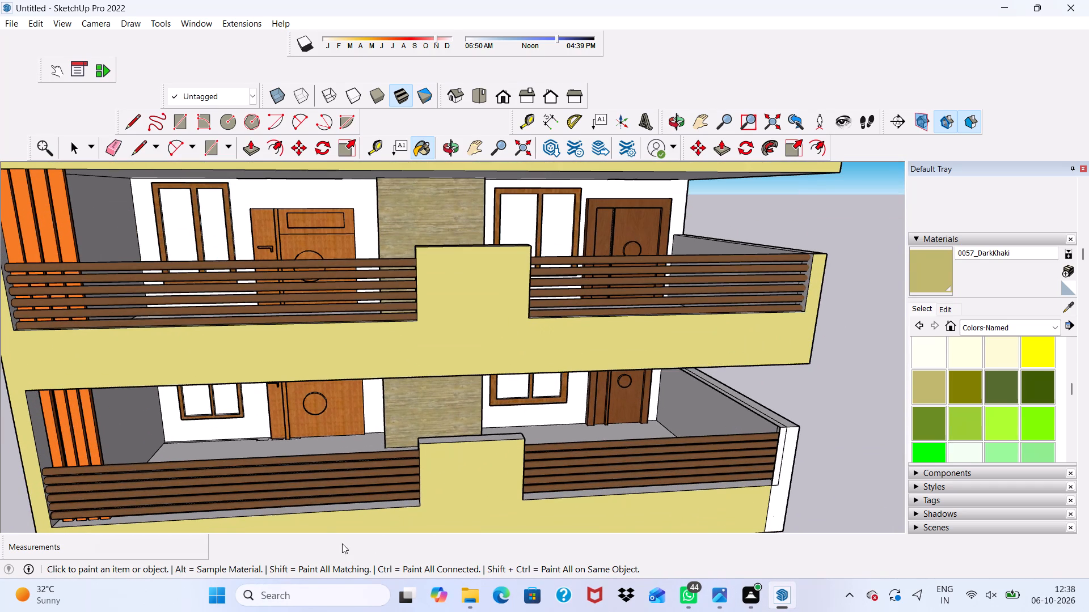
scroll(347, 500, down, 2)
scroll(372, 520, up, 8)
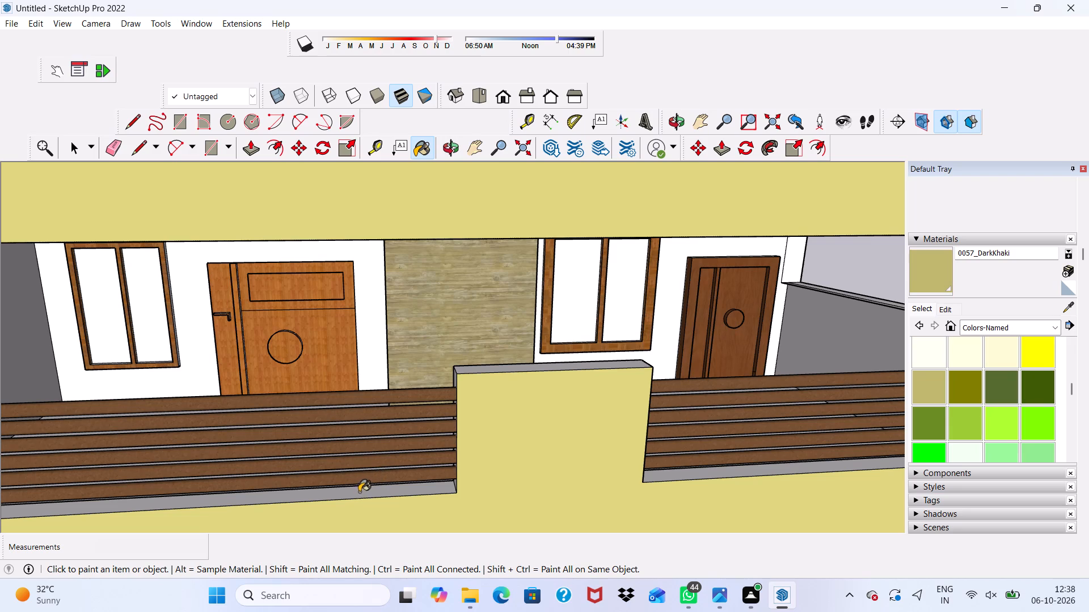
click(360, 498)
scroll(403, 470, up, 9)
click(394, 496)
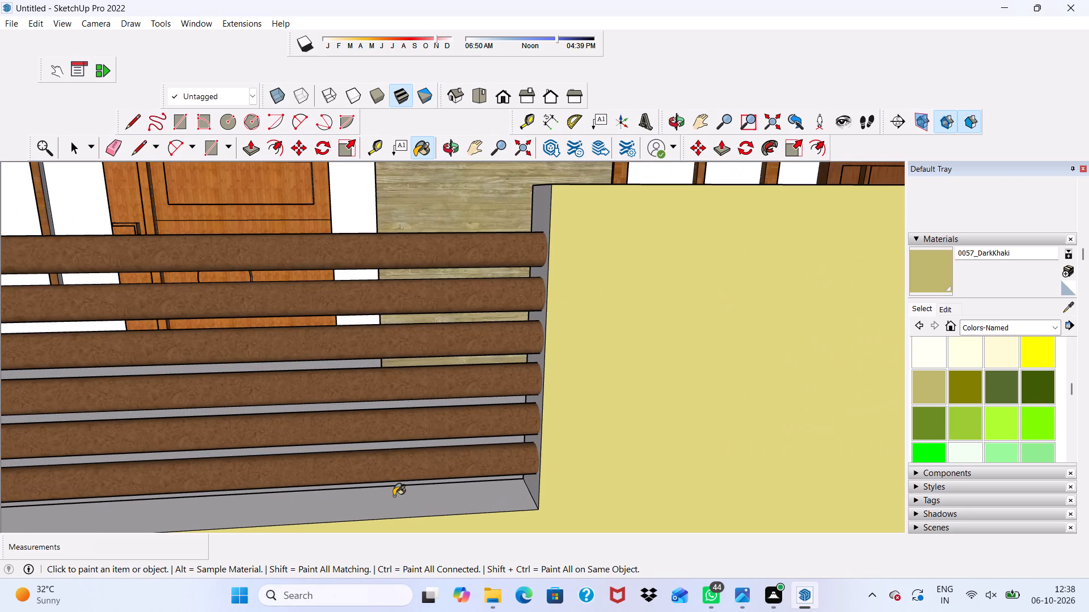
Paint the left side and top of the third balcony's central parapet block with 0057_DarkKhaki.
scroll(531, 409, up, 1)
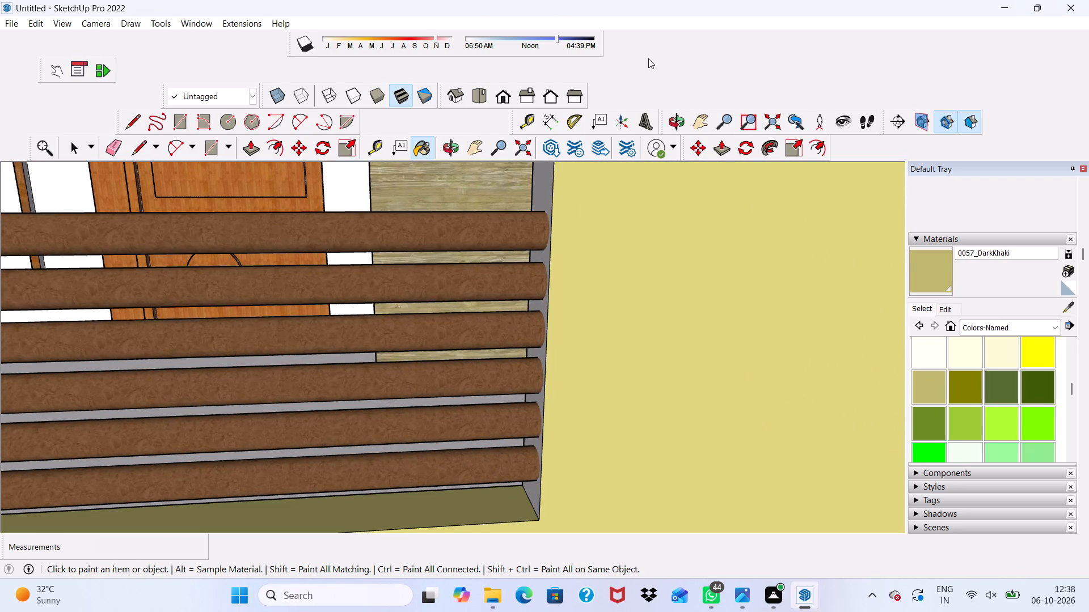
click(532, 180)
click(546, 188)
scroll(534, 214, down, 8)
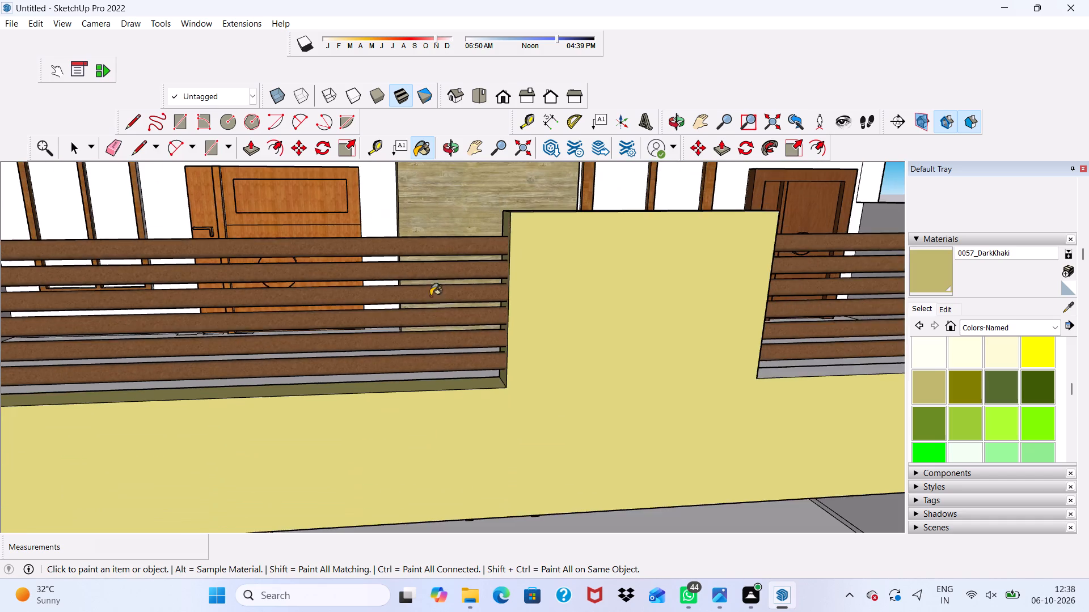
scroll(563, 144, up, 5)
middle_drag(552, 185, 452, 250)
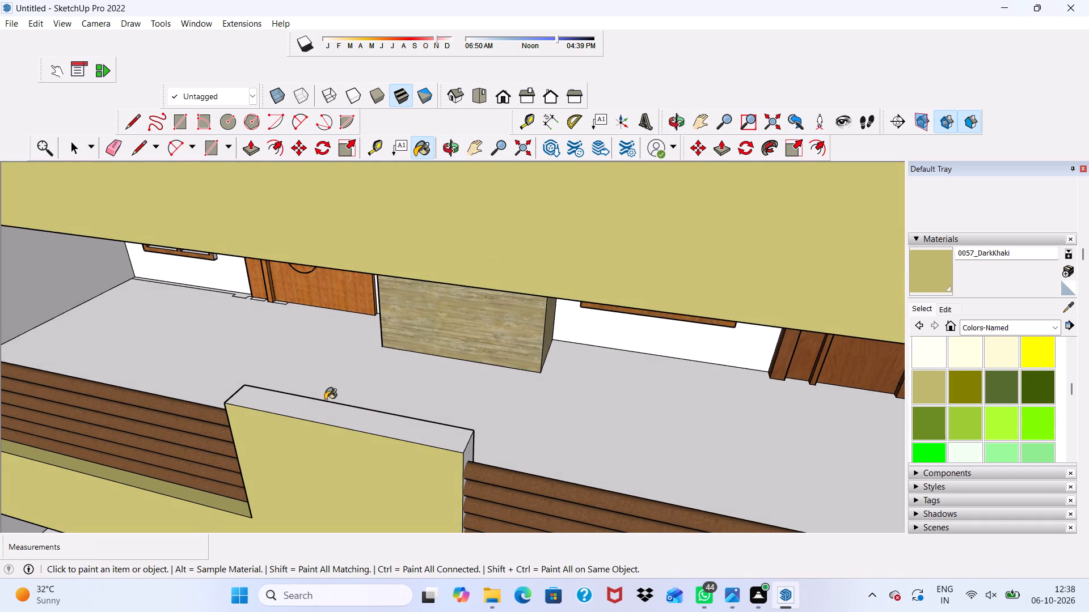
click(328, 409)
scroll(306, 360, down, 5)
middle_drag(344, 435, 295, 356)
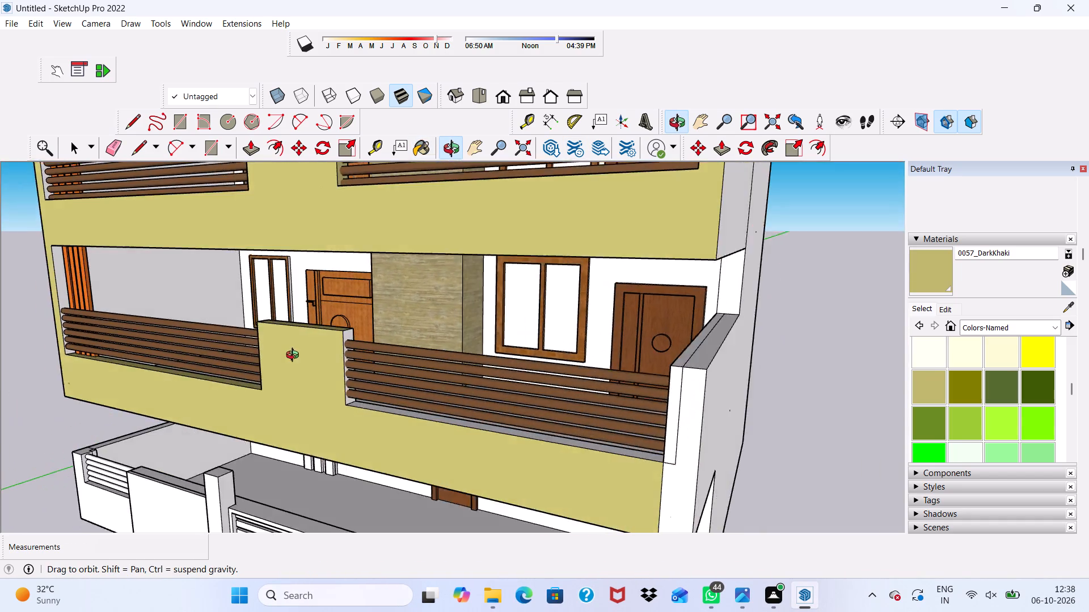
Paint the right side face of the third balcony's central parapet block and its right-hand railing ledge with 0057_DarkKhaki.
middle_drag(295, 356, 298, 374)
scroll(334, 369, up, 11)
click(376, 323)
scroll(374, 436, down, 1)
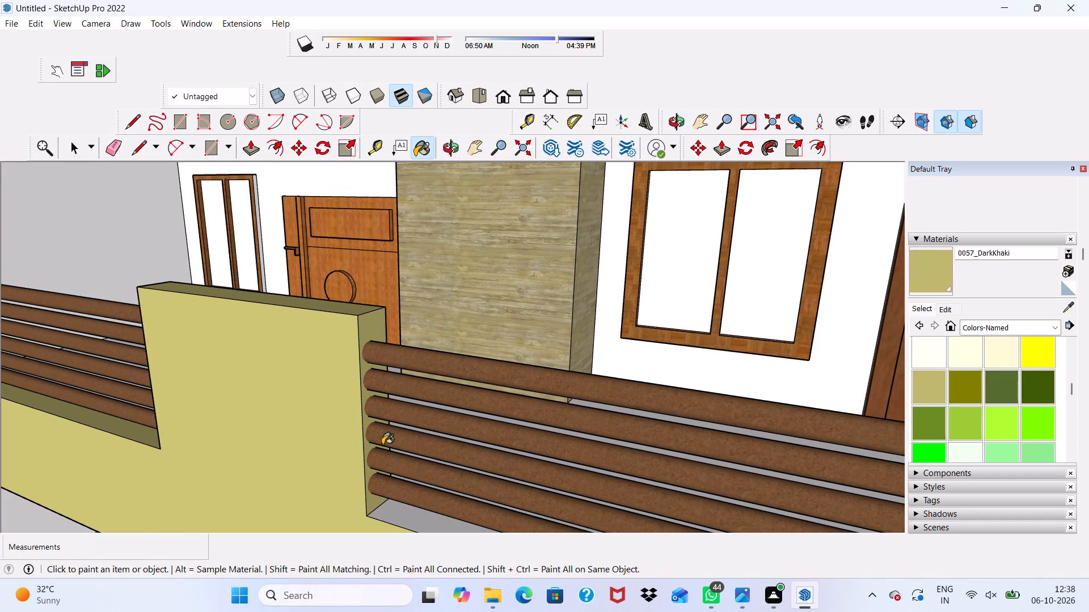
click(391, 517)
scroll(189, 410, down, 3)
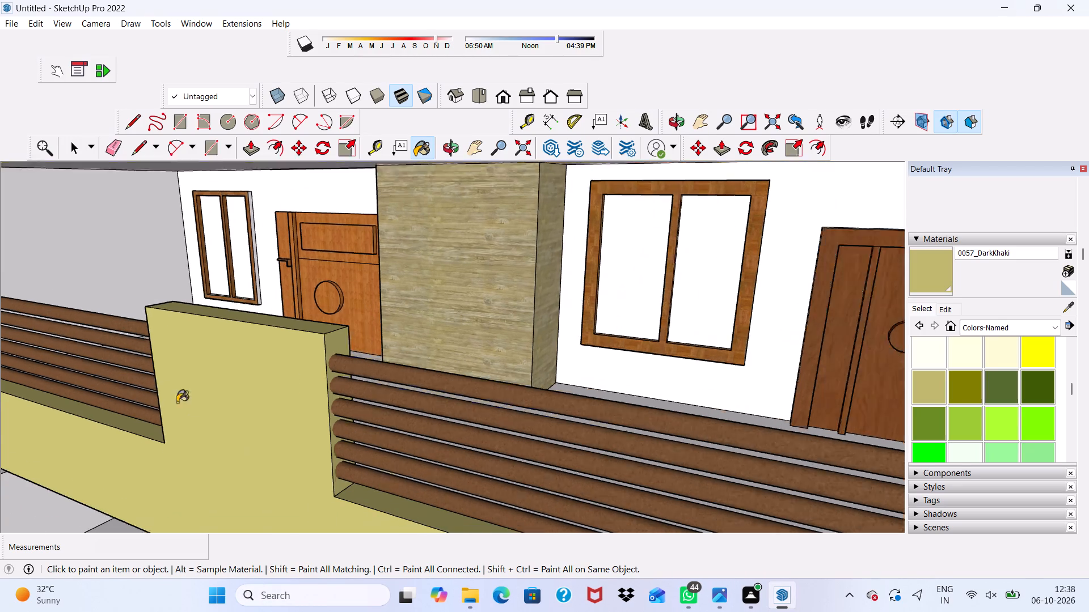
Paint the ledge beneath the right-hand railing of the second balcony from the top with 0057_DarkKhaki.
scroll(177, 402, down, 1)
scroll(98, 320, down, 4)
middle_drag(123, 343, 237, 318)
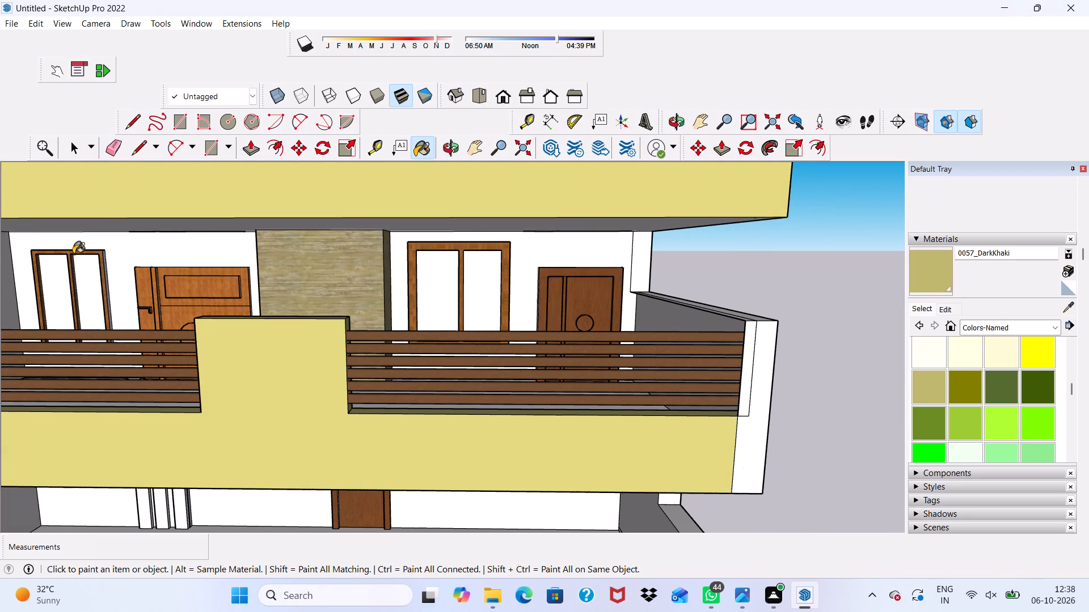
scroll(110, 267, down, 4)
scroll(164, 250, down, 5)
scroll(143, 359, up, 5)
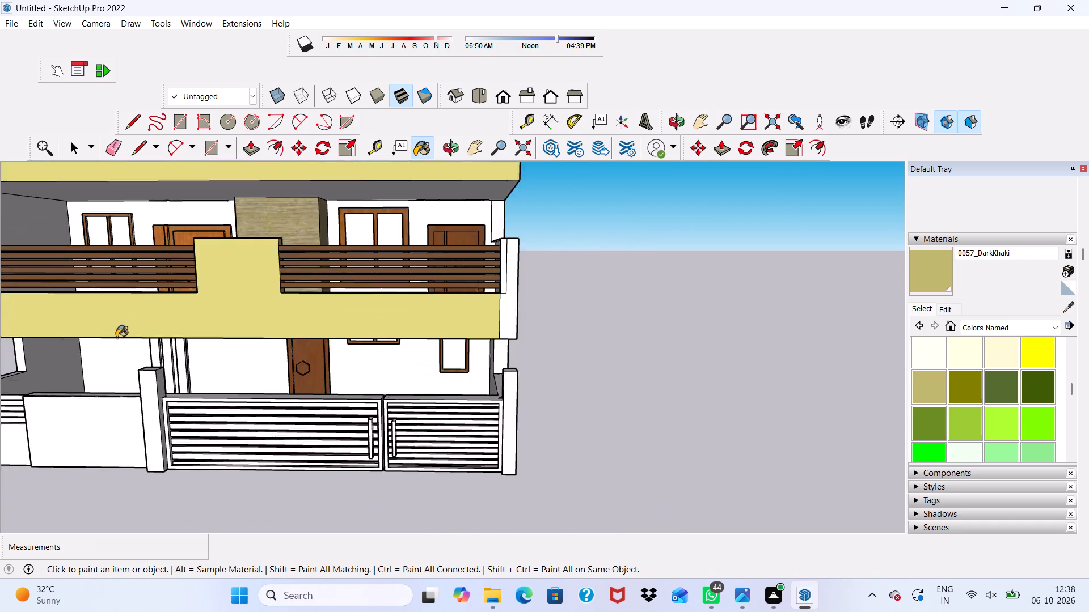
scroll(116, 338, up, 1)
scroll(125, 284, down, 1)
middle_drag(205, 325, 132, 426)
scroll(255, 273, up, 4)
scroll(272, 289, down, 2)
scroll(295, 326, up, 1)
scroll(300, 331, down, 7)
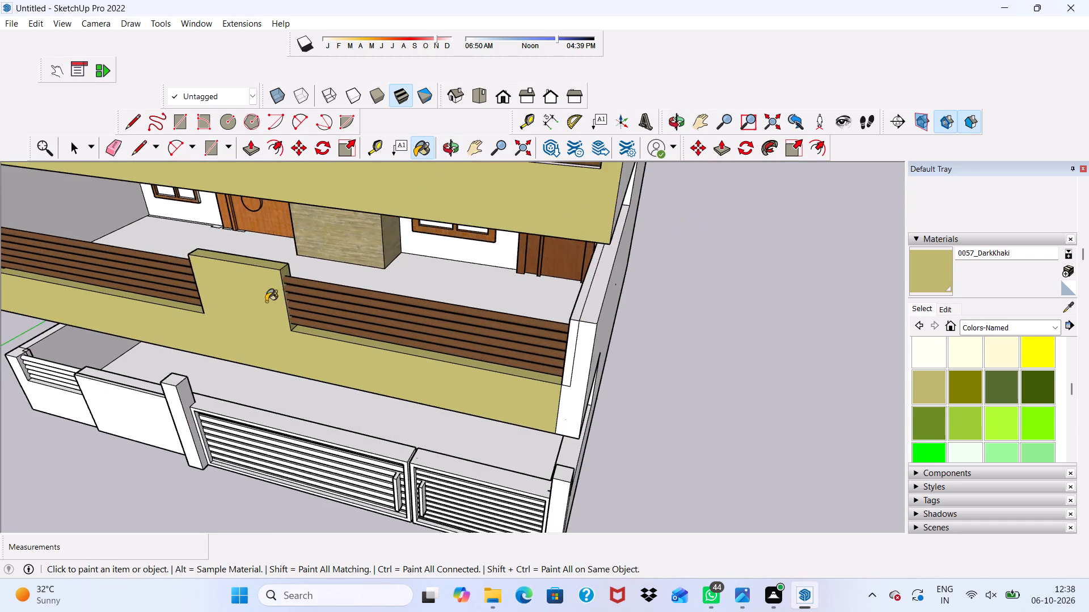
scroll(266, 301, down, 2)
scroll(376, 196, up, 6)
scroll(208, 215, down, 1)
scroll(208, 215, up, 14)
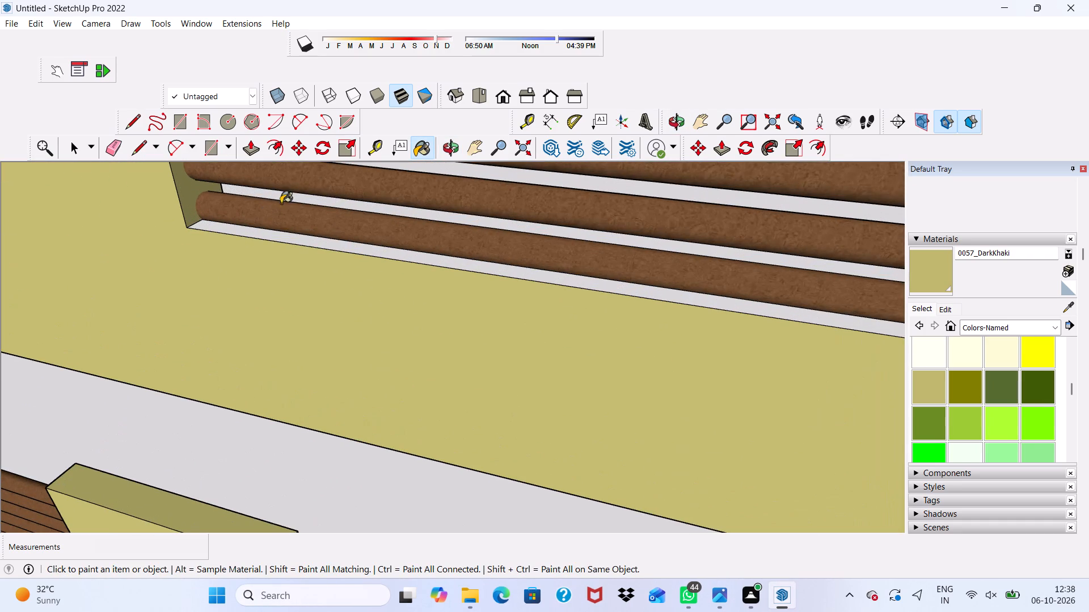
scroll(278, 207, up, 8)
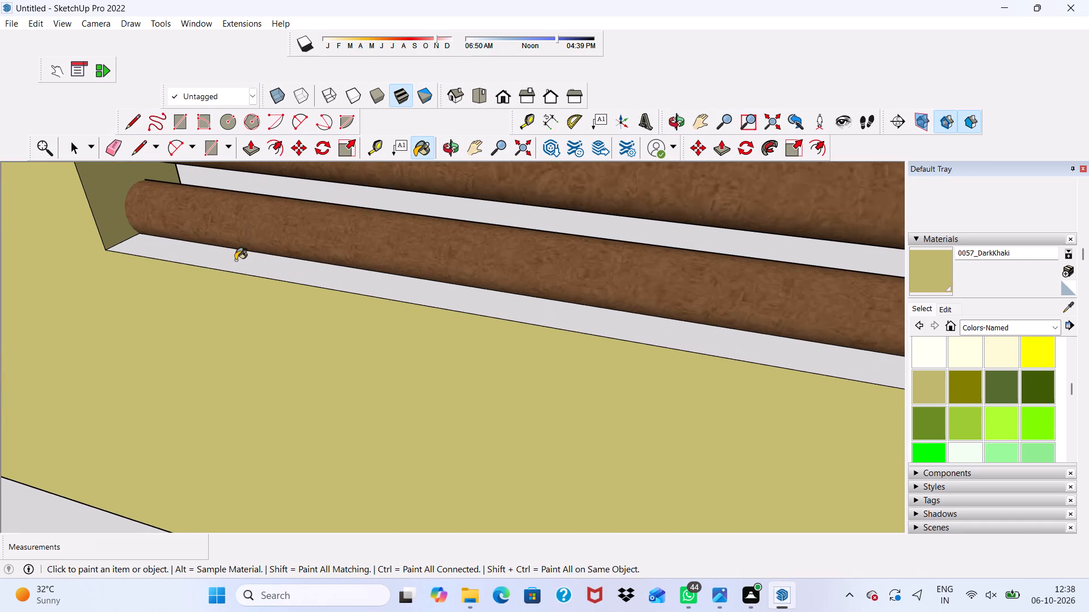
click(235, 260)
scroll(214, 246, down, 5)
scroll(402, 216, down, 4)
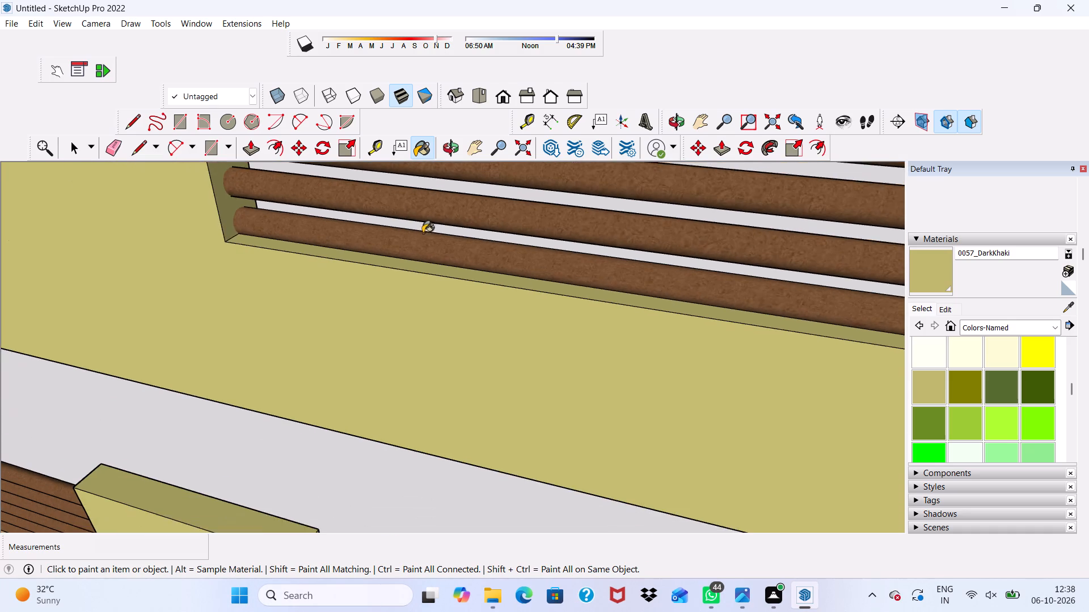
scroll(429, 226, down, 5)
scroll(186, 207, up, 8)
scroll(88, 202, down, 6)
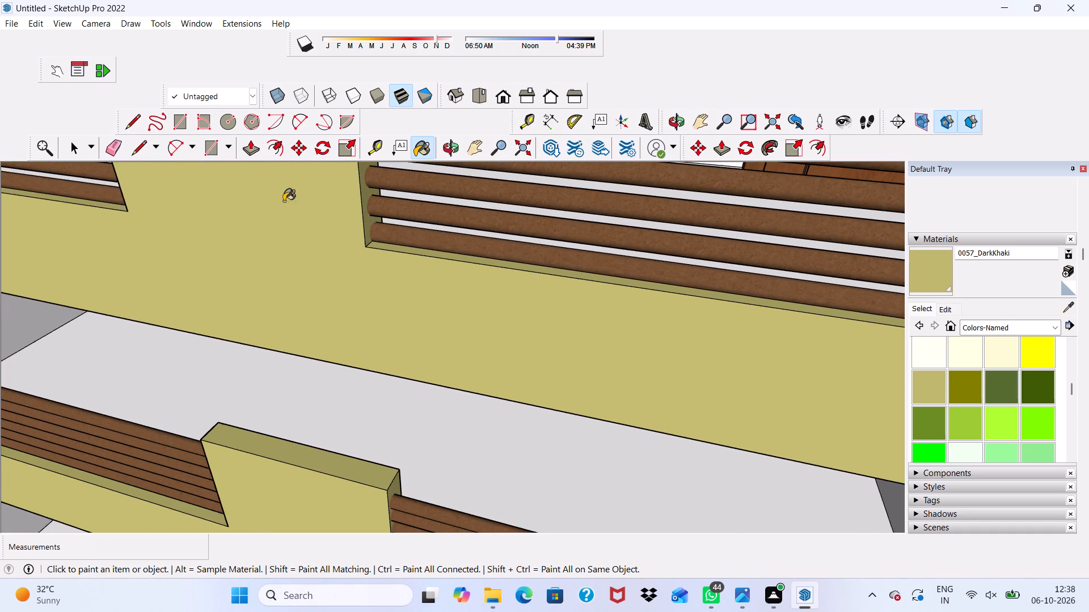
scroll(284, 201, down, 4)
scroll(233, 219, down, 8)
scroll(188, 249, down, 3)
Paint the front edge and top of the roof terrace parapet's coping with 0057_DarkKhaki.
middle_drag(244, 250, 358, 241)
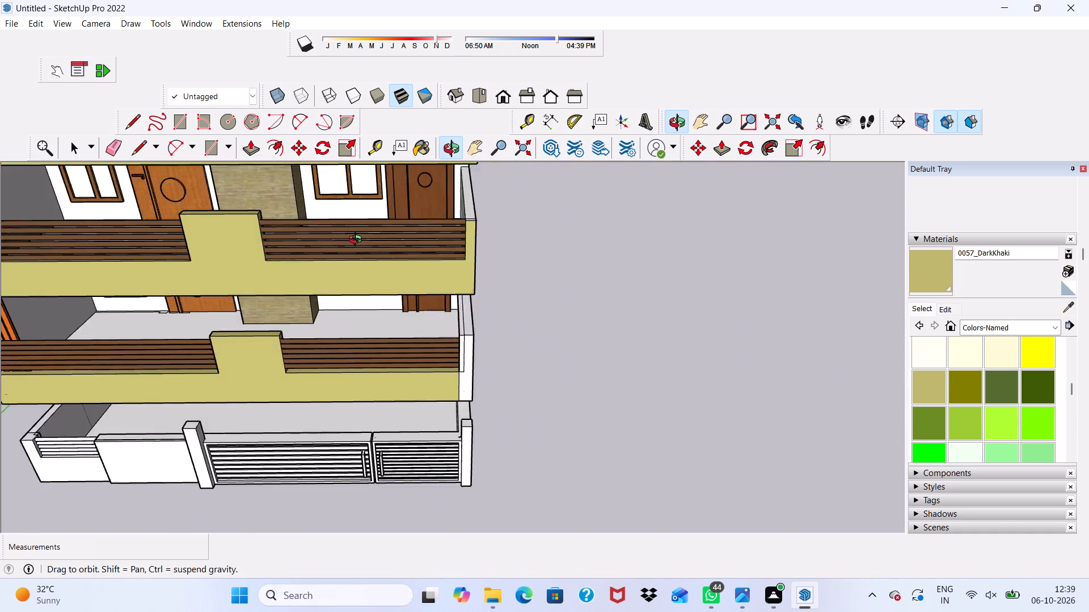
middle_drag(358, 241, 402, 299)
scroll(230, 261, down, 9)
middle_drag(280, 300, 276, 299)
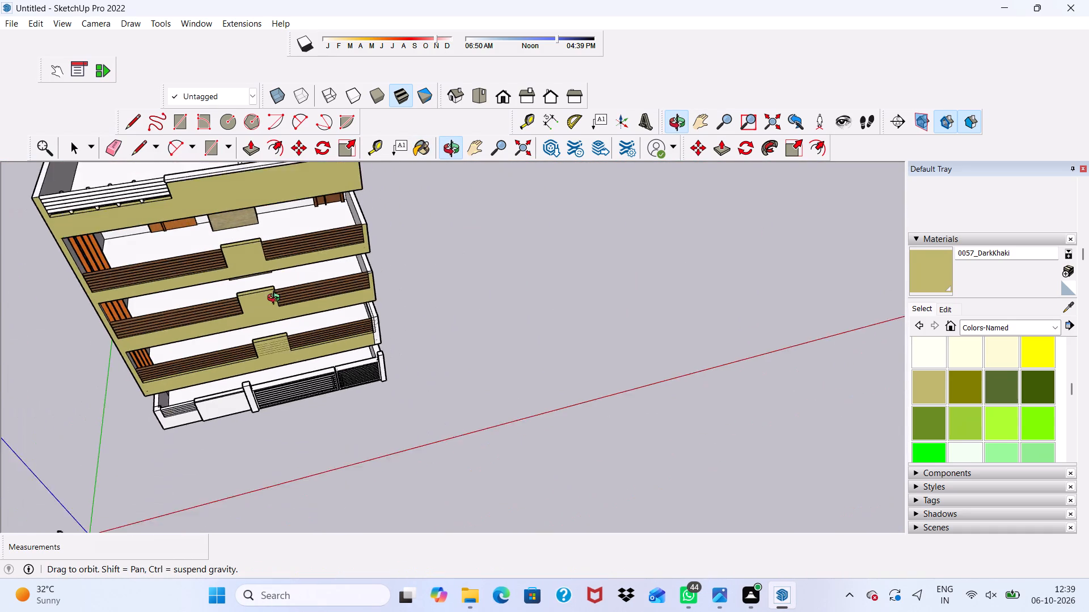
middle_drag(276, 299, 52, 336)
scroll(244, 221, down, 10)
middle_drag(294, 177, 526, 79)
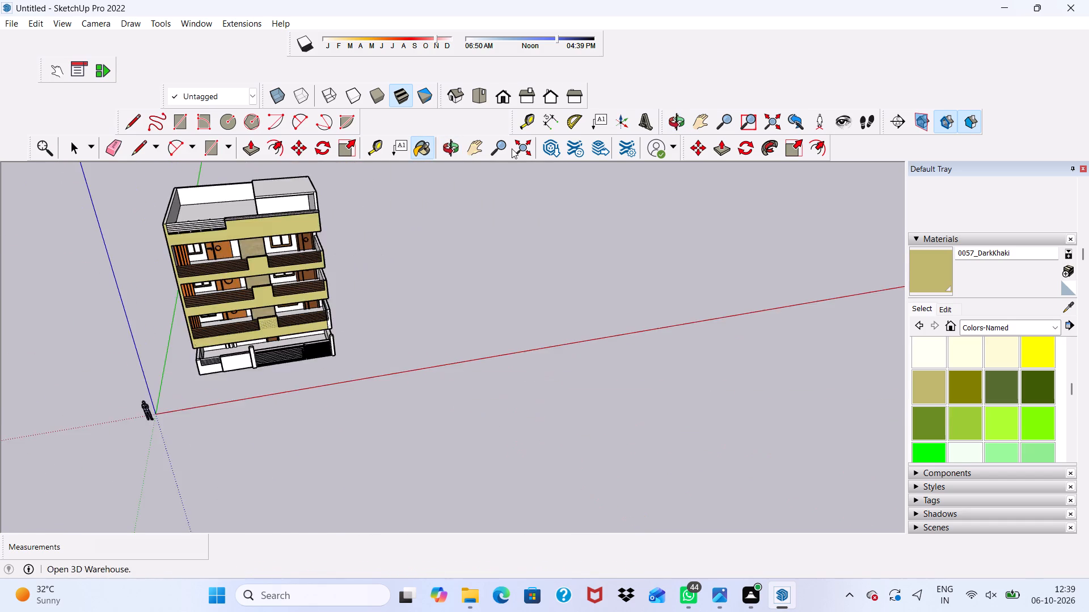
scroll(297, 181, up, 5)
scroll(289, 225, down, 1)
scroll(289, 224, up, 18)
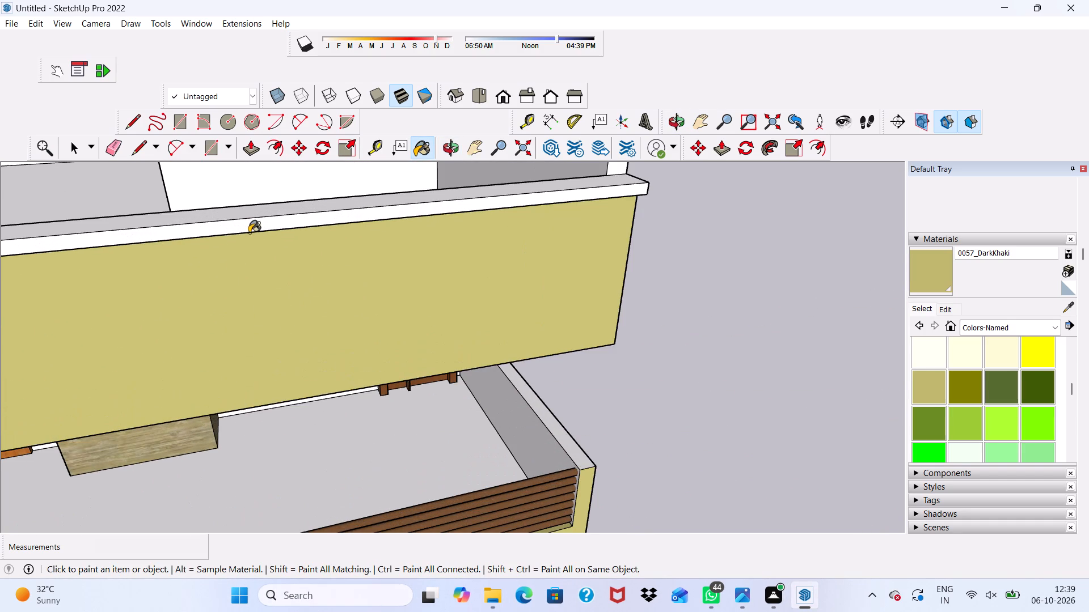
drag(257, 222, 262, 222)
scroll(254, 218, up, 4)
click(250, 211)
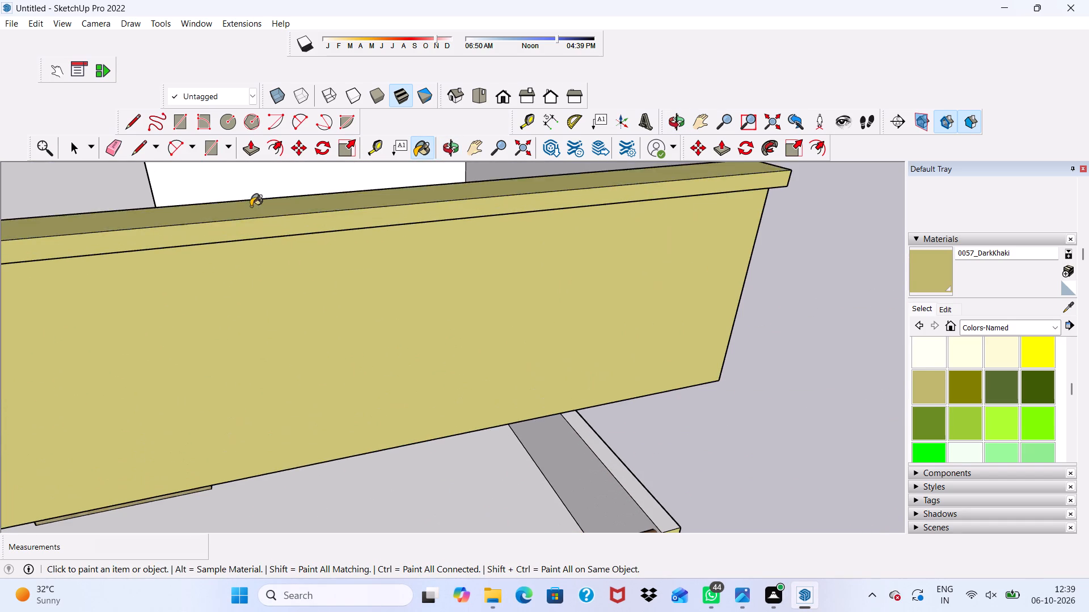
Paint the left end of the roof terrace parapet, beside the white railing, with 0057_DarkKhaki.
scroll(177, 220, down, 10)
middle_drag(293, 263, 374, 270)
scroll(109, 321, up, 1)
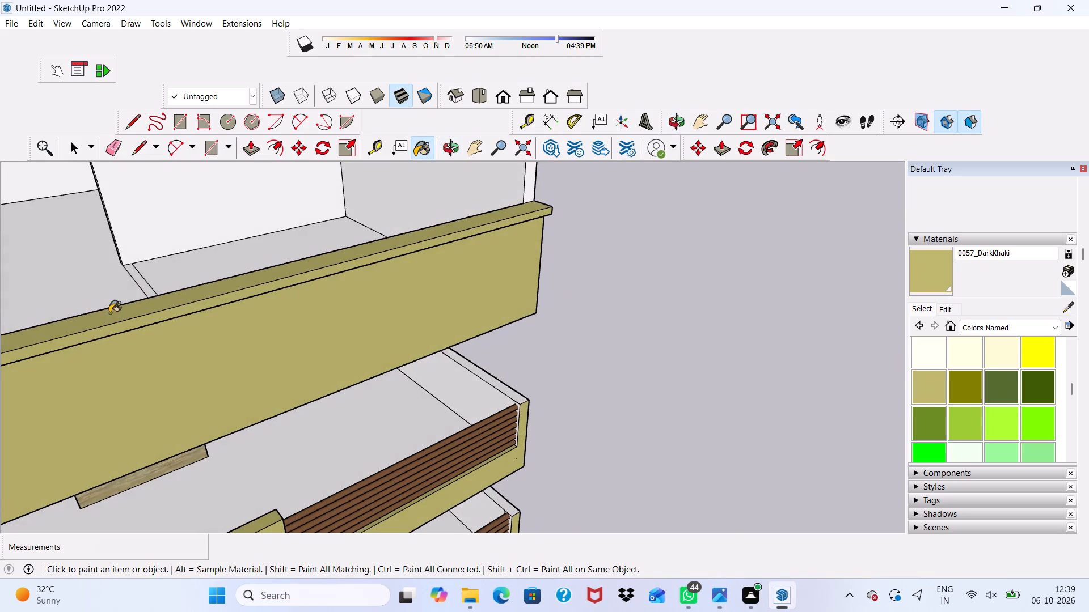
scroll(108, 314, down, 10)
middle_drag(149, 355, 28, 308)
scroll(223, 300, up, 3)
scroll(246, 301, down, 3)
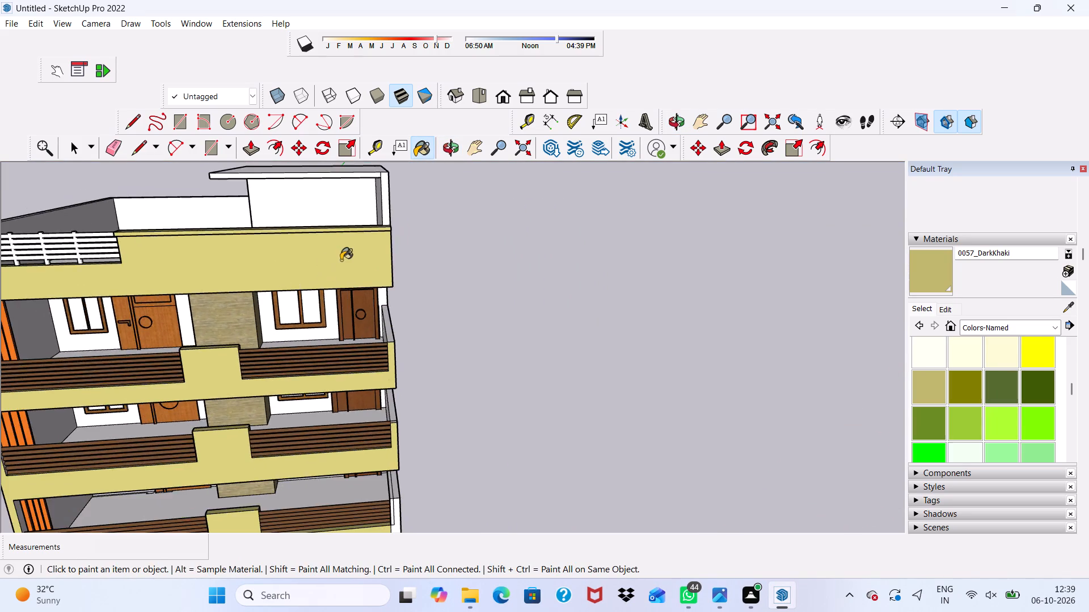
scroll(353, 257, up, 4)
scroll(61, 250, down, 4)
middle_drag(131, 219, 310, 192)
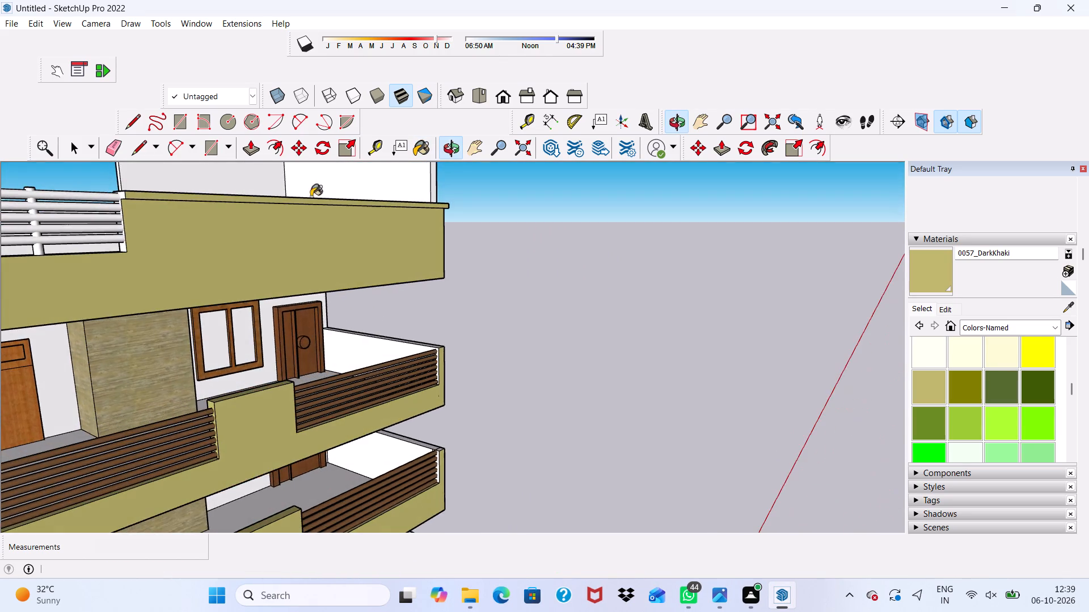
scroll(135, 202, up, 8)
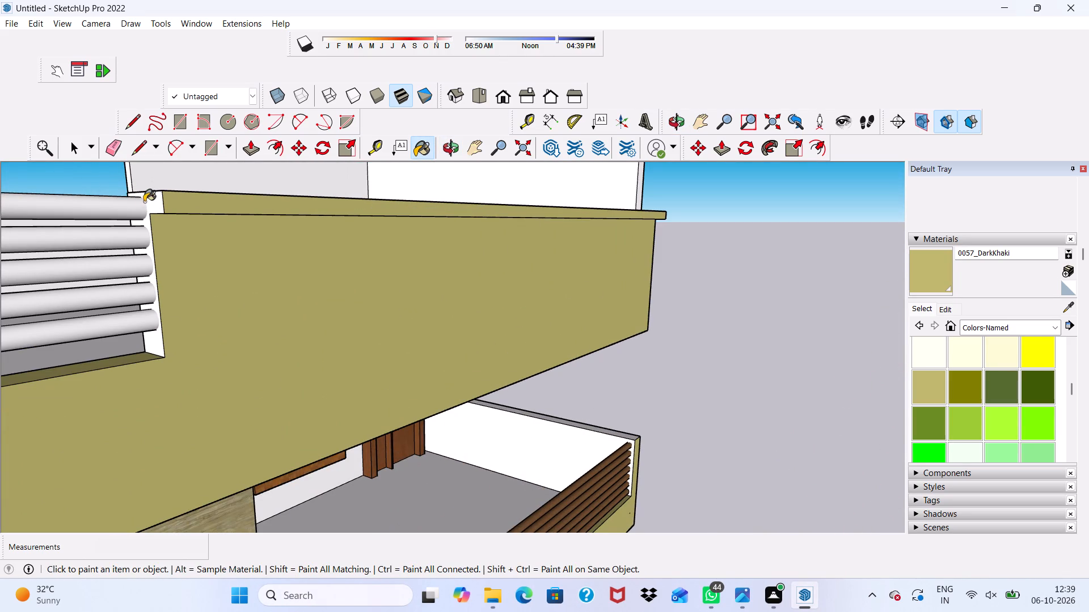
drag(149, 199, 142, 195)
scroll(130, 200, down, 10)
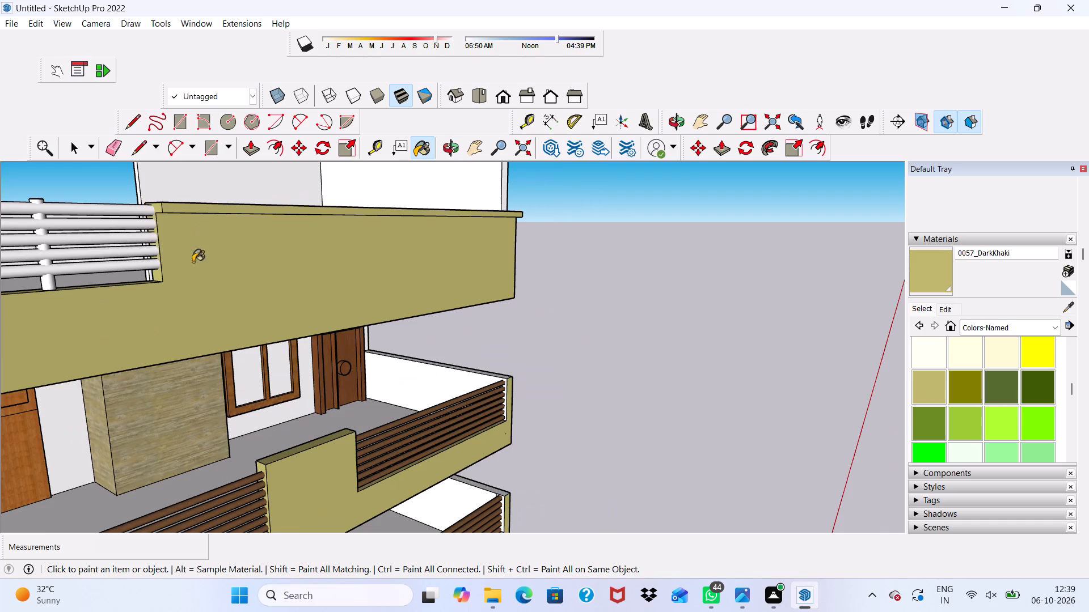
Examine the whole front facade, from the roof terrace down to the ground-floor gates, for surfaces still lacking a material.
scroll(132, 284, up, 4)
middle_drag(130, 292, 0, 277)
scroll(112, 294, down, 9)
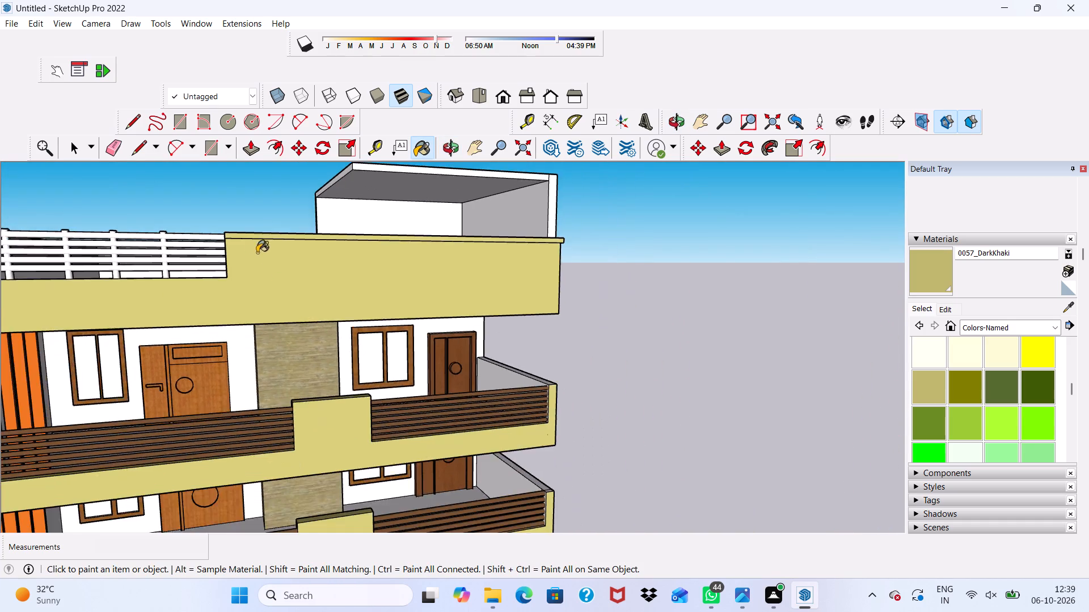
scroll(257, 253, down, 2)
scroll(224, 265, up, 1)
scroll(223, 265, down, 7)
middle_drag(289, 393, 223, 389)
scroll(255, 396, up, 4)
scroll(253, 391, down, 1)
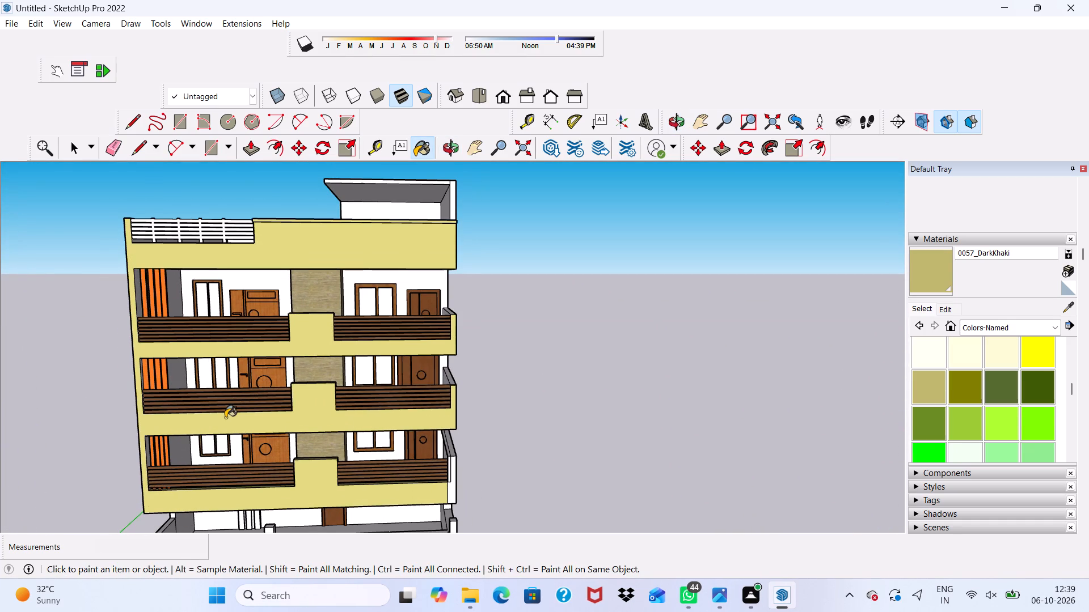
scroll(232, 411, down, 2)
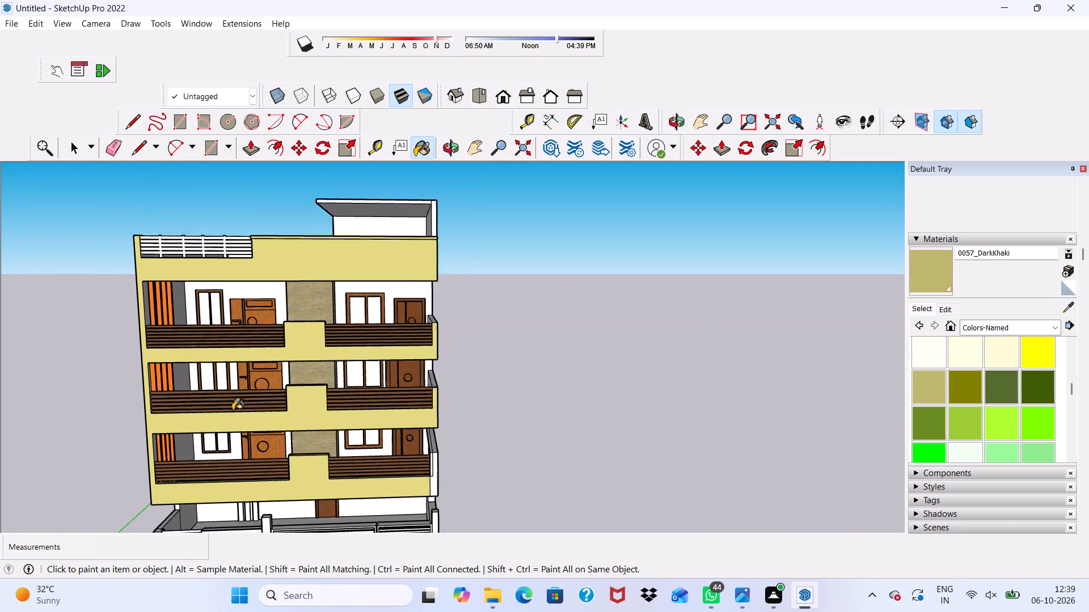
scroll(233, 410, down, 4)
scroll(244, 369, up, 7)
scroll(231, 377, down, 4)
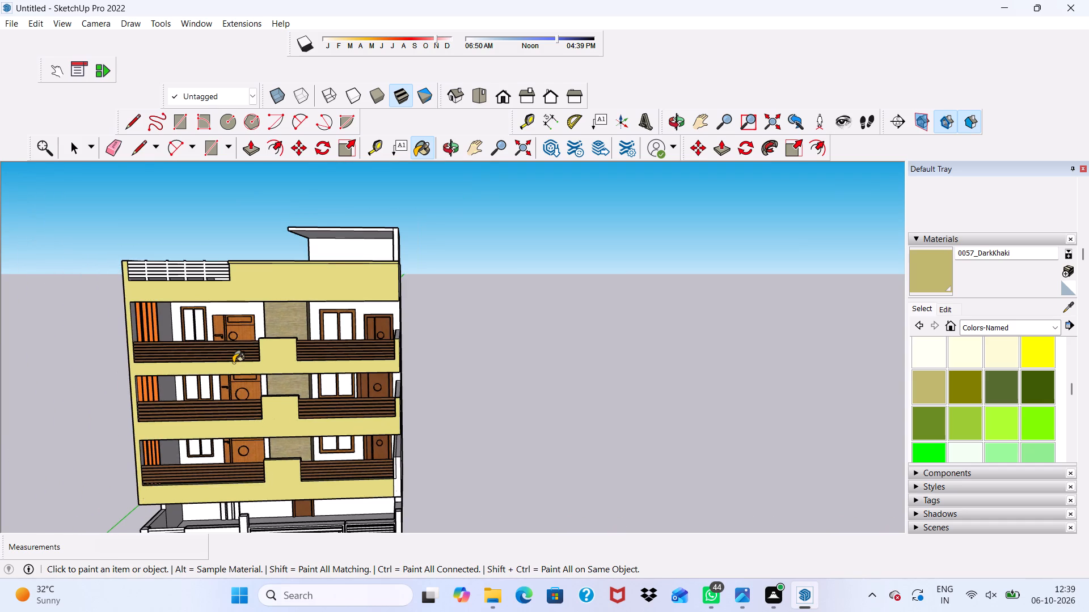
scroll(244, 375, up, 1)
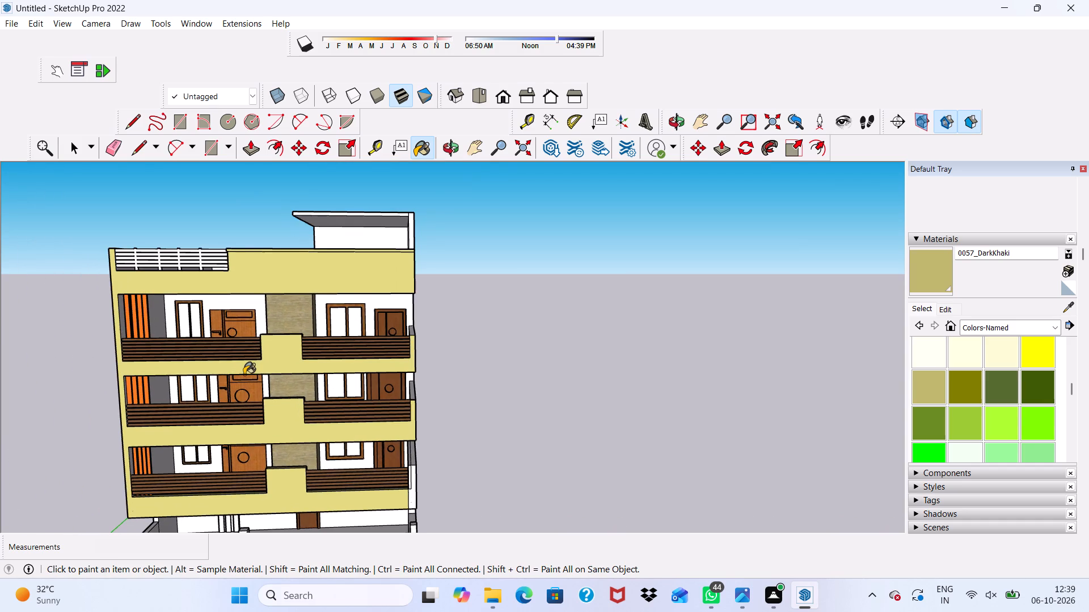
scroll(244, 375, up, 1)
scroll(240, 384, down, 4)
scroll(326, 406, up, 3)
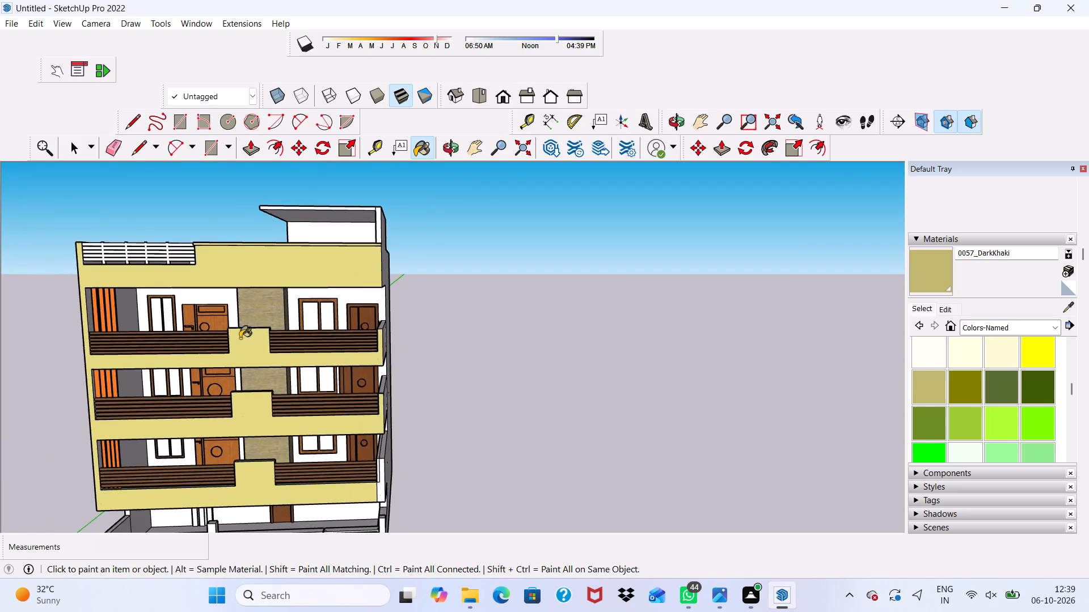
scroll(267, 334, down, 1)
middle_drag(281, 345, 214, 385)
scroll(284, 471, up, 3)
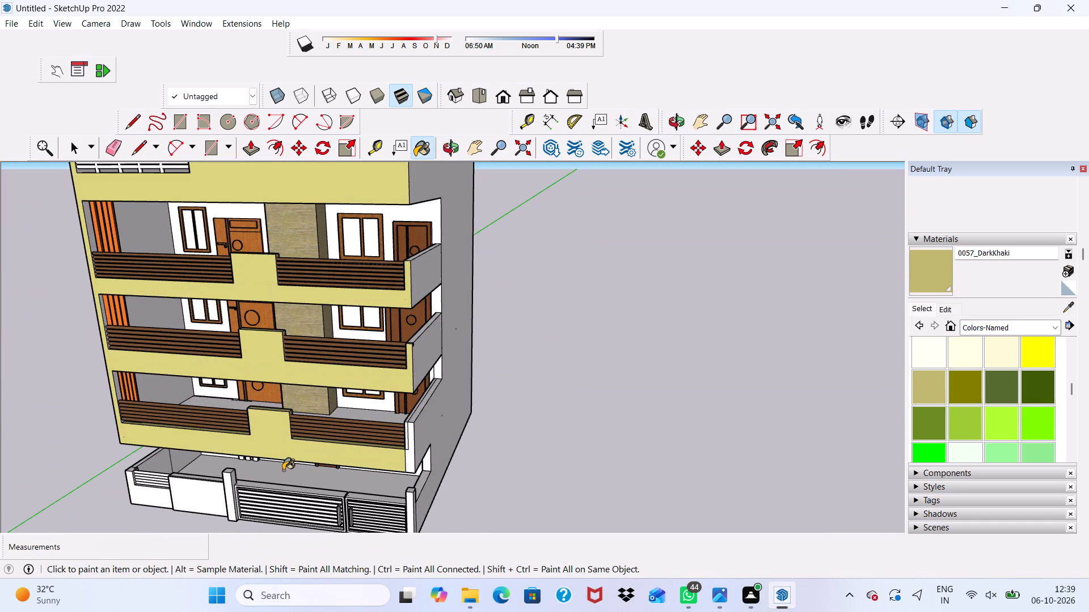
scroll(207, 488, up, 5)
middle_drag(178, 513, 188, 447)
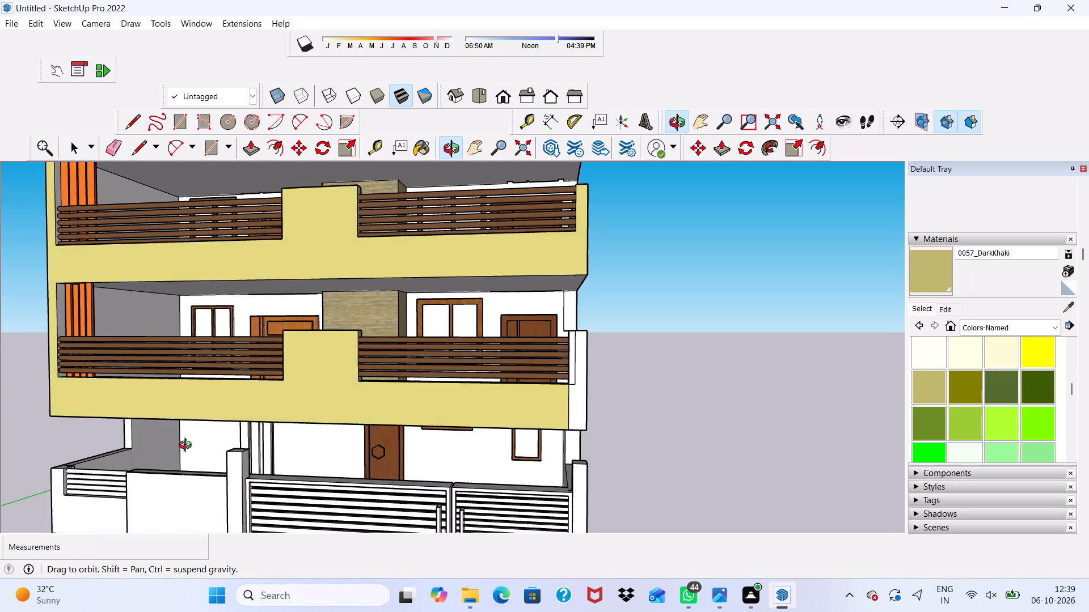
middle_drag(188, 447, 183, 475)
scroll(202, 469, up, 1)
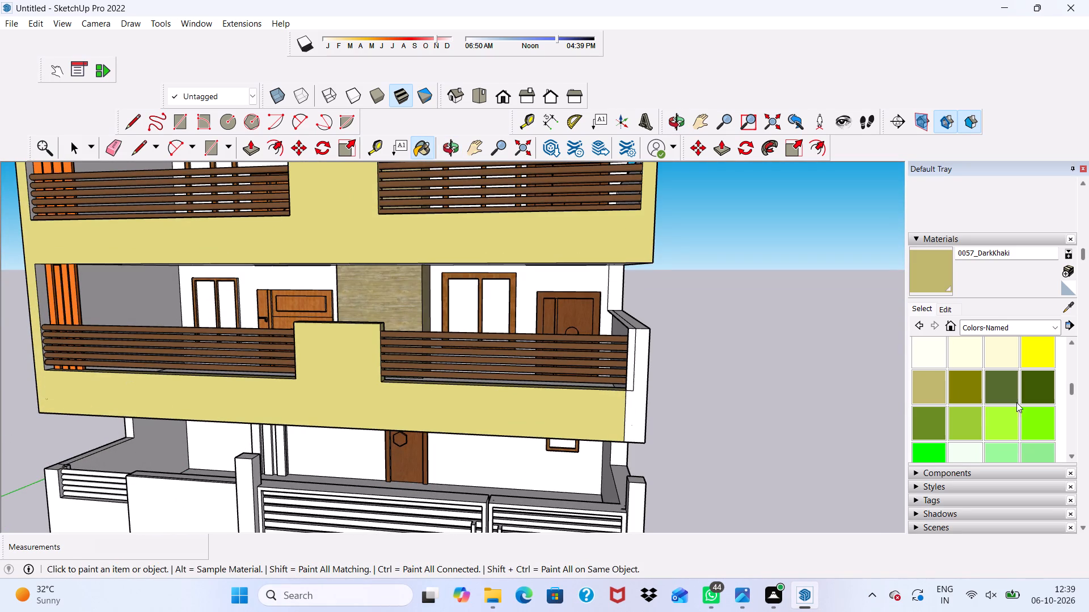
Pick the 0072_DarkSeaGreen material from the Colors-Named collection.
scroll(956, 385, down, 2)
scroll(960, 388, up, 1)
scroll(964, 398, down, 2)
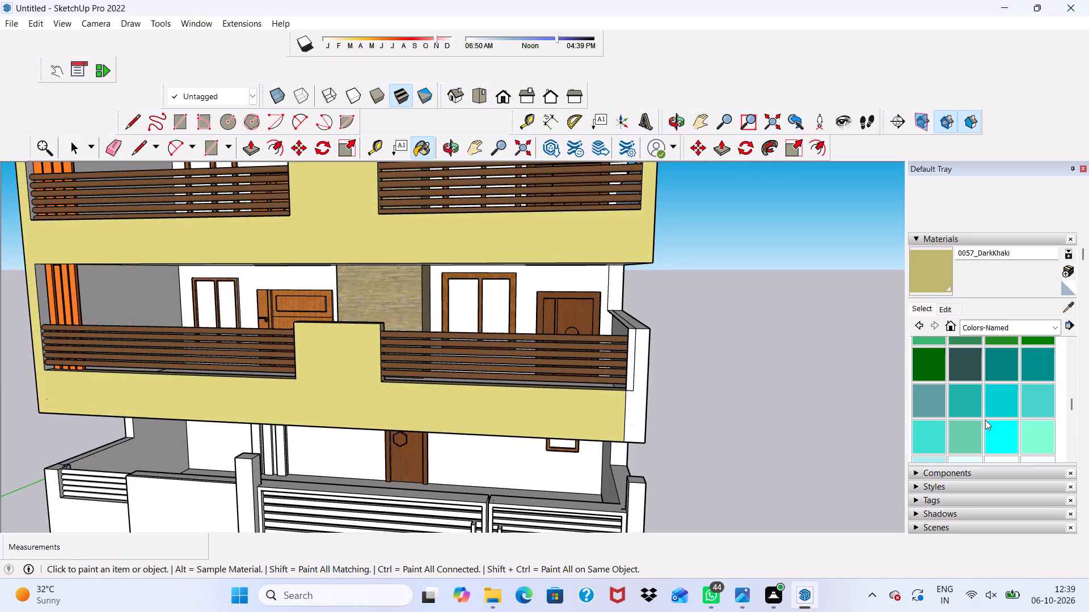
scroll(1035, 354, up, 1)
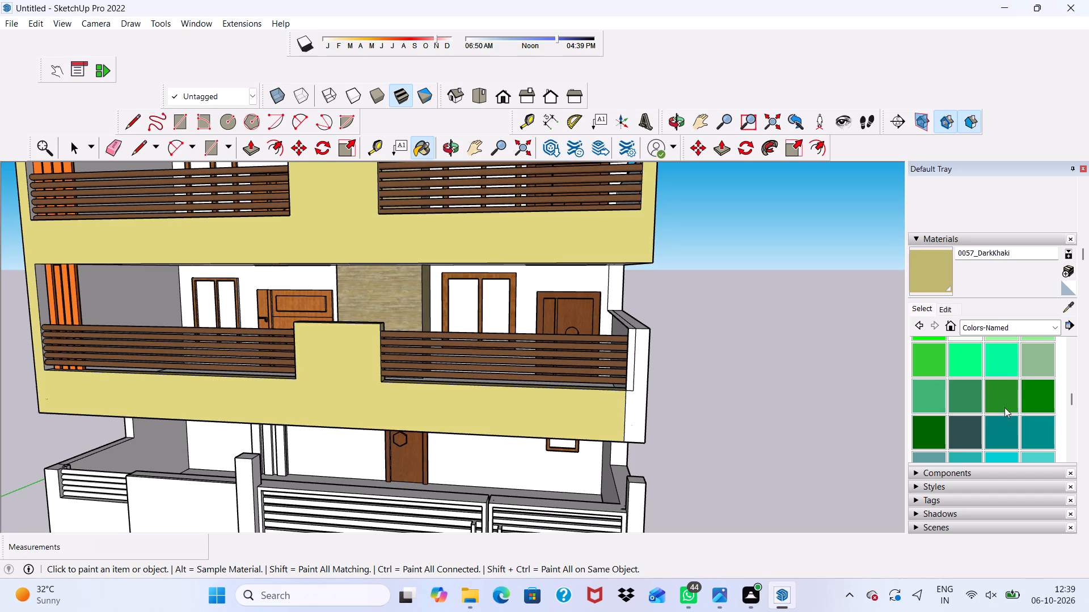
click(1046, 361)
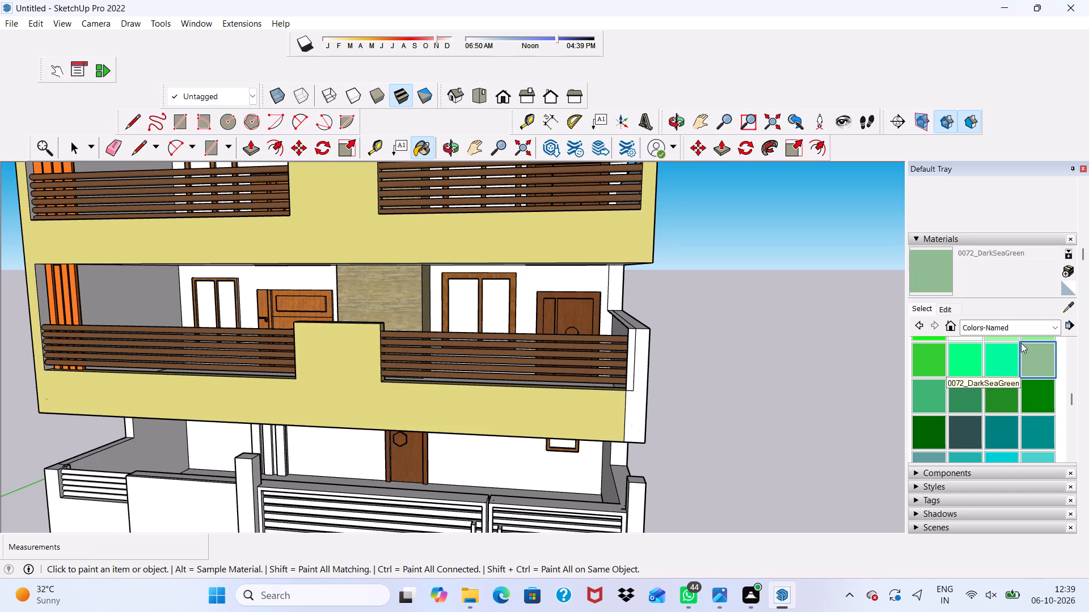
Paint the horizontal bars of the front boundary wall's grille with the dark grey shade following Color M06 in the Colors collection.
click(1056, 323)
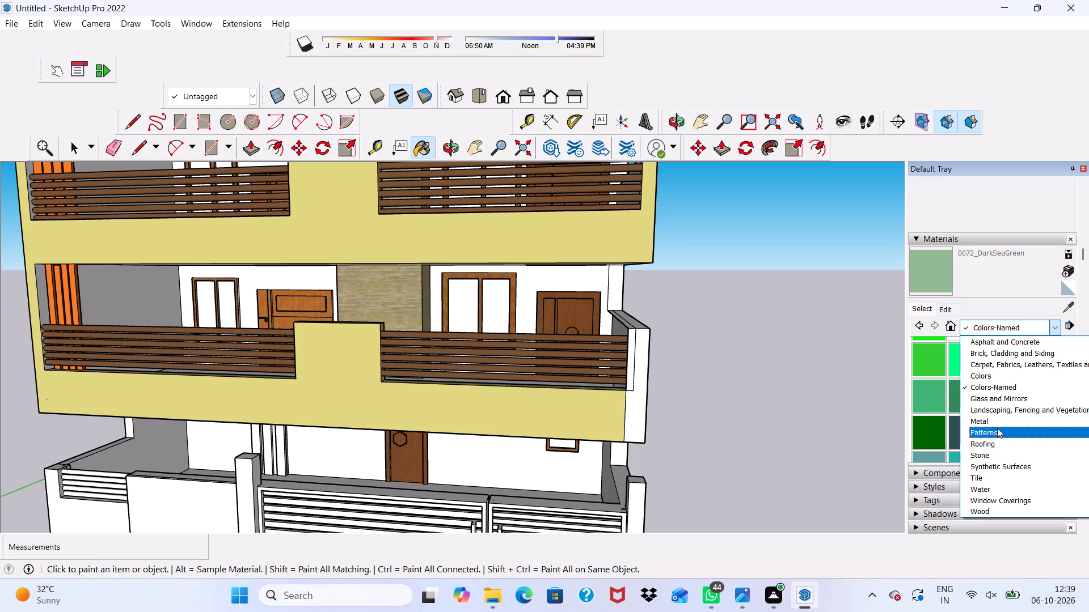
click(991, 375)
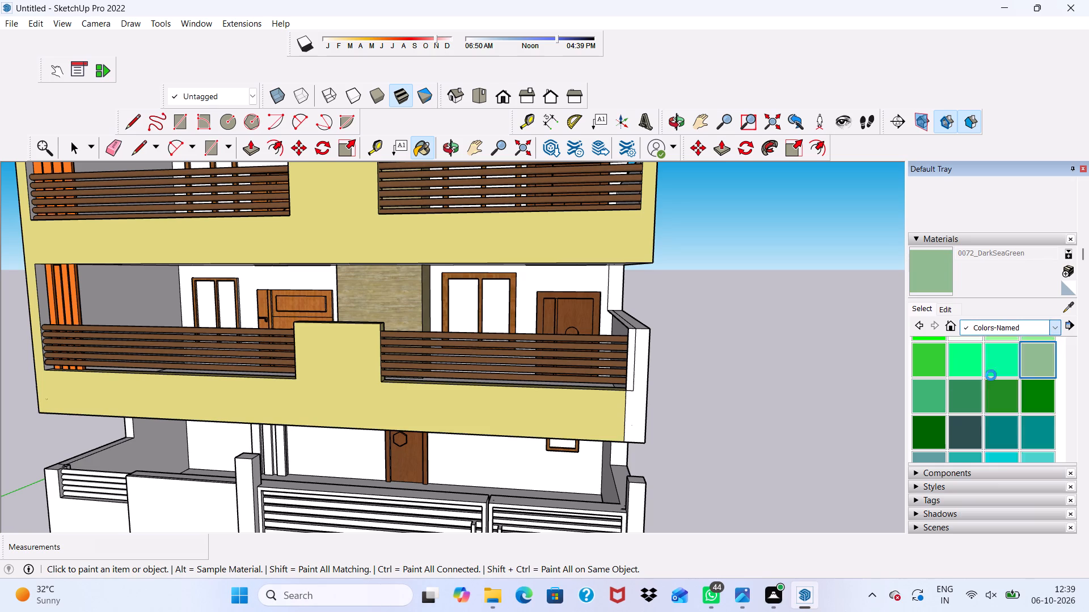
scroll(991, 375, down, 2)
scroll(991, 375, up, 2)
scroll(991, 375, down, 15)
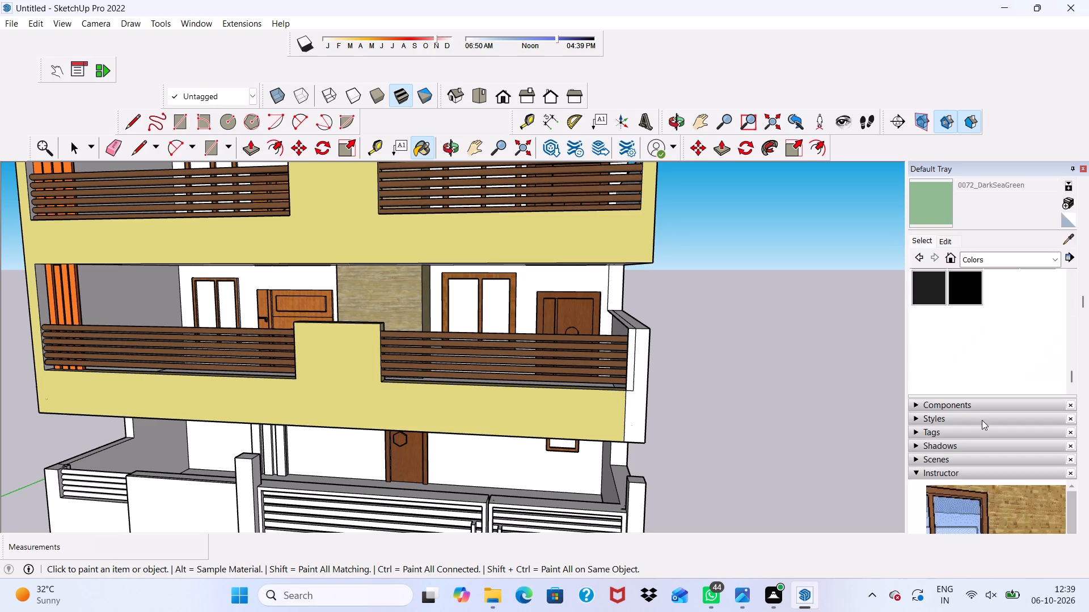
scroll(982, 420, down, 3)
scroll(985, 292, up, 4)
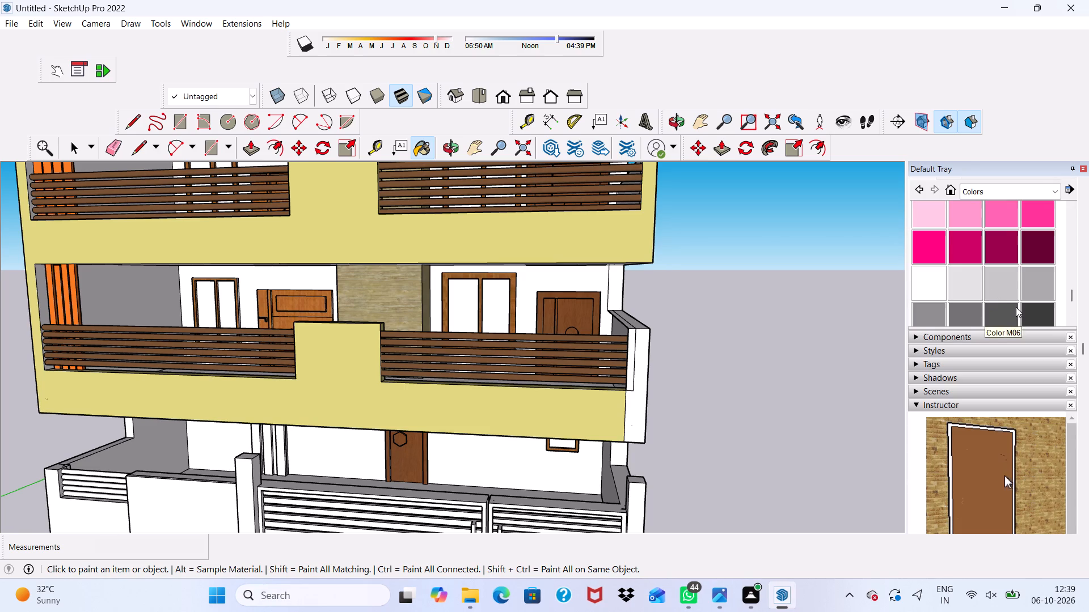
click(1033, 311)
scroll(85, 595, up, 7)
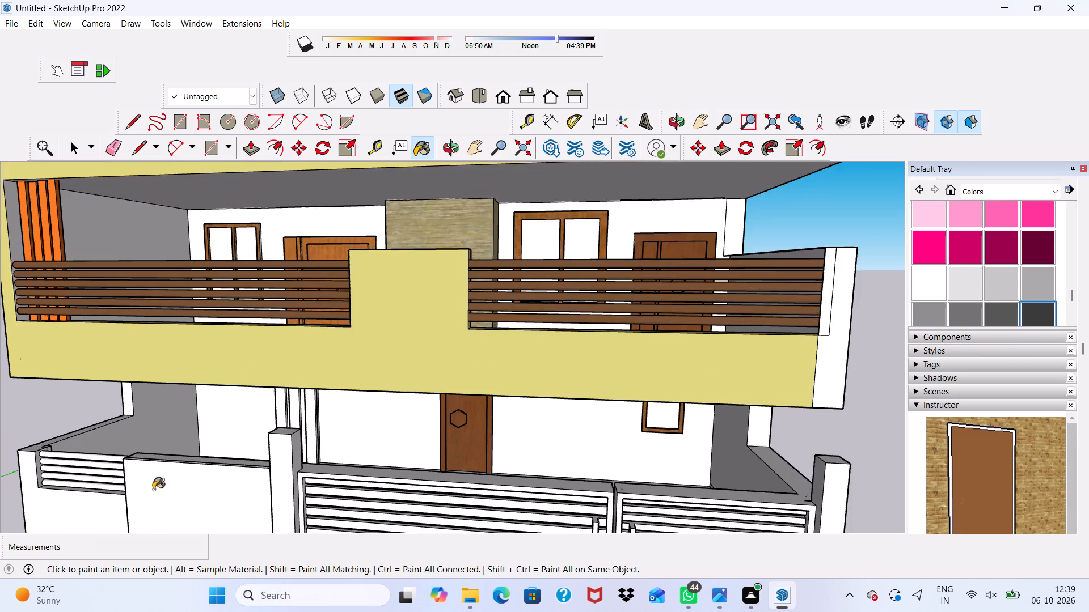
scroll(69, 431, up, 6)
click(91, 467)
scroll(90, 466, up, 3)
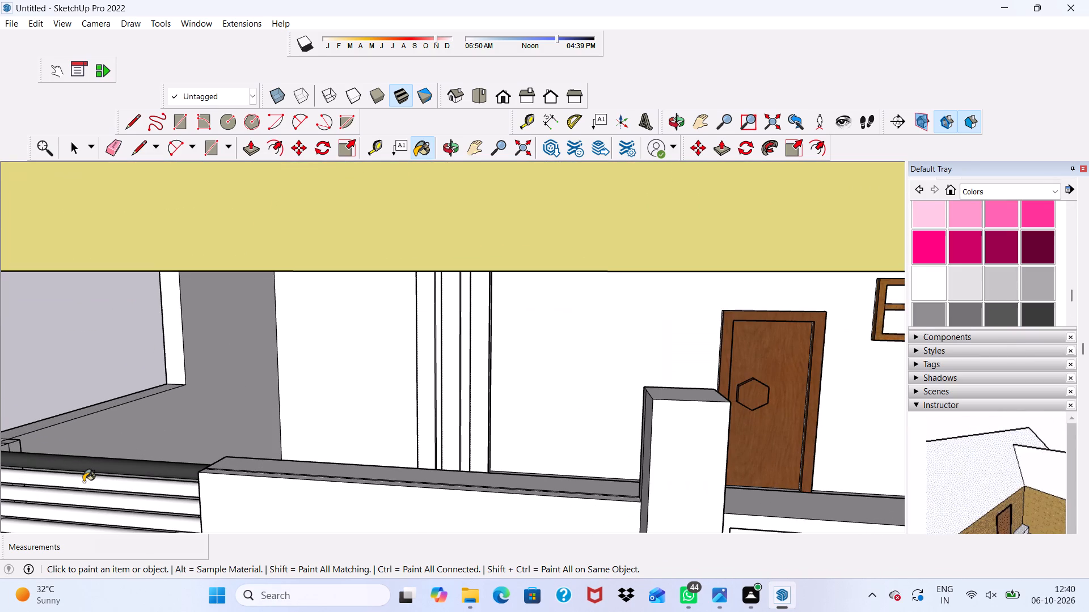
click(83, 482)
click(84, 499)
click(80, 517)
scroll(91, 490, down, 3)
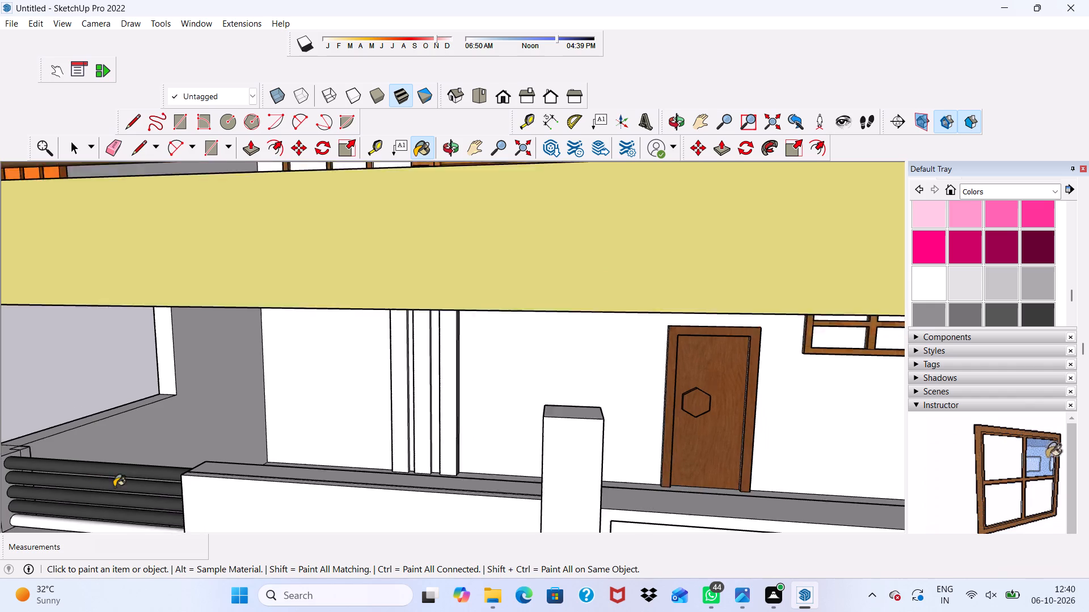
scroll(114, 487, down, 1)
scroll(120, 545, up, 7)
click(126, 528)
scroll(92, 484, down, 9)
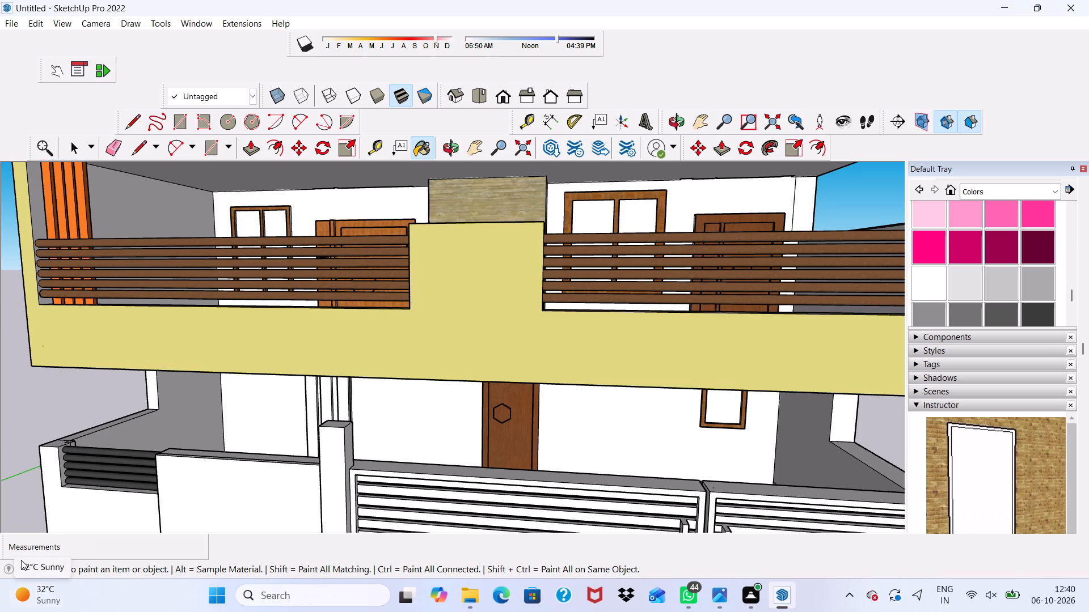
scroll(19, 561, down, 5)
scroll(2, 367, down, 2)
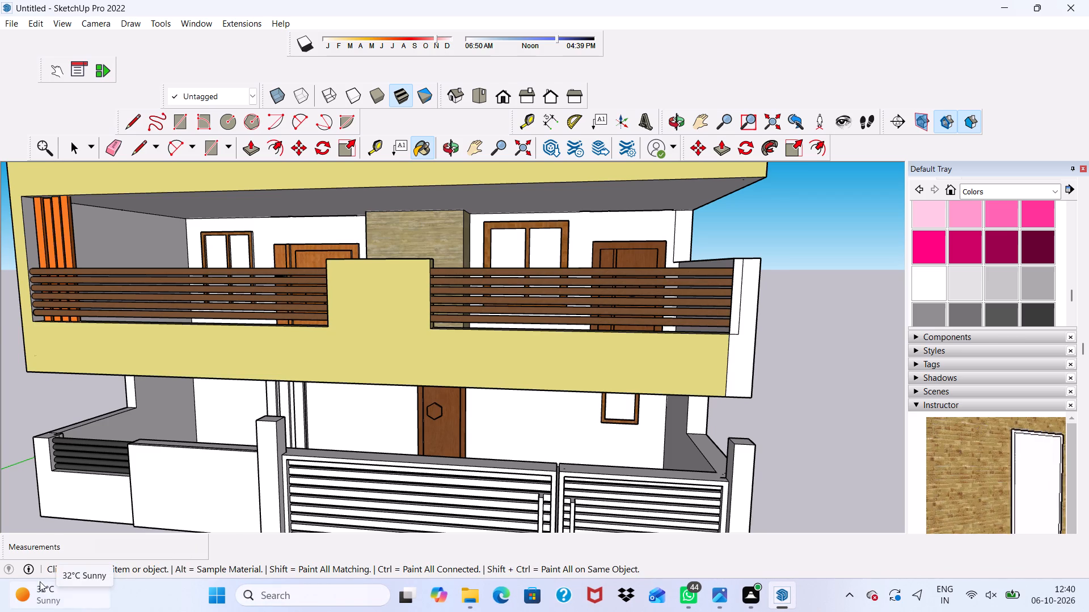
scroll(232, 569, down, 3)
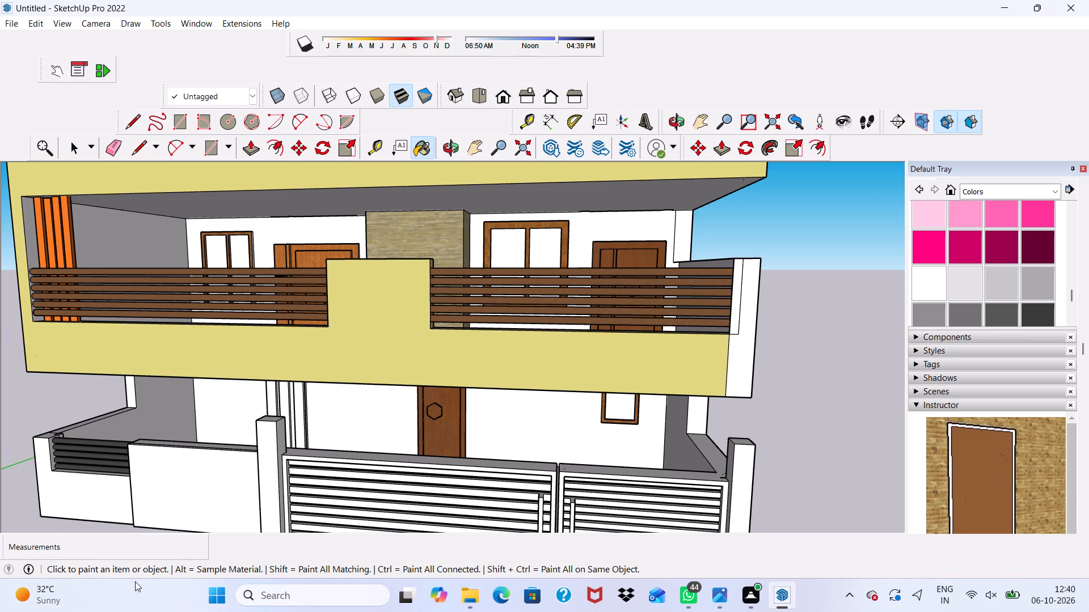
scroll(134, 581, down, 4)
key(space)
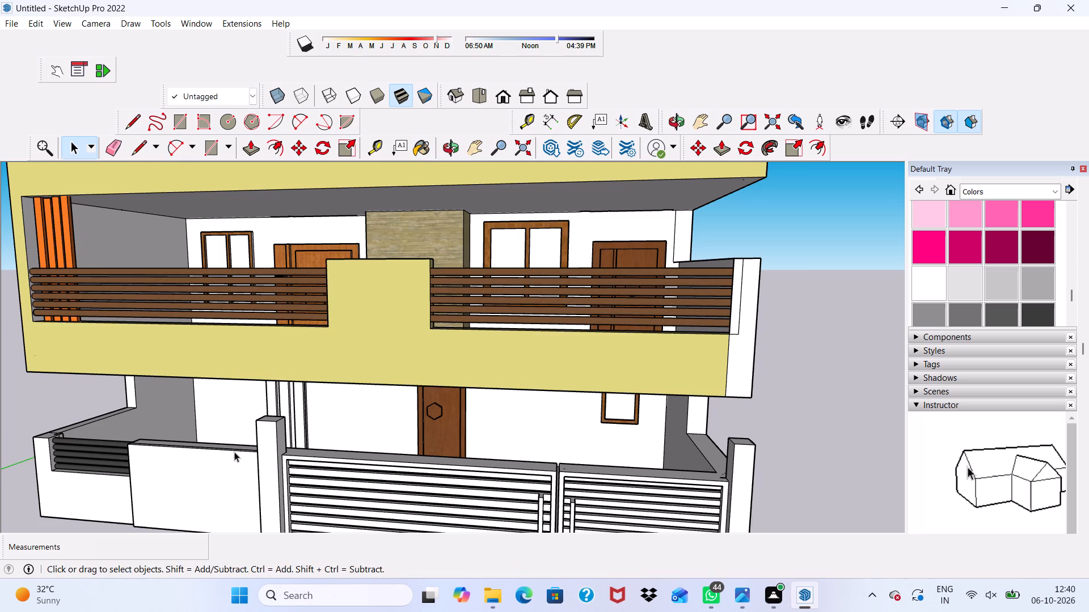
Paint the front faces of both ground-floor gate frames with Formica Speckled Grey from the Synthetic Surfaces collection.
scroll(234, 452, down, 4)
middle_drag(237, 451, 299, 464)
scroll(305, 464, up, 3)
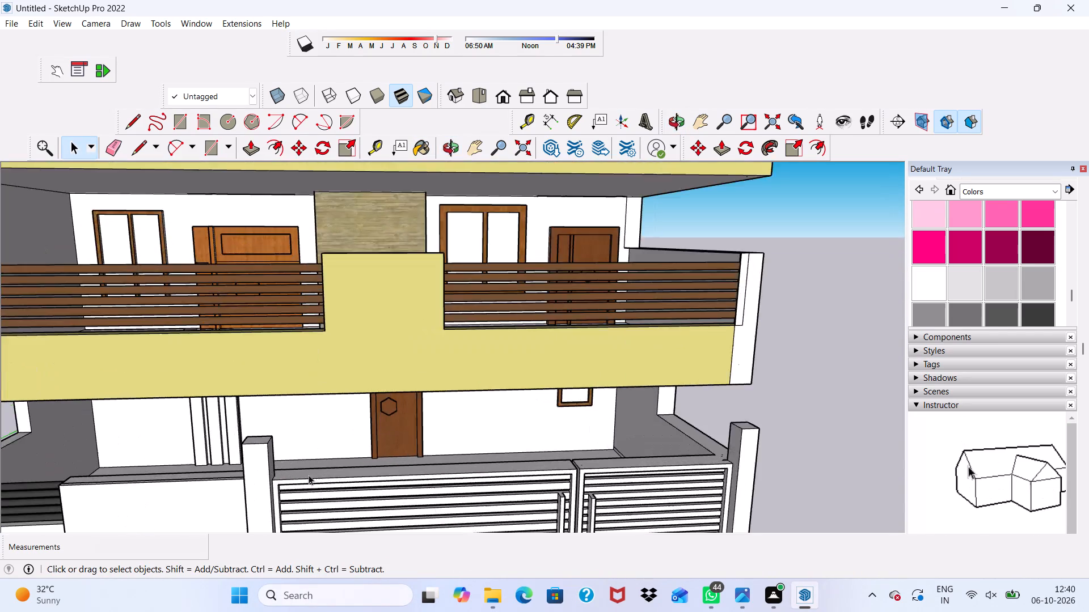
scroll(309, 475, up, 4)
middle_drag(319, 503, 273, 403)
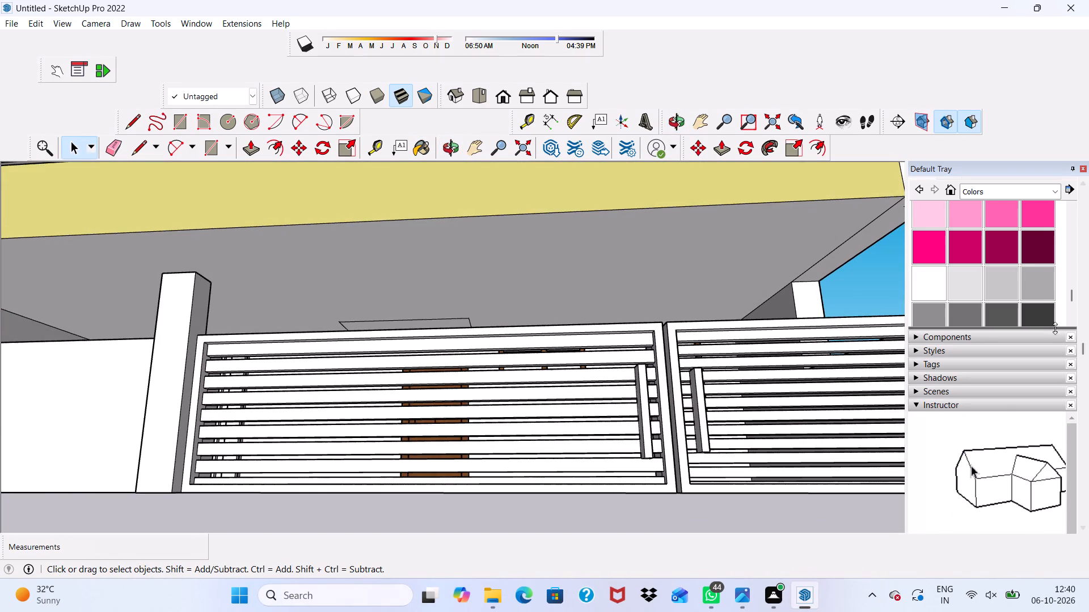
click(1052, 195)
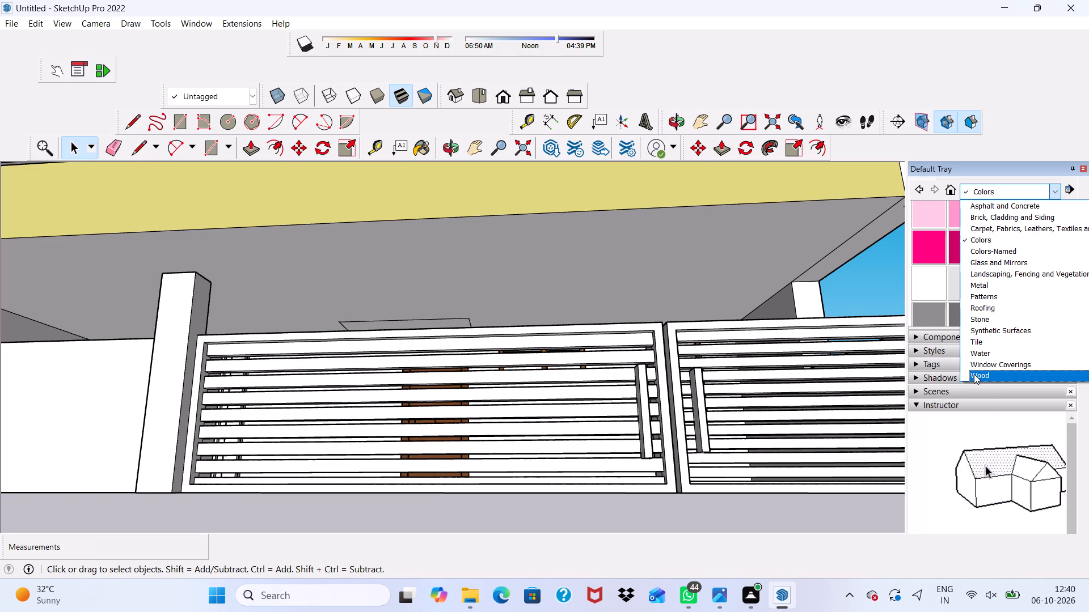
click(982, 329)
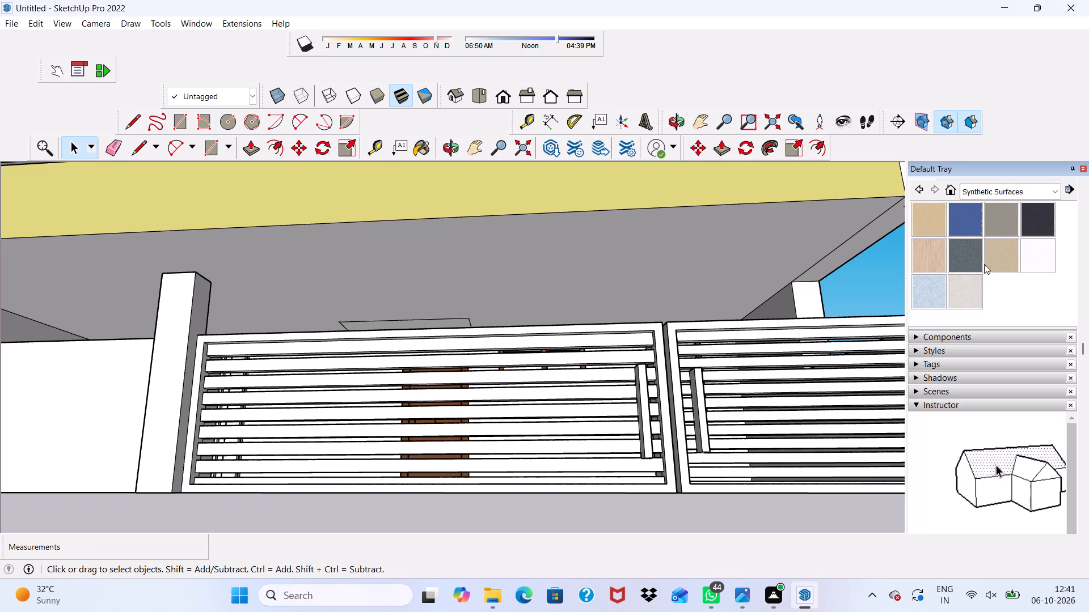
click(982, 254)
click(966, 255)
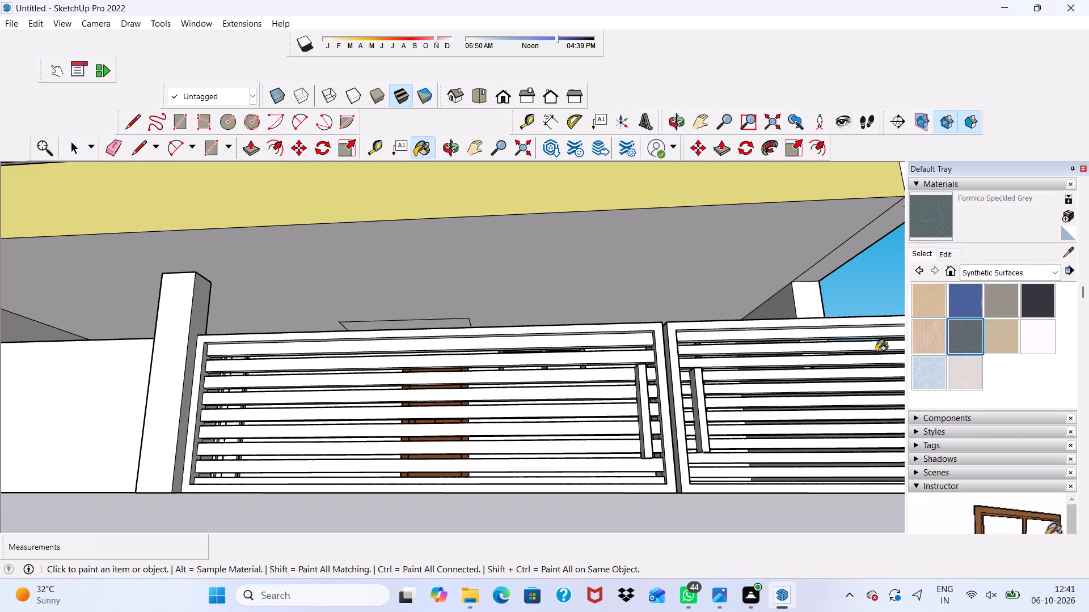
scroll(785, 425, up, 7)
scroll(631, 294, up, 1)
click(640, 279)
scroll(711, 311, up, 3)
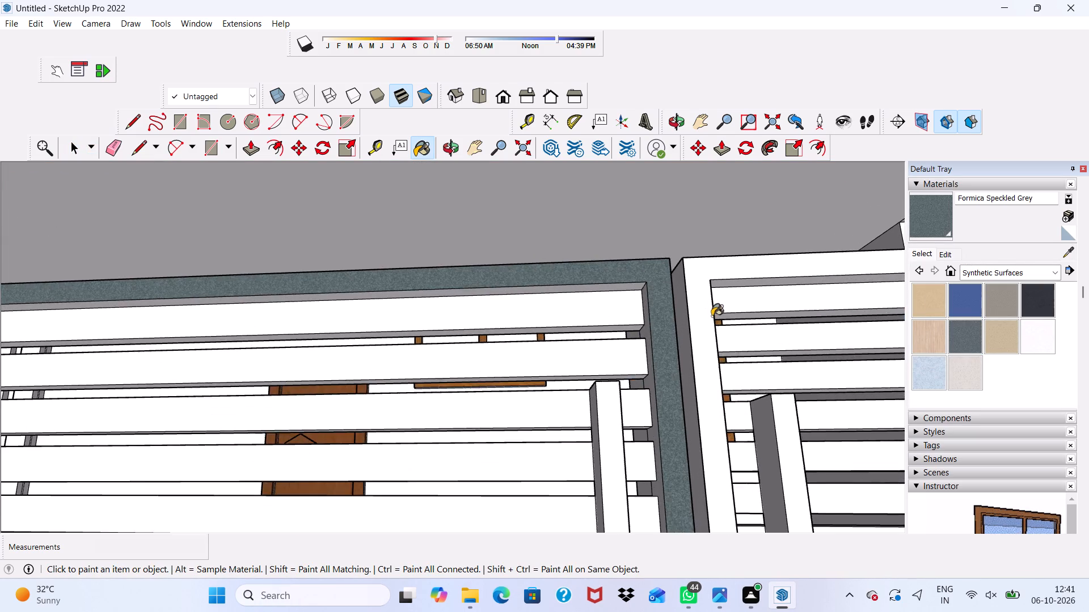
scroll(712, 321, down, 2)
scroll(709, 303, up, 3)
click(695, 311)
Paint the inner side edges and the underside of the top rail of the left gate frame with Formica Speckled Grey.
scroll(705, 270, down, 6)
scroll(649, 321, up, 8)
click(666, 288)
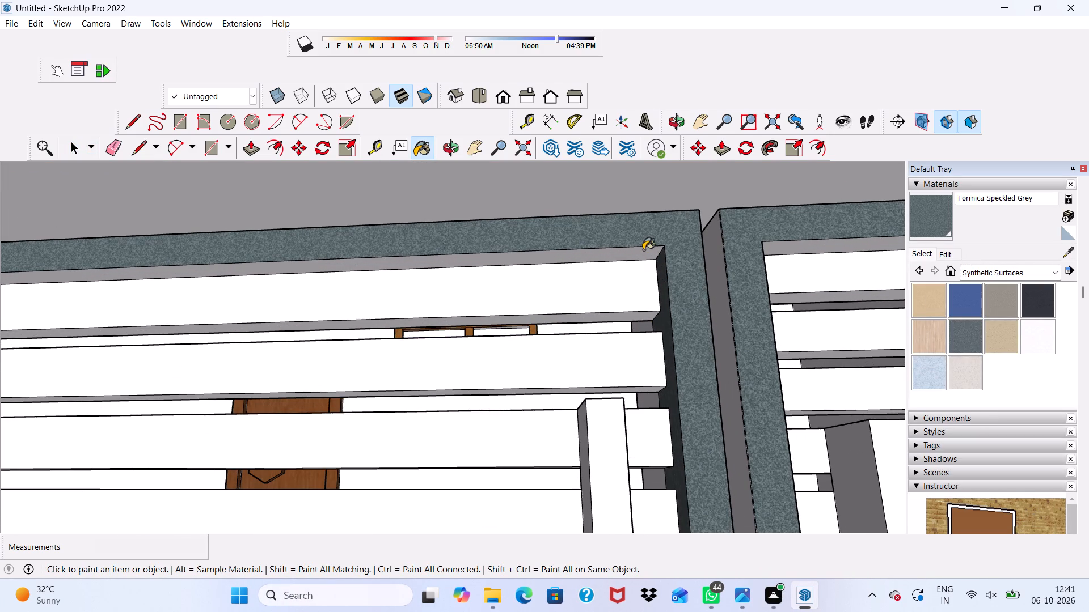
click(643, 250)
scroll(624, 232, down, 8)
scroll(653, 207, up, 1)
scroll(649, 223, down, 5)
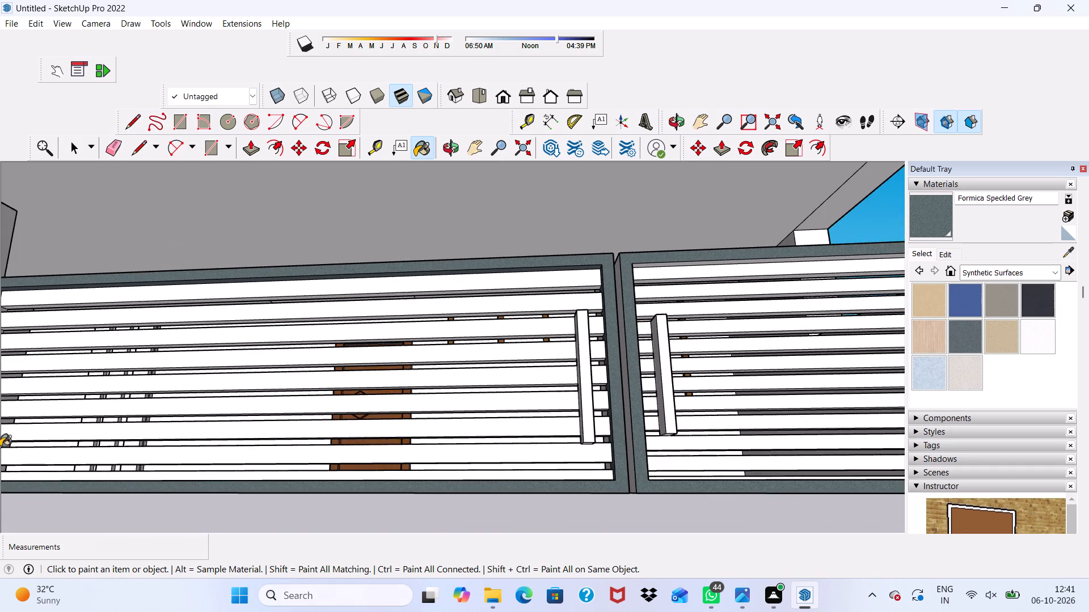
scroll(85, 402, up, 2)
scroll(257, 355, down, 4)
scroll(73, 345, up, 9)
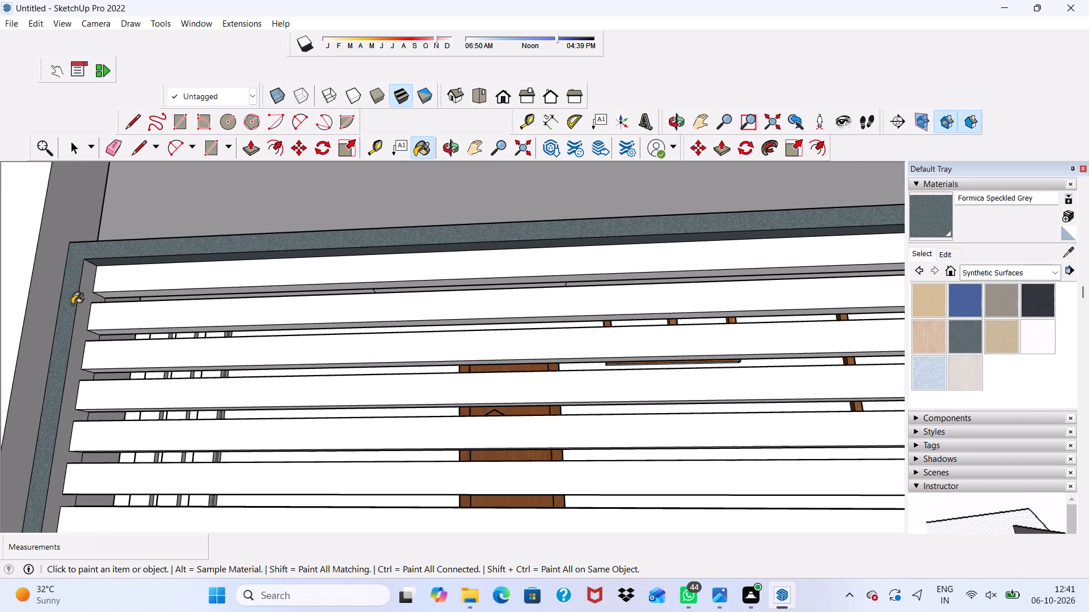
drag(120, 280, 115, 282)
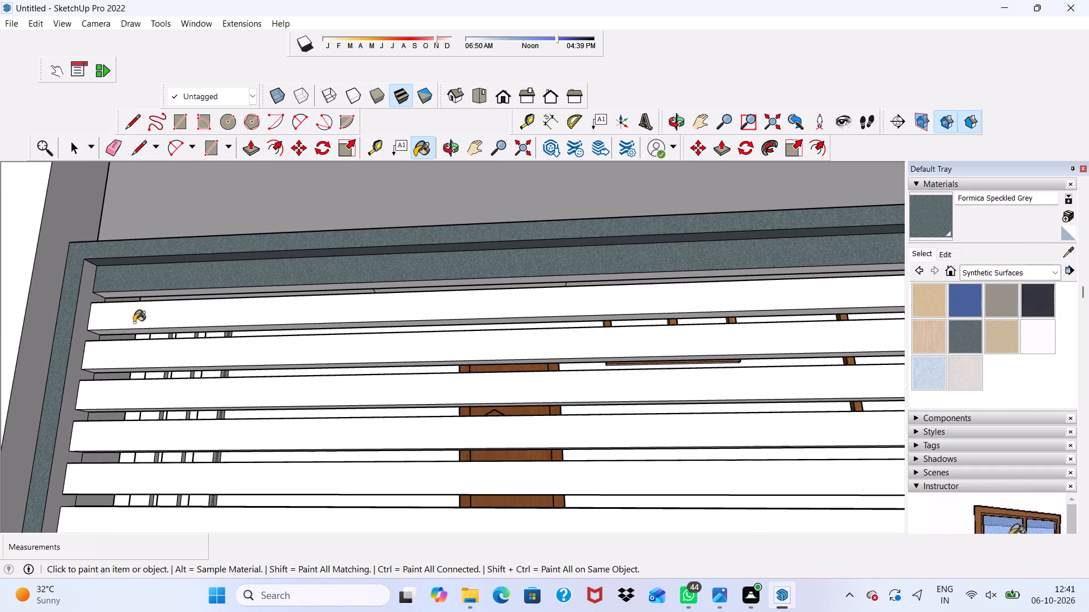
key(ctrl+z)
scroll(92, 351, up, 3)
click(70, 338)
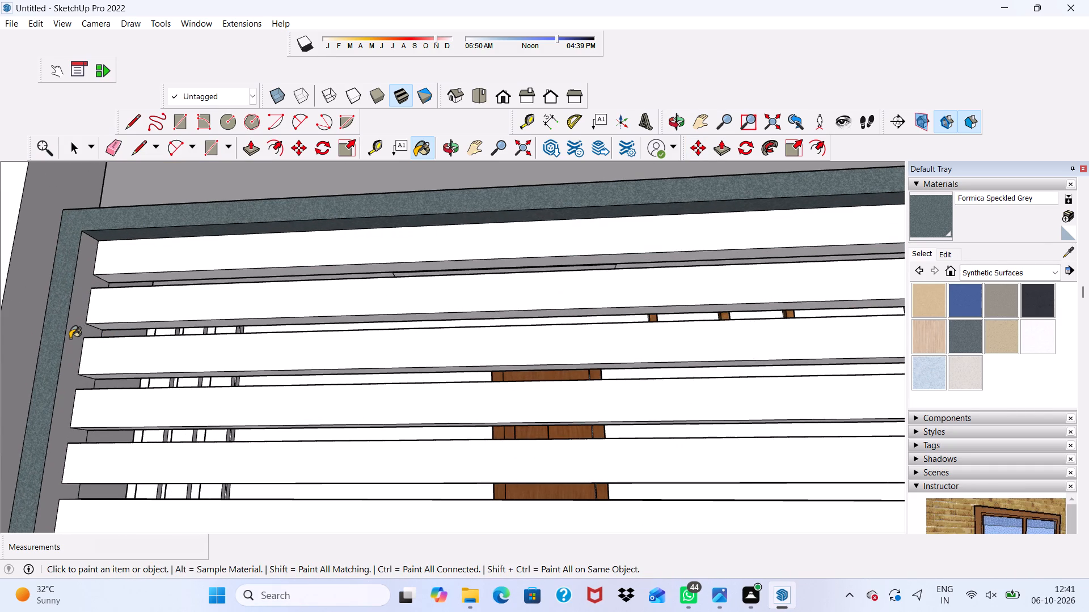
Paint the top edges of both gate frames and the left frame's edge facing the gap with Formica Speckled Grey.
scroll(63, 342, down, 13)
middle_drag(83, 345, 95, 375)
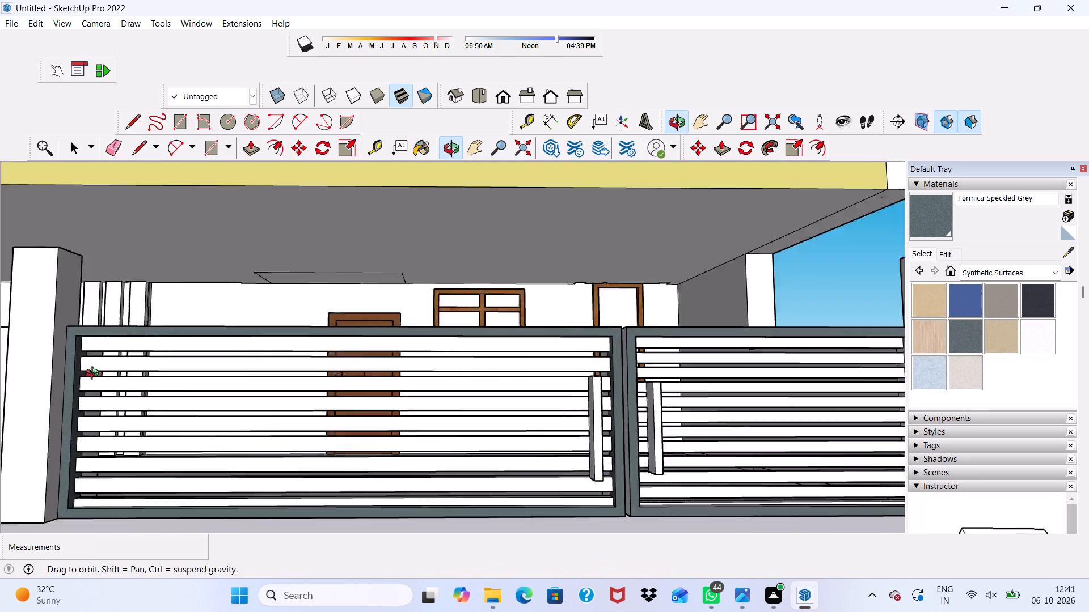
middle_drag(95, 375, 56, 385)
middle_click(56, 386)
scroll(118, 473, up, 4)
middle_drag(73, 326, 25, 506)
scroll(54, 388, up, 1)
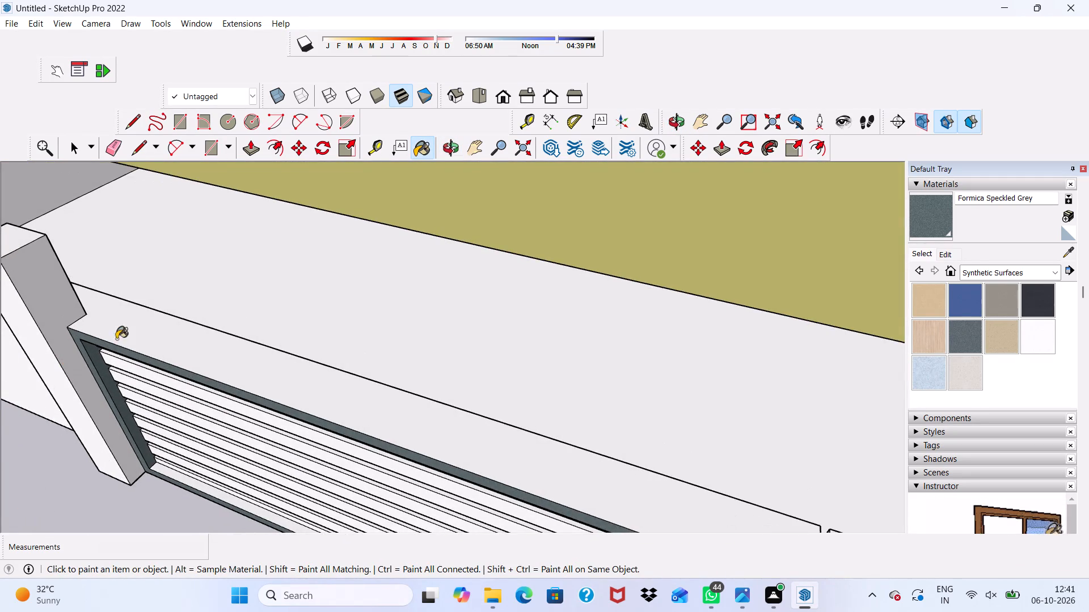
click(133, 325)
scroll(112, 358, down, 9)
middle_drag(188, 390, 209, 243)
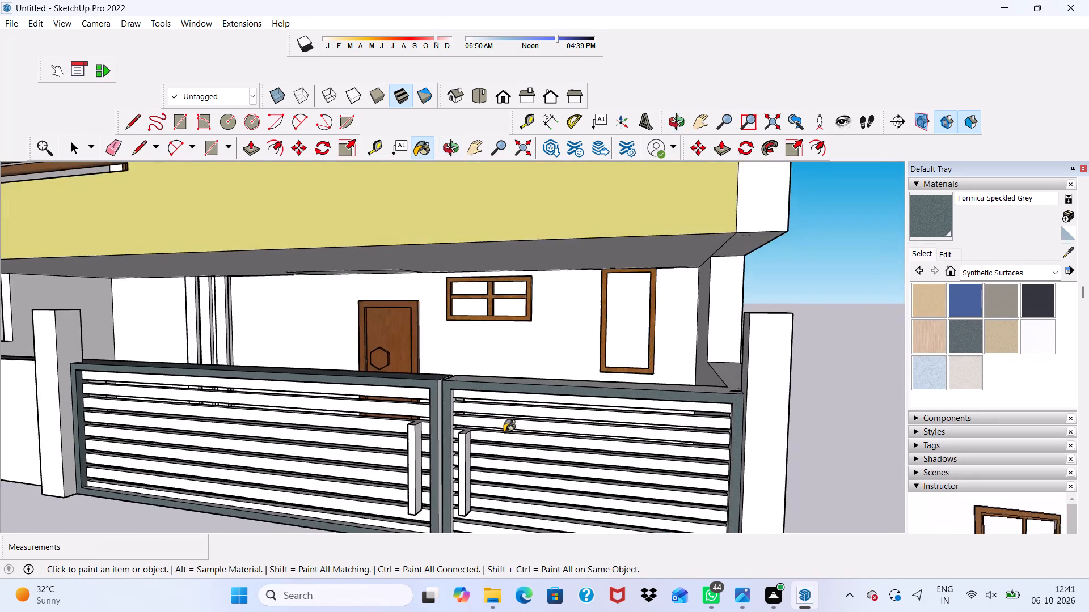
scroll(524, 430, up, 13)
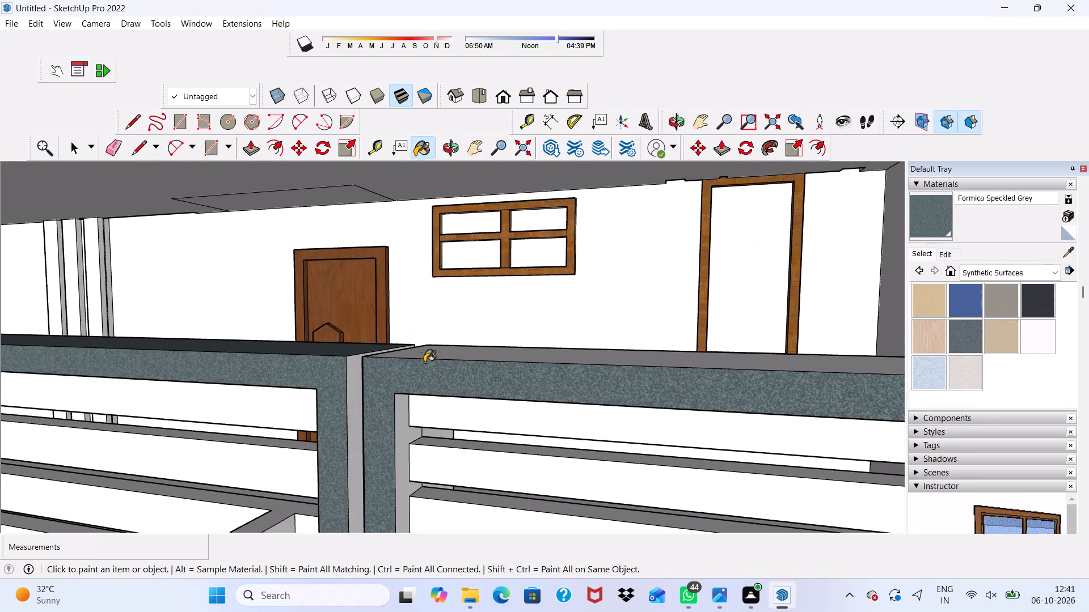
scroll(435, 355, up, 9)
click(434, 354)
scroll(310, 406, up, 3)
click(176, 402)
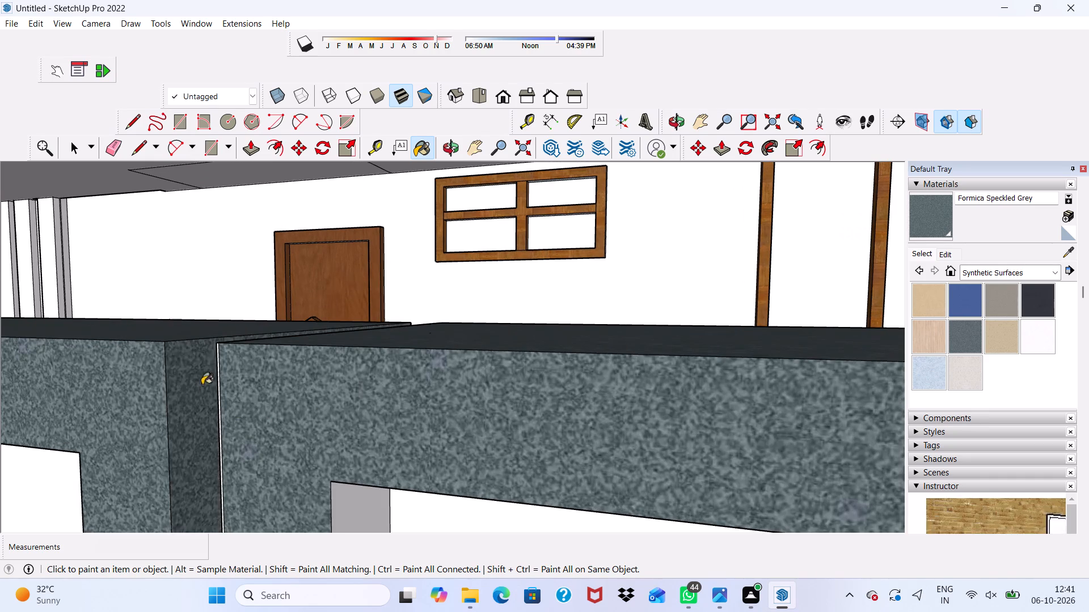
Paint the inner side edges and the underside of the top rail of the right gate frame with Formica Speckled Grey.
scroll(200, 384, down, 4)
middle_drag(230, 393, 96, 339)
click(234, 470)
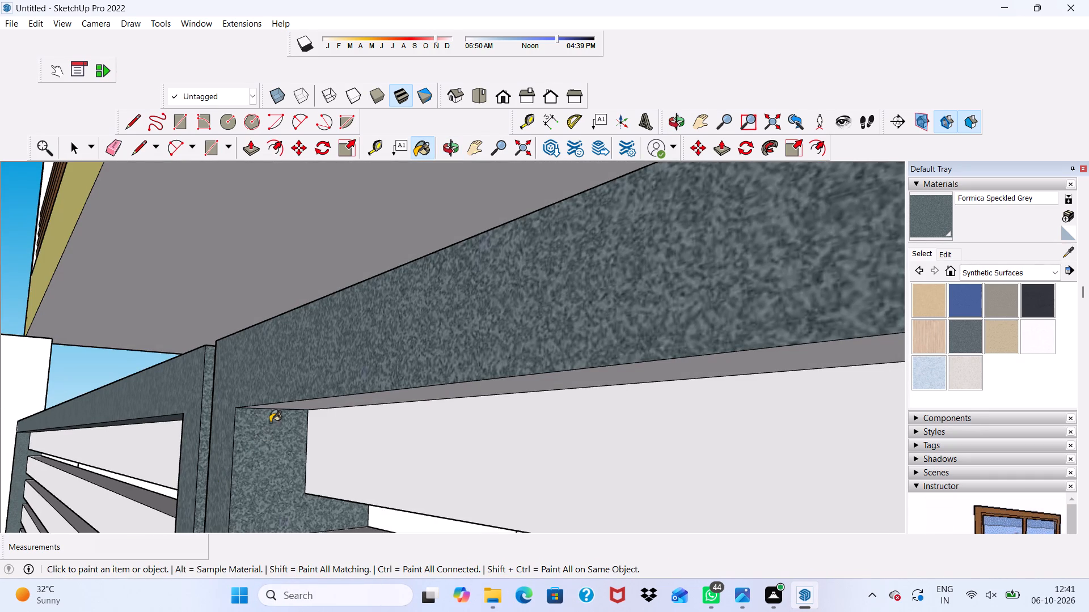
click(282, 406)
scroll(32, 468, down, 6)
middle_drag(100, 484, 296, 418)
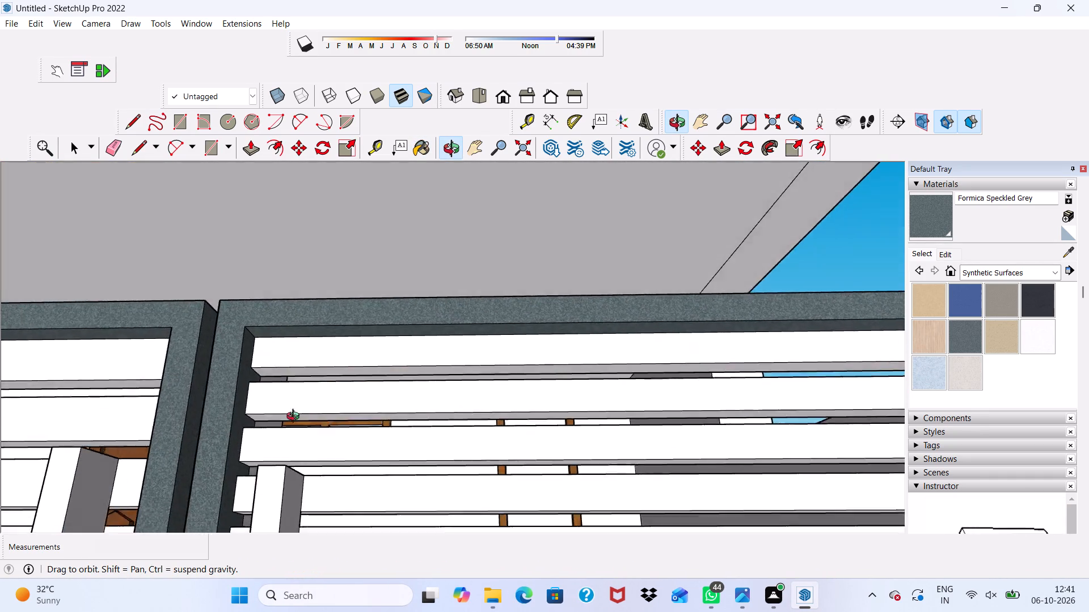
middle_drag(296, 418, 306, 411)
scroll(219, 396, up, 1)
scroll(128, 357, down, 15)
scroll(0, 15, down, 5)
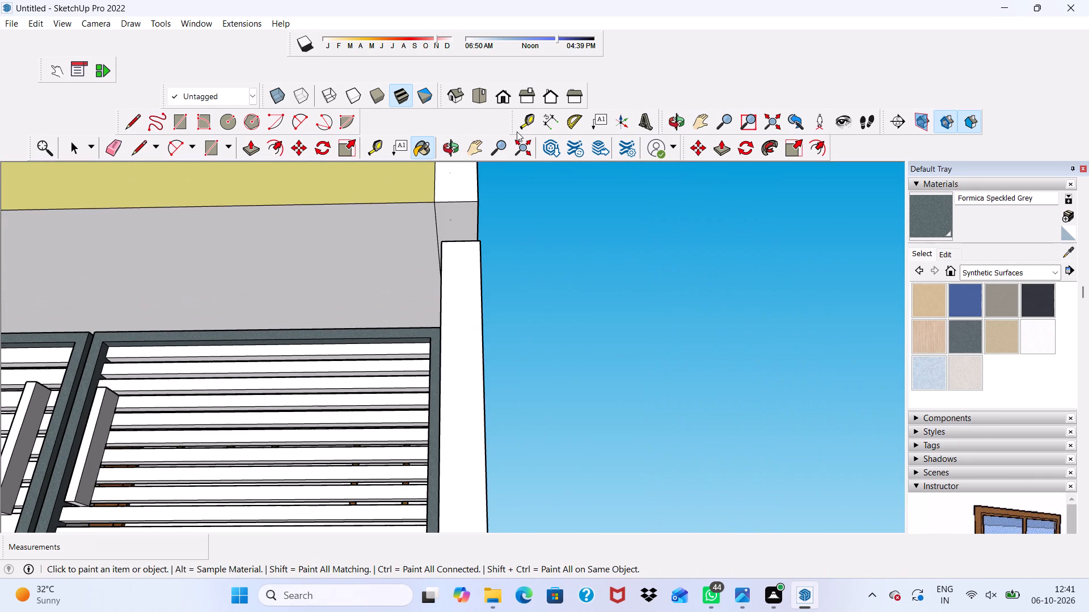
scroll(550, 141, up, 3)
scroll(572, 154, down, 7)
scroll(864, 64, up, 1)
scroll(918, 77, down, 2)
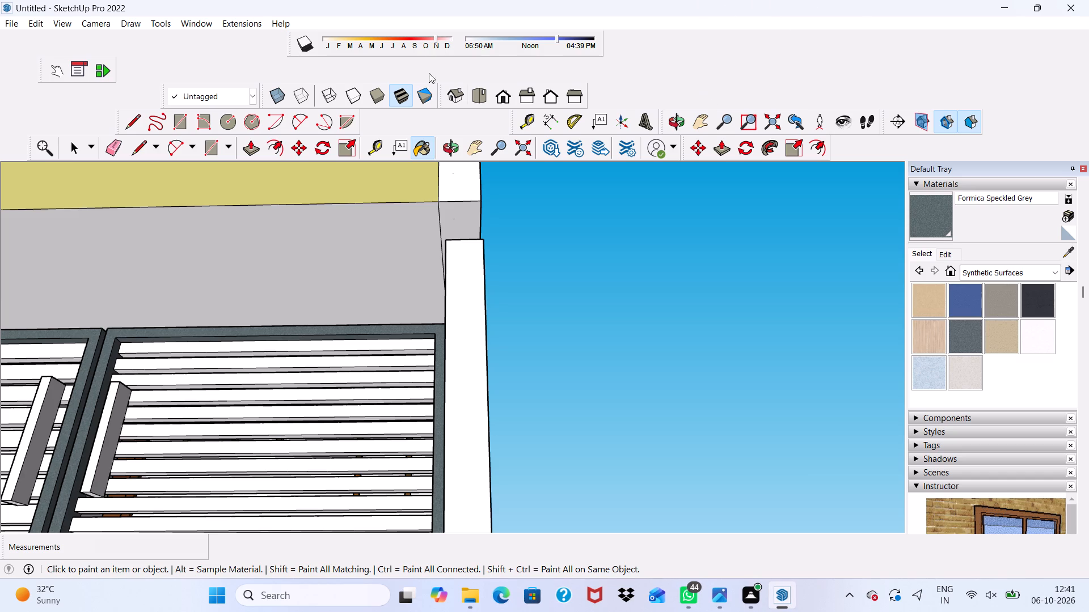
scroll(128, 15, down, 1)
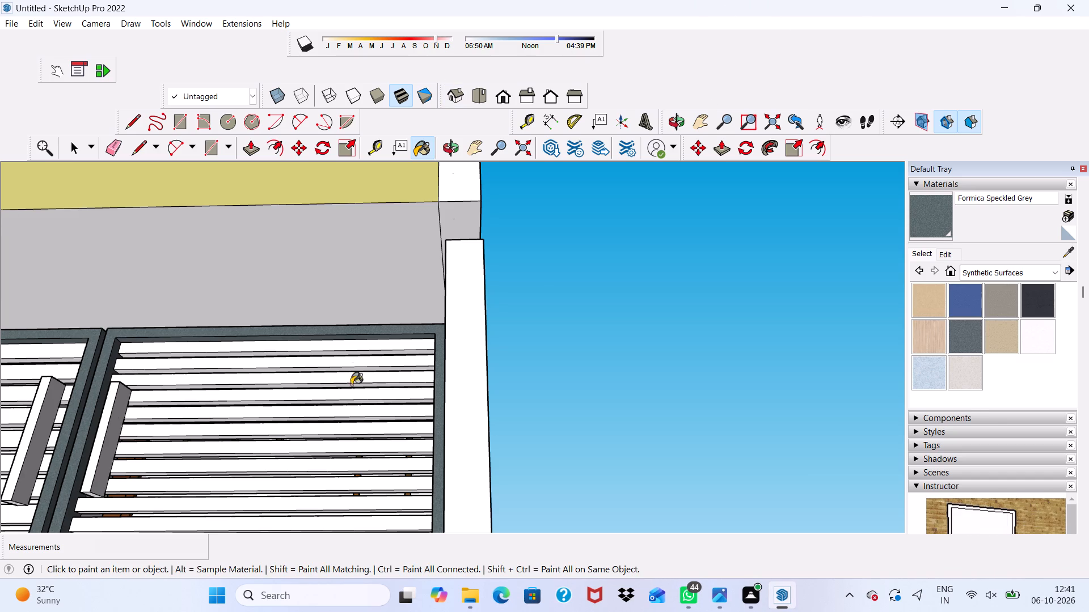
scroll(346, 378, up, 3)
middle_drag(348, 376, 482, 389)
middle_drag(499, 385, 510, 385)
scroll(527, 383, up, 3)
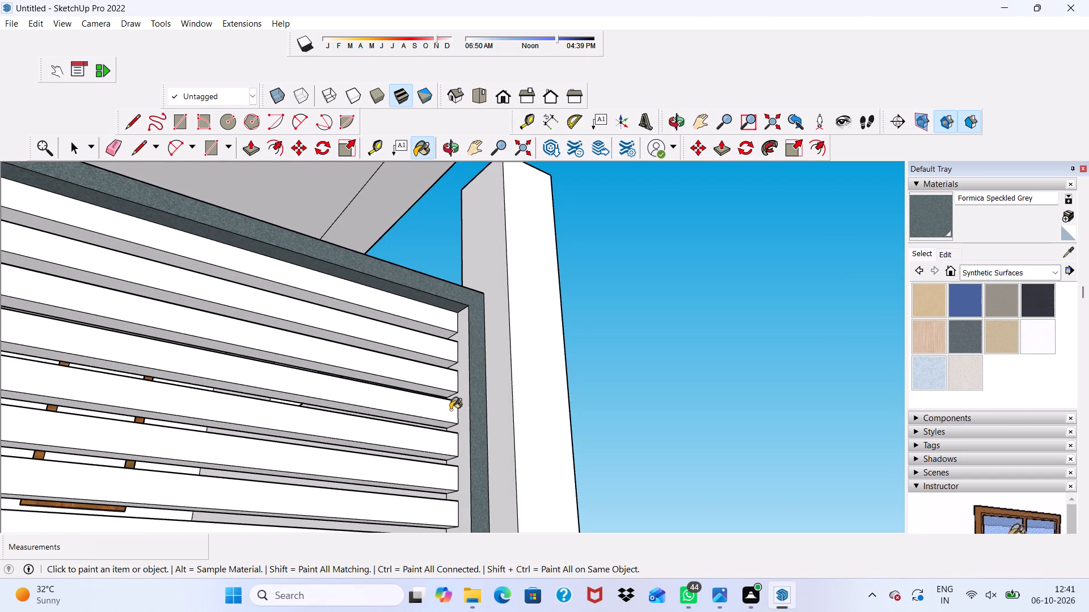
click(460, 405)
Paint the upper faces of the bottom rails of both gate frames with Formica Speckled Grey.
scroll(412, 367, down, 2)
scroll(412, 367, up, 1)
scroll(412, 367, down, 10)
middle_drag(289, 369, 267, 403)
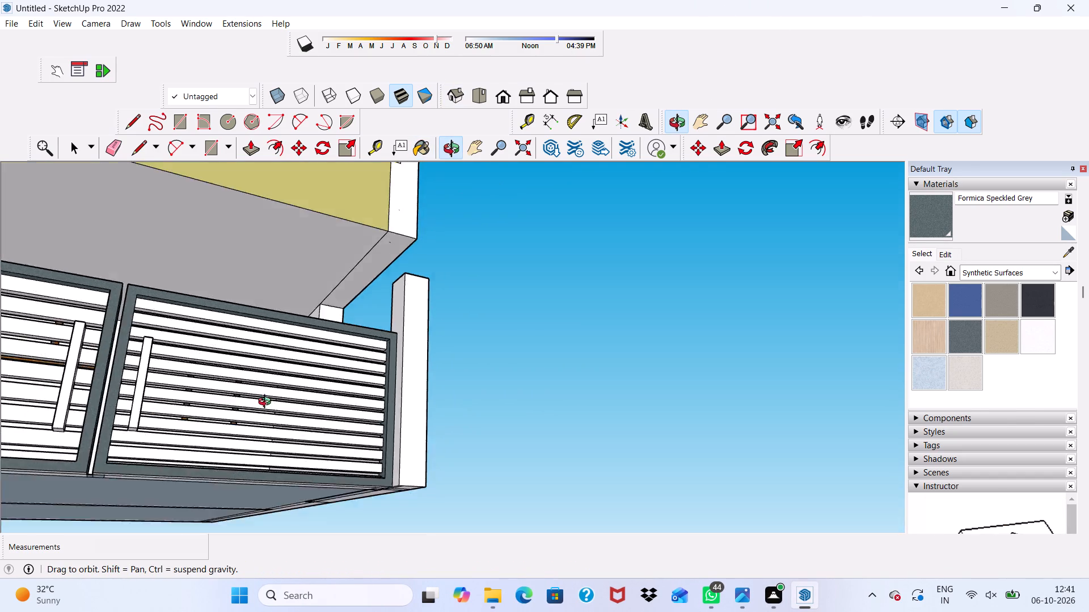
middle_drag(267, 403, 189, 484)
scroll(163, 510, up, 19)
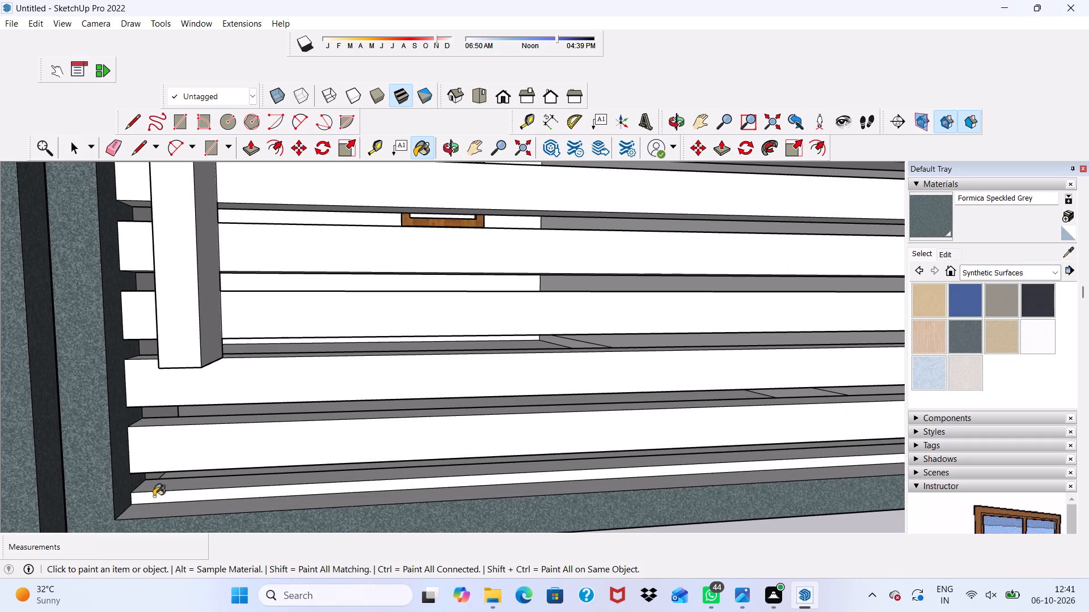
click(148, 507)
scroll(145, 484, down, 13)
scroll(130, 474, up, 4)
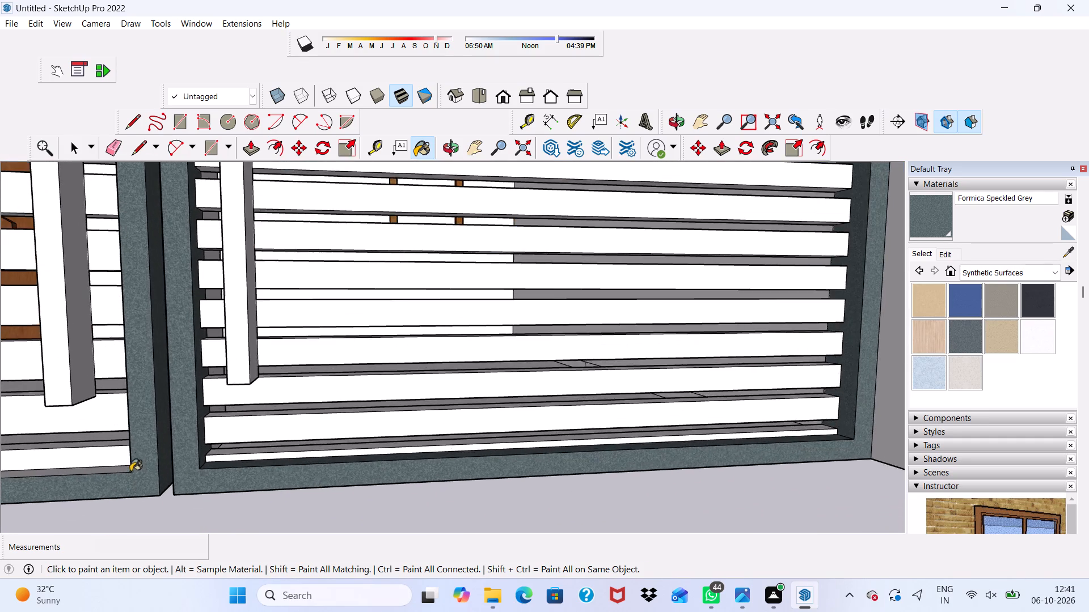
scroll(130, 471, up, 6)
click(74, 473)
Examine the painted gate frames together with the whole front facade of the house.
scroll(74, 473, down, 7)
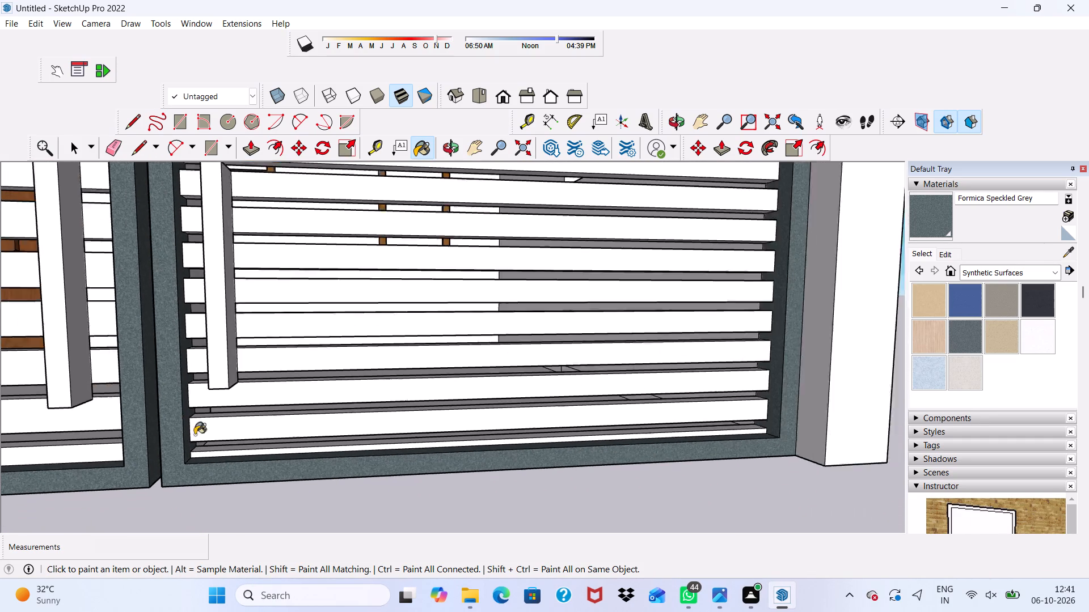
scroll(195, 435, down, 13)
scroll(357, 447, down, 9)
scroll(348, 494, up, 1)
scroll(352, 498, down, 3)
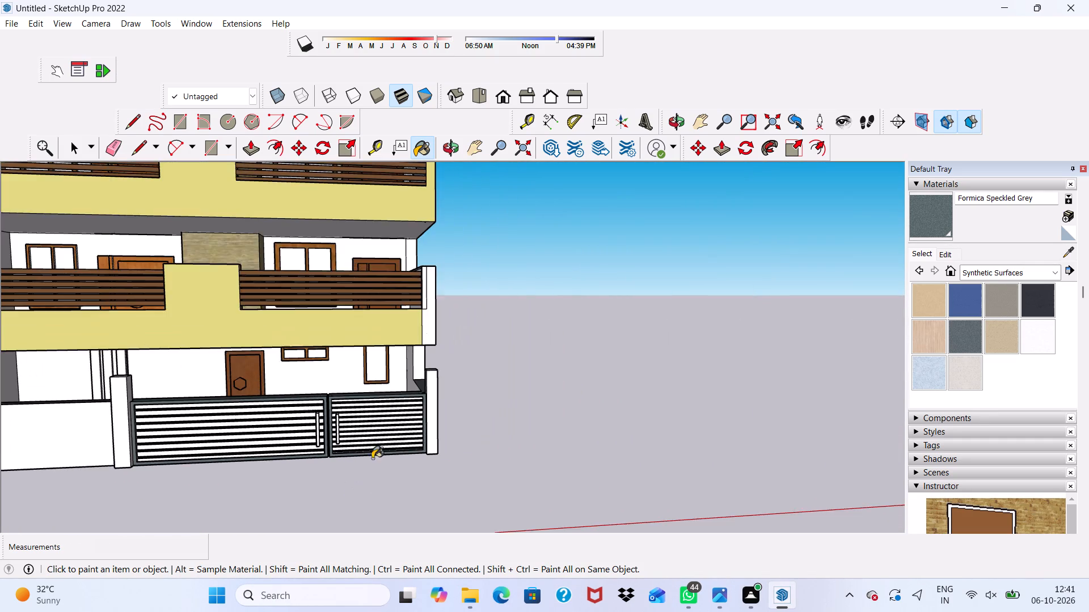
scroll(372, 458, down, 7)
middle_drag(314, 494, 271, 507)
scroll(278, 496, up, 5)
key(space)
scroll(278, 497, down, 2)
scroll(358, 439, up, 2)
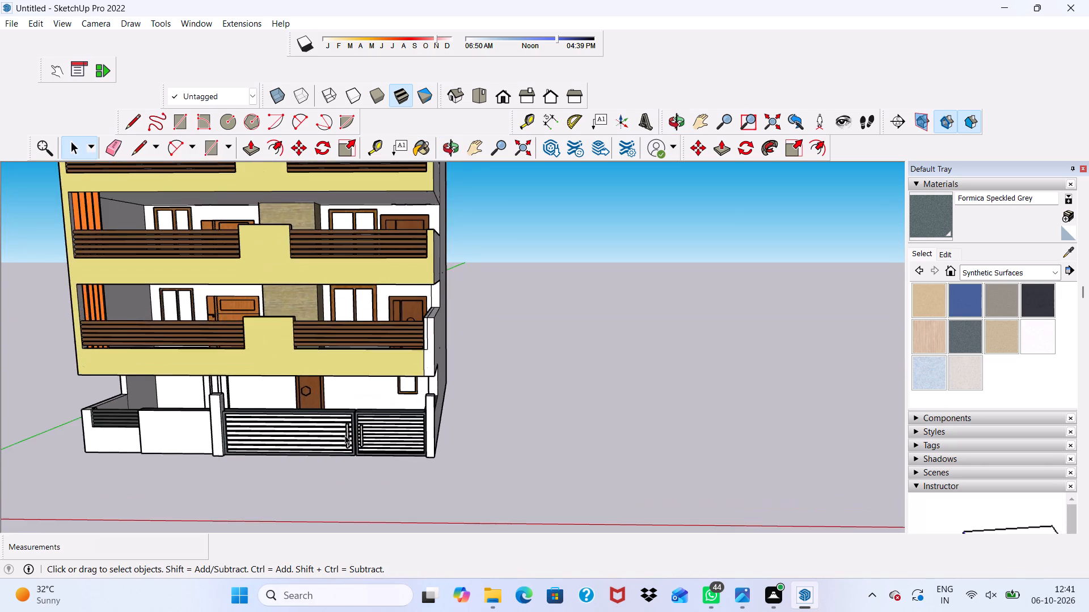
scroll(338, 420, down, 1)
middle_drag(309, 394, 303, 354)
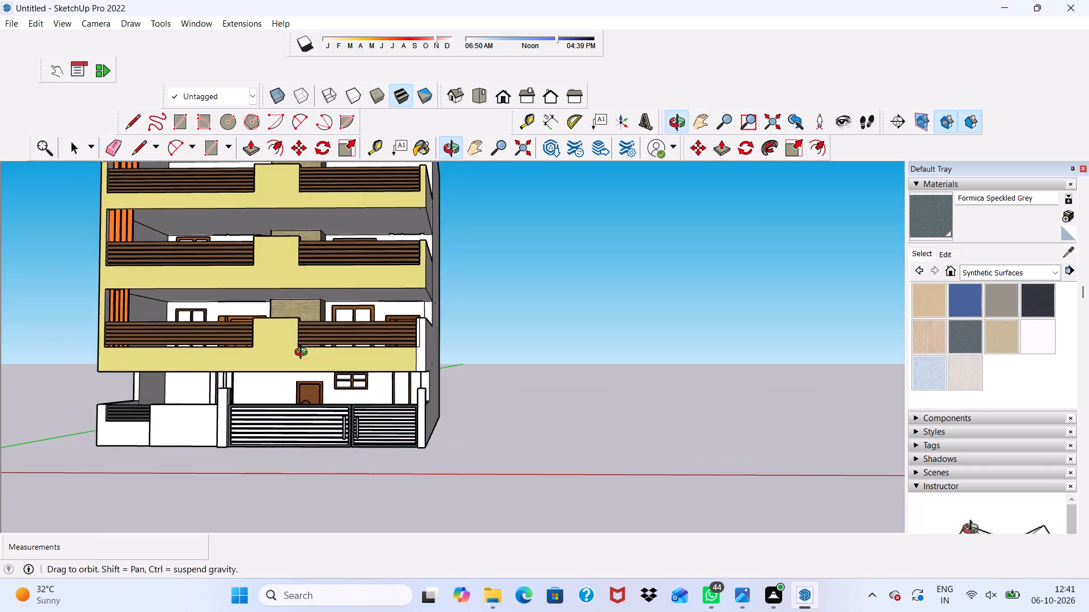
middle_drag(303, 354, 302, 354)
scroll(341, 422, up, 4)
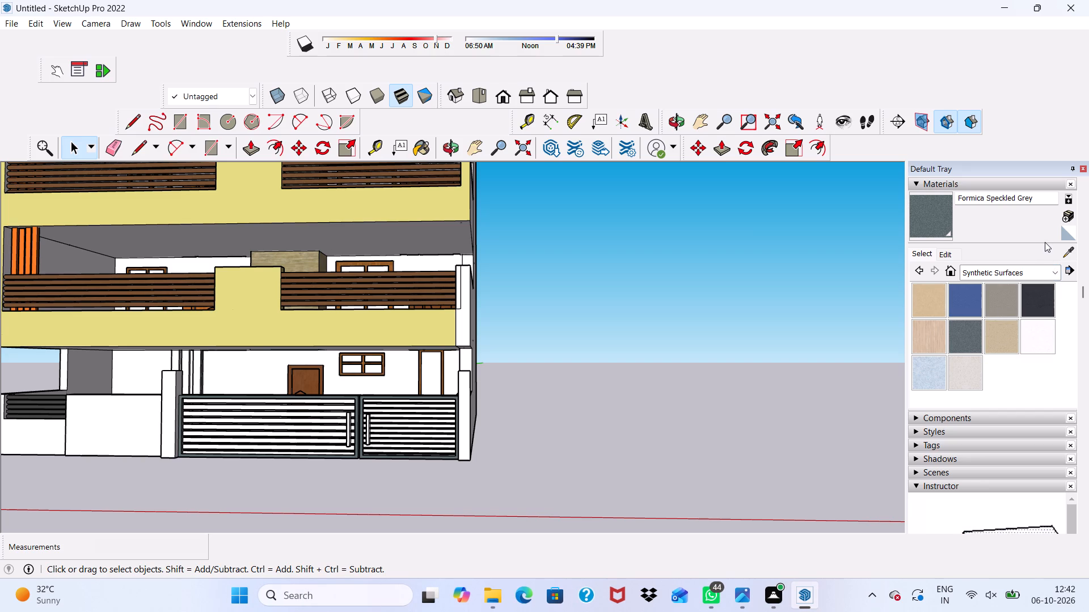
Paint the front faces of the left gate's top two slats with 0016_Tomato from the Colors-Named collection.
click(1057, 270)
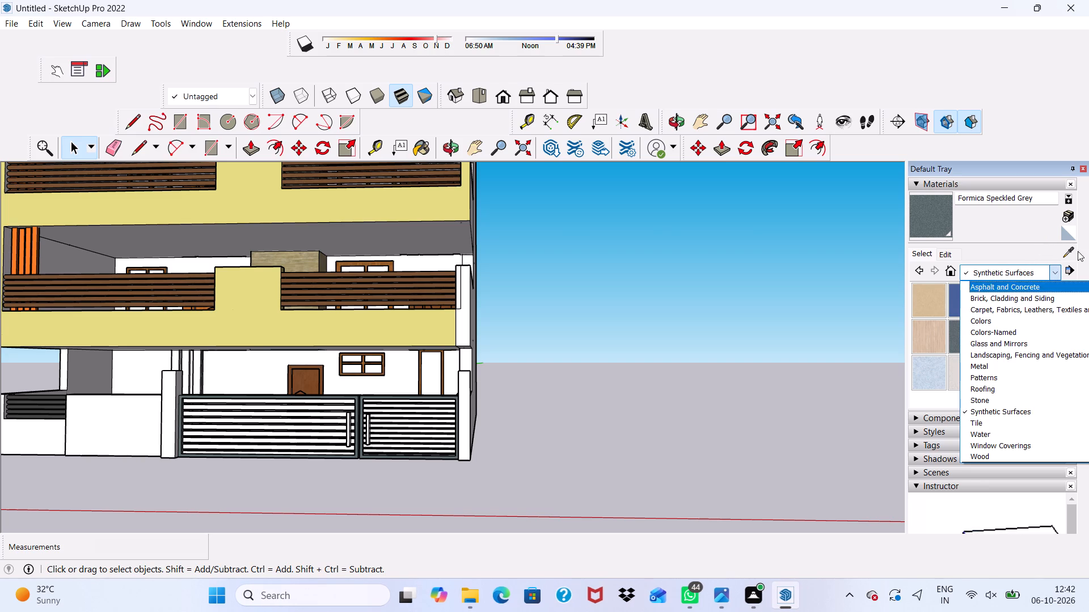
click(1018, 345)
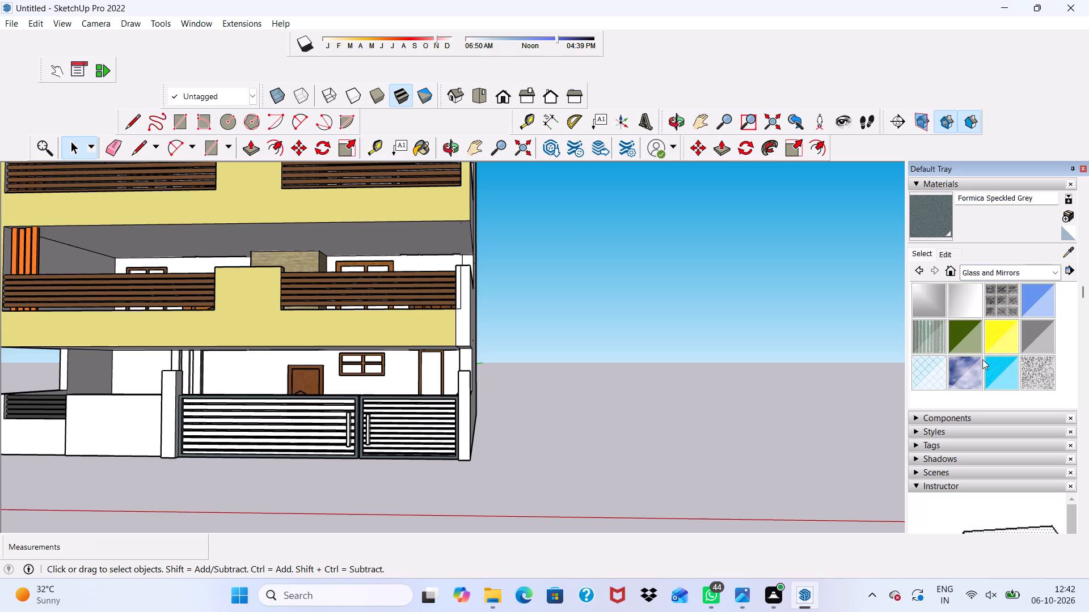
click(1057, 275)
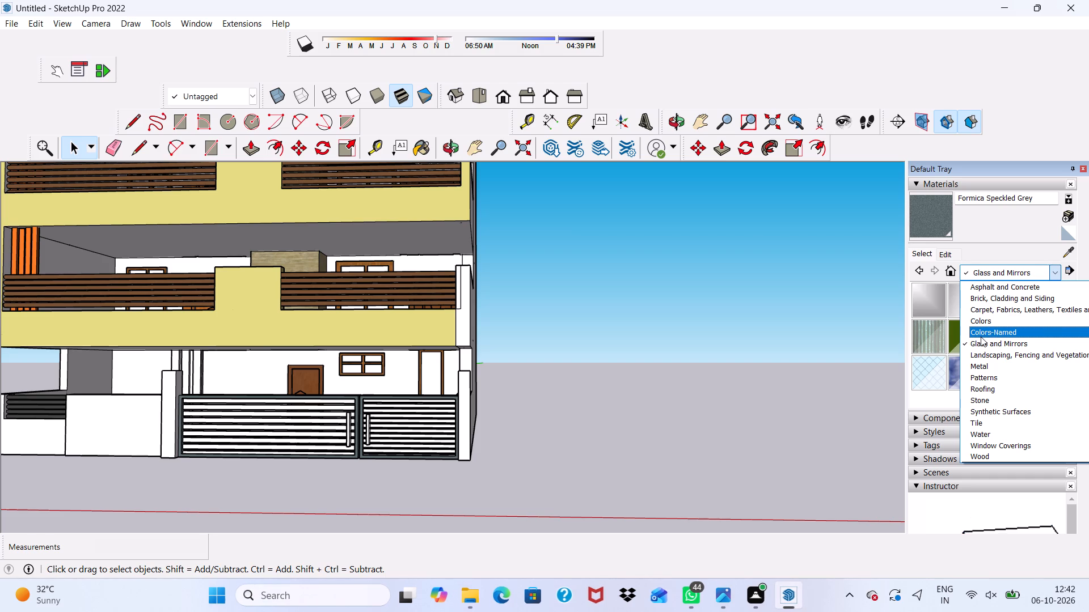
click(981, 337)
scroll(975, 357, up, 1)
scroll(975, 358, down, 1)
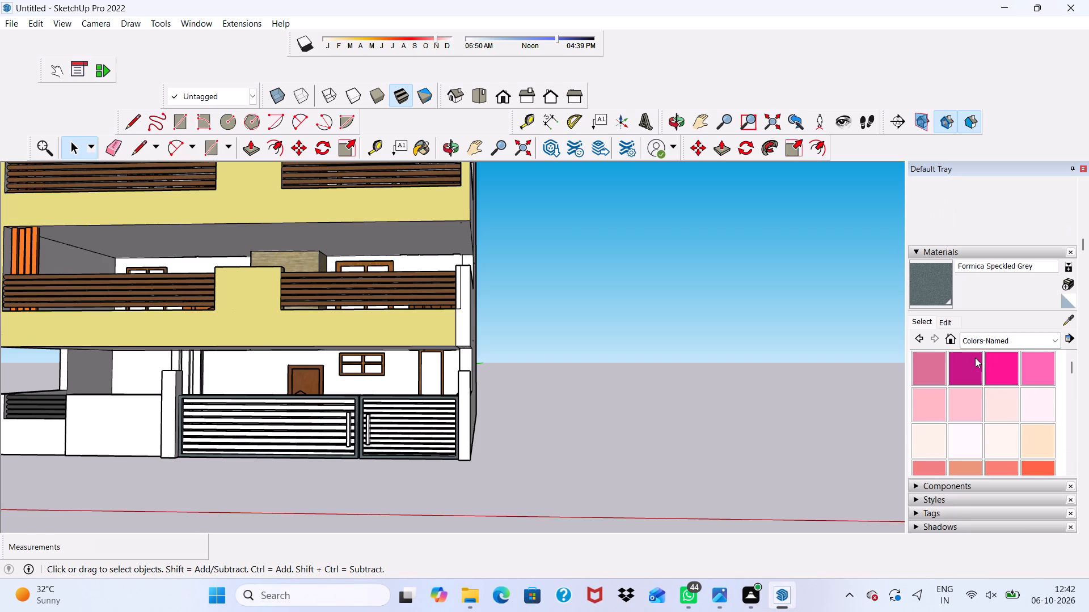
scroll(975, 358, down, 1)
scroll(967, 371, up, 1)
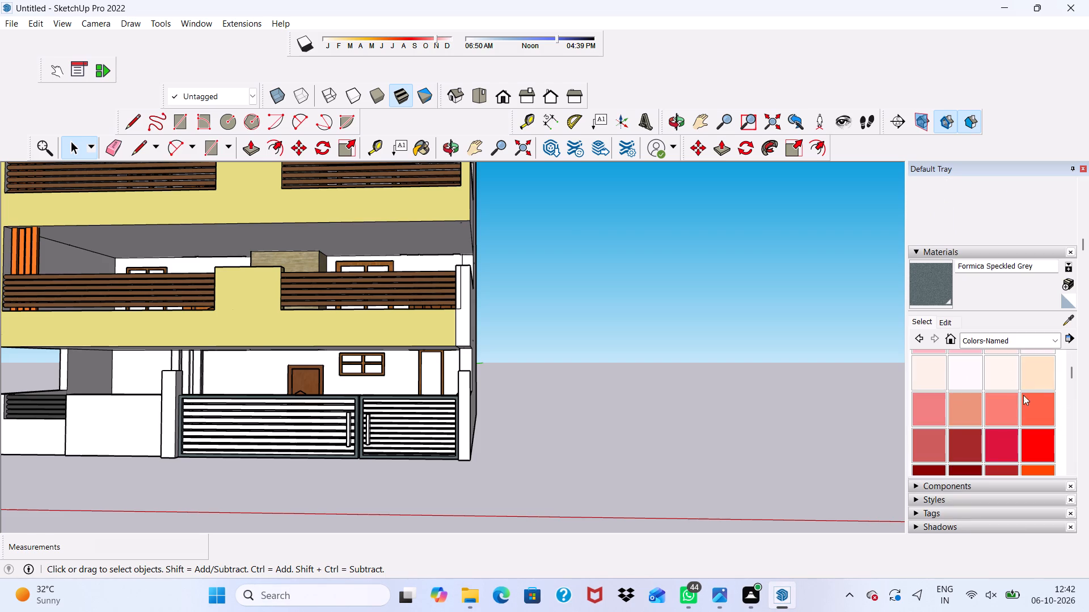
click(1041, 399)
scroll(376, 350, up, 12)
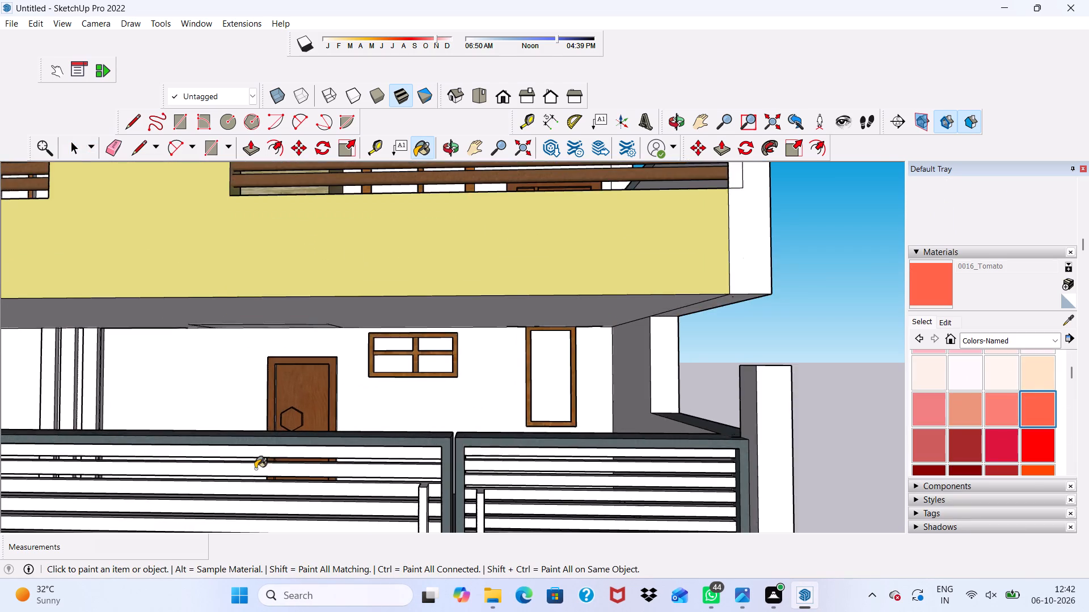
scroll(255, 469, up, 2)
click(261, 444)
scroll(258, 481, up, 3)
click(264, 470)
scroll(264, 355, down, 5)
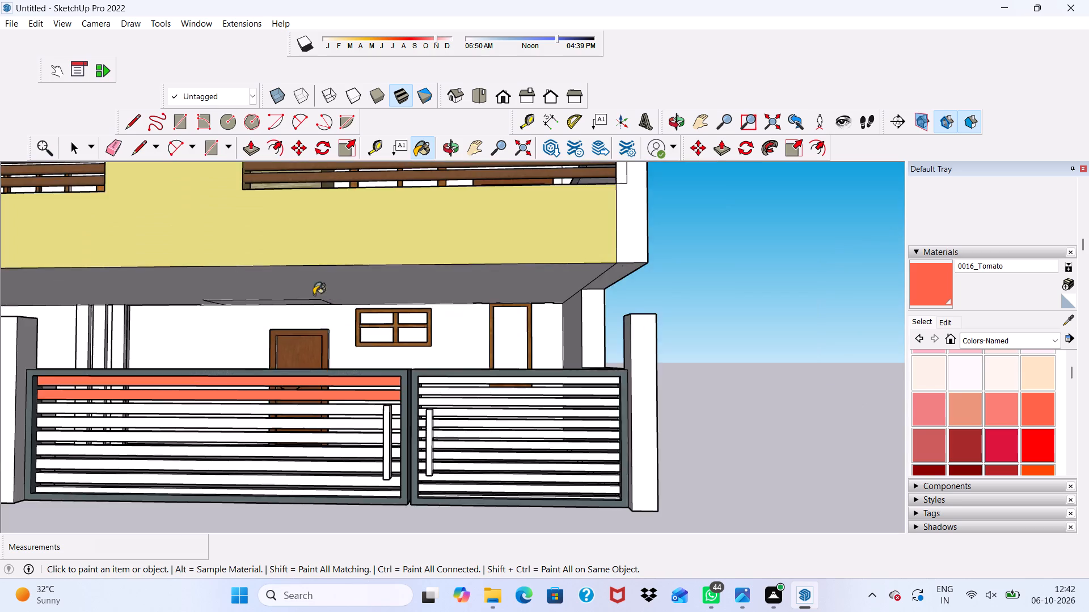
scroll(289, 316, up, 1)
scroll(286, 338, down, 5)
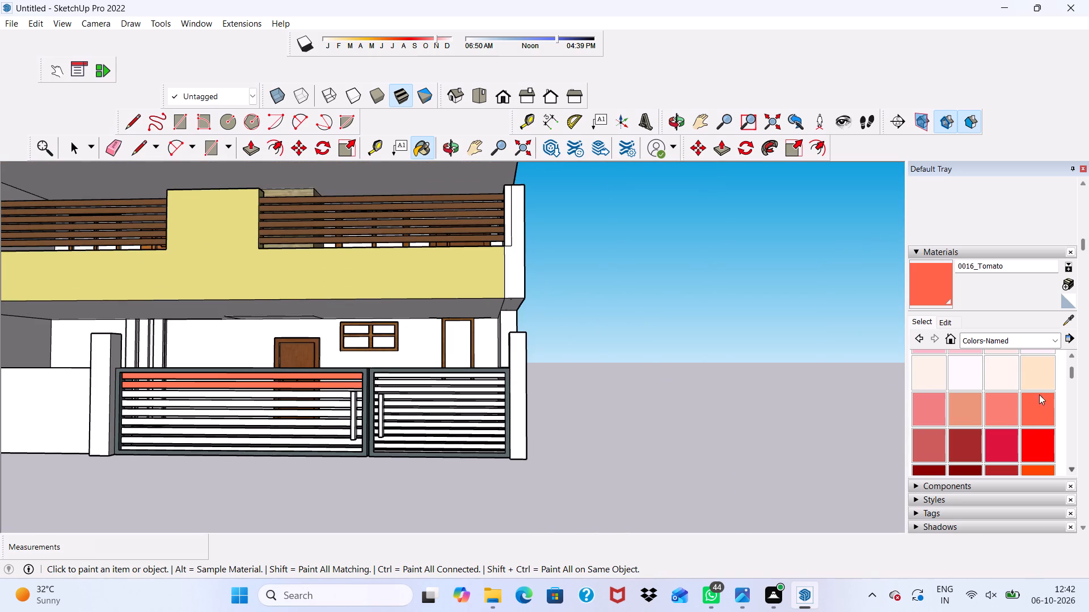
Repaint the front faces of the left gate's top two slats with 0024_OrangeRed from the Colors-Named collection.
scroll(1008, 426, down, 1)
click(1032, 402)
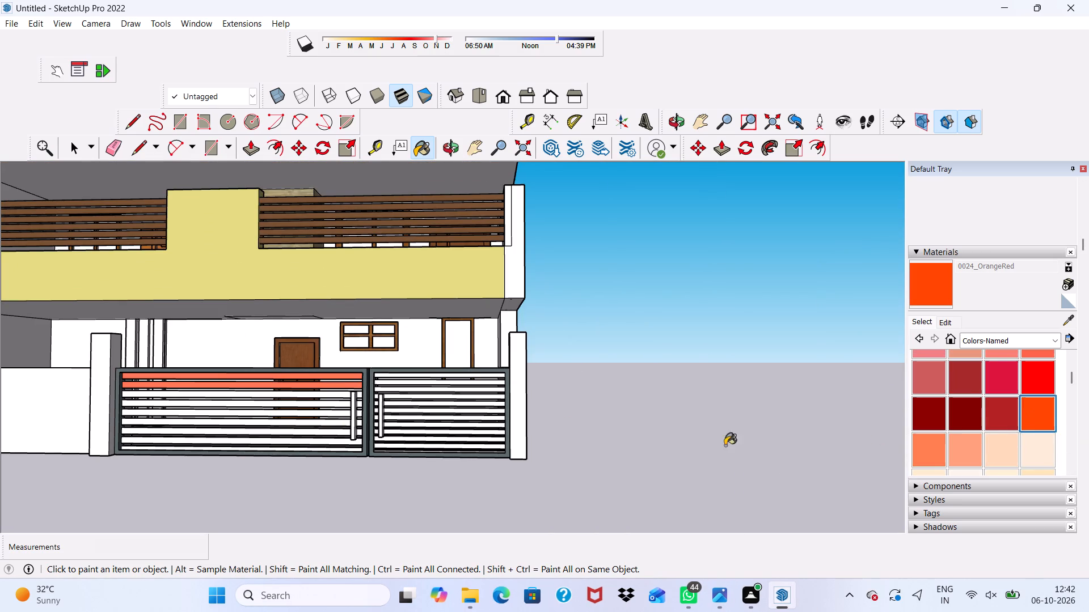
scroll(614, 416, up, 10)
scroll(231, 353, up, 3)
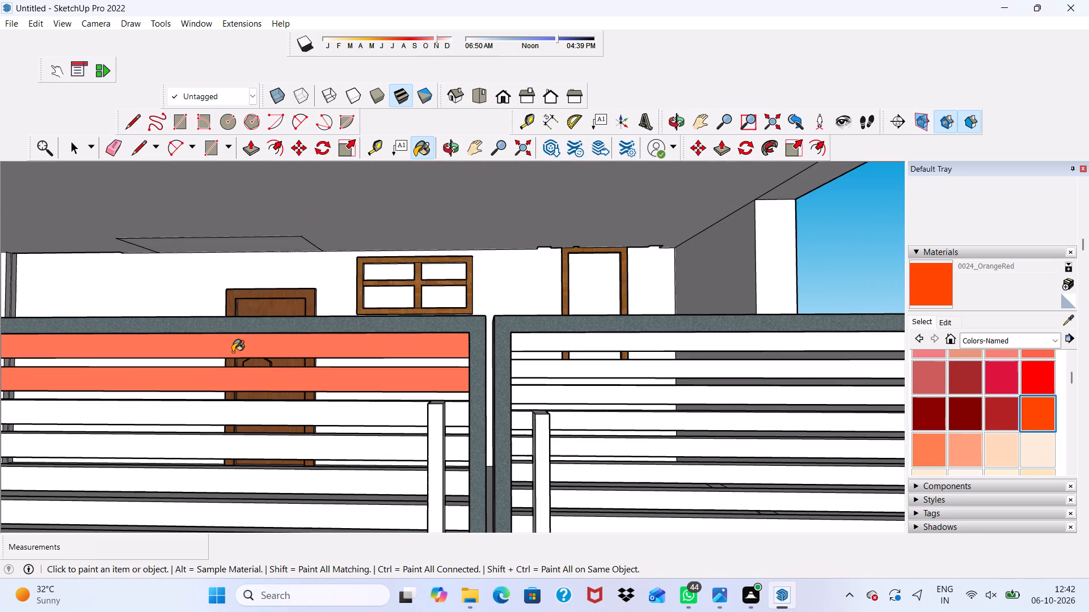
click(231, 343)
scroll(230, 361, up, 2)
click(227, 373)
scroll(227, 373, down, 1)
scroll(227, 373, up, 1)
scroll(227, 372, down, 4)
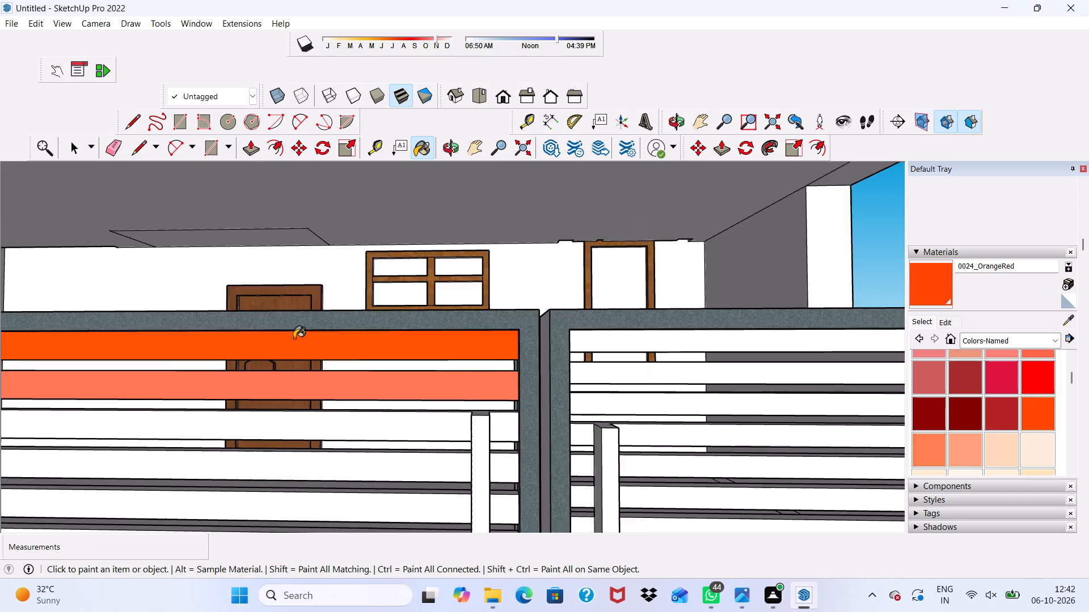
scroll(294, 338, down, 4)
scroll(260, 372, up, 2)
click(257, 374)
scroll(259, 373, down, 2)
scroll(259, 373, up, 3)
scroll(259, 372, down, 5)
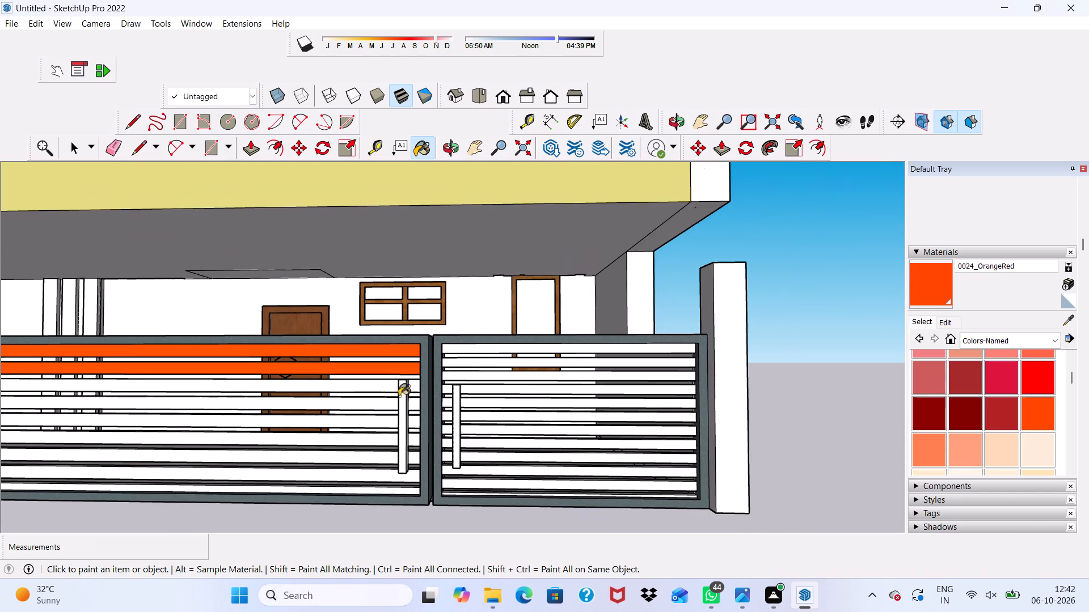
Paint the front faces of all horizontal slats of the left gate with 0025_Coral from the Colors-Named collection.
scroll(939, 416, down, 1)
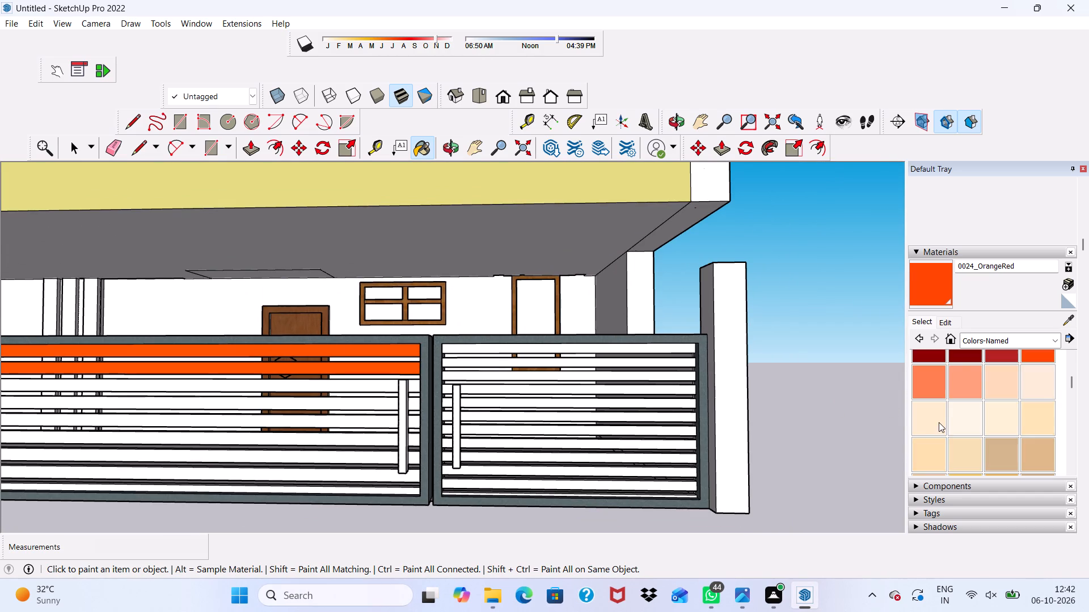
click(928, 383)
scroll(373, 436, up, 4)
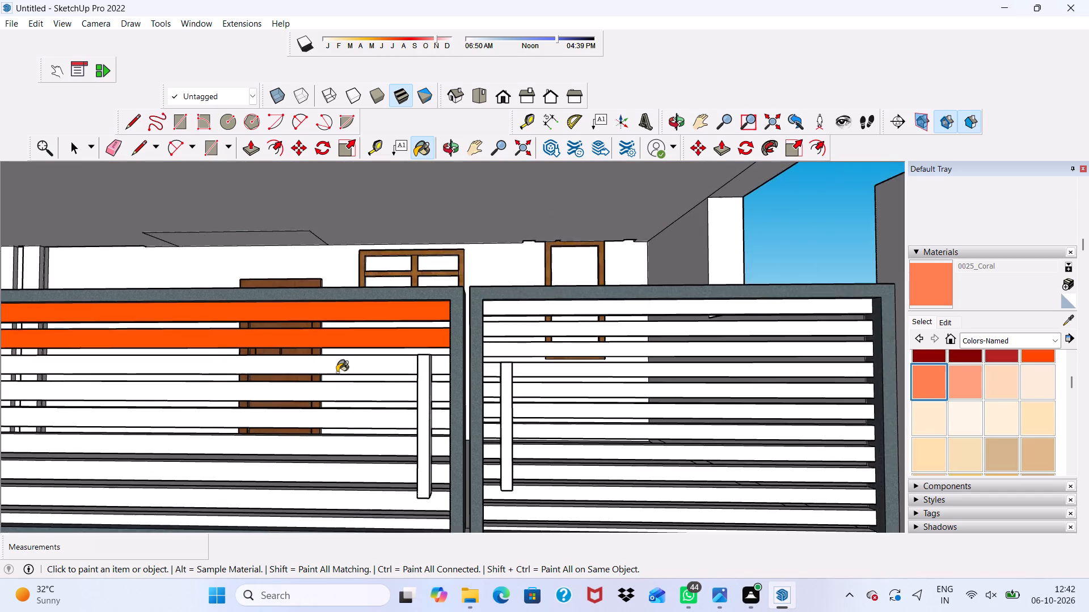
scroll(337, 372, up, 3)
click(326, 309)
click(320, 337)
scroll(329, 341, down, 9)
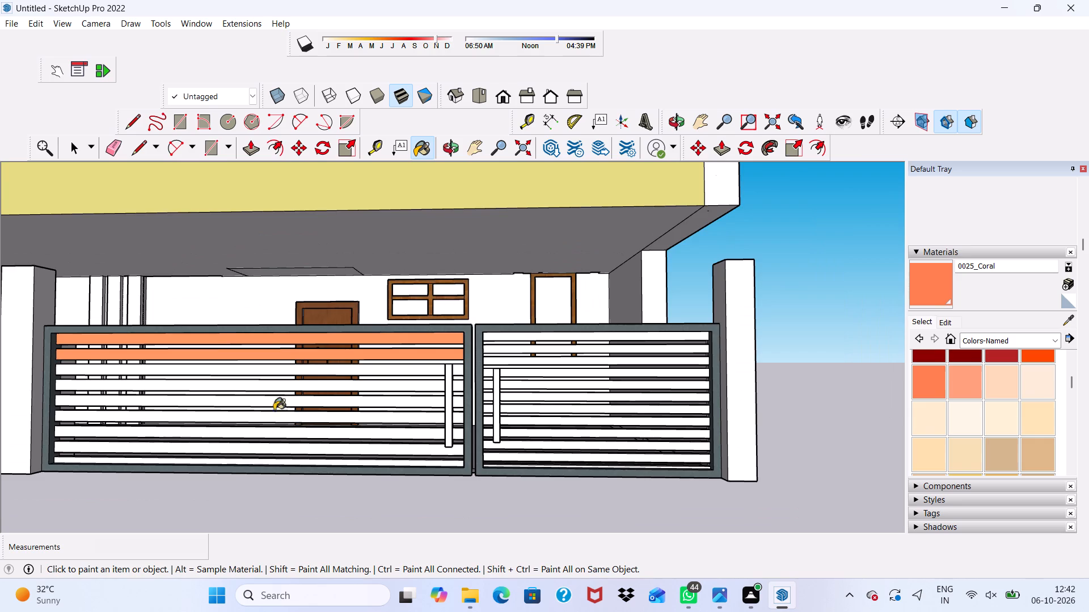
scroll(214, 383, up, 8)
click(202, 363)
click(201, 396)
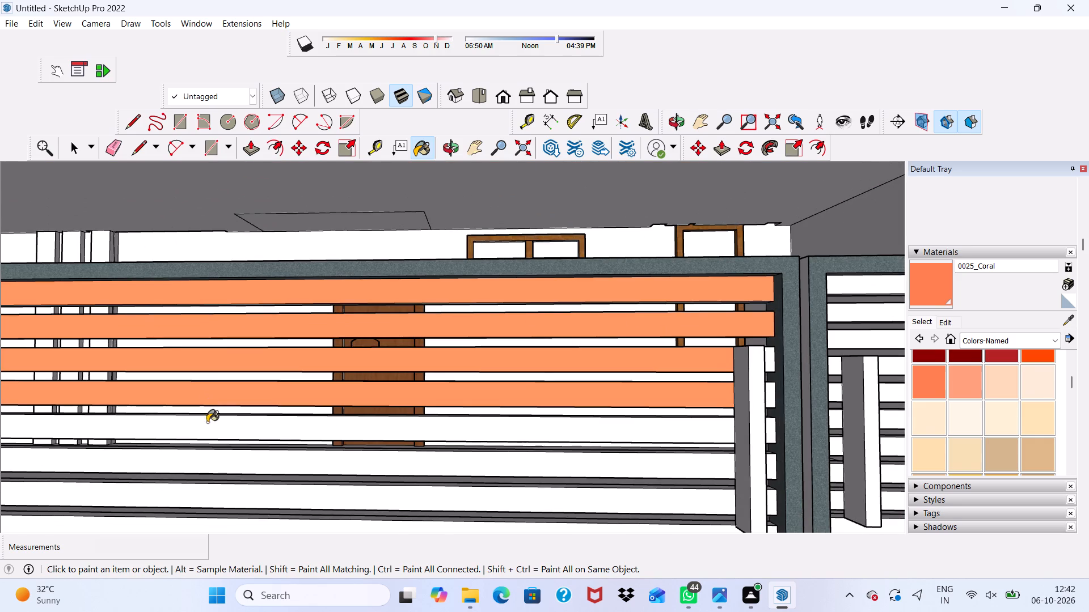
click(212, 430)
click(223, 462)
click(227, 501)
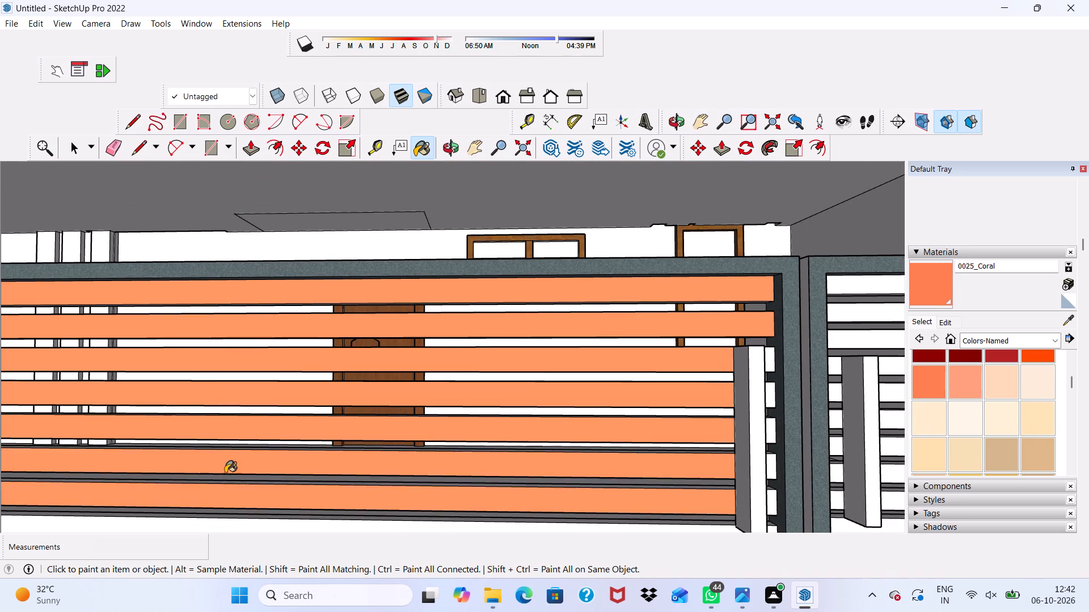
scroll(217, 445, down, 6)
scroll(211, 509, up, 8)
click(225, 462)
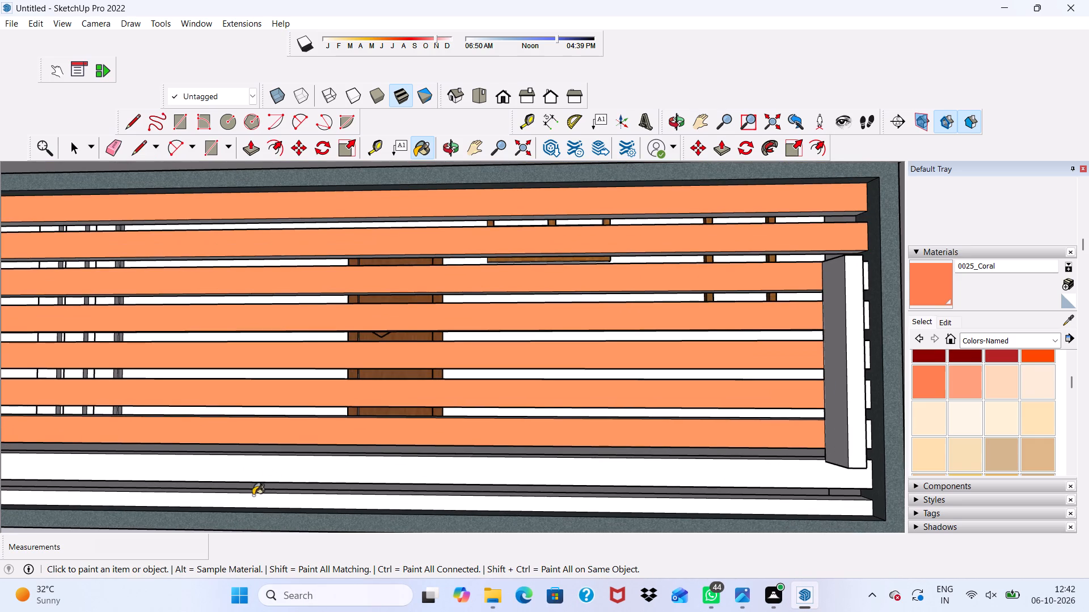
click(244, 505)
Paint the left gate's lowest slat and the top edges of its lower slats with 0025_Coral.
scroll(250, 498, up, 8)
click(249, 488)
scroll(240, 461, down, 3)
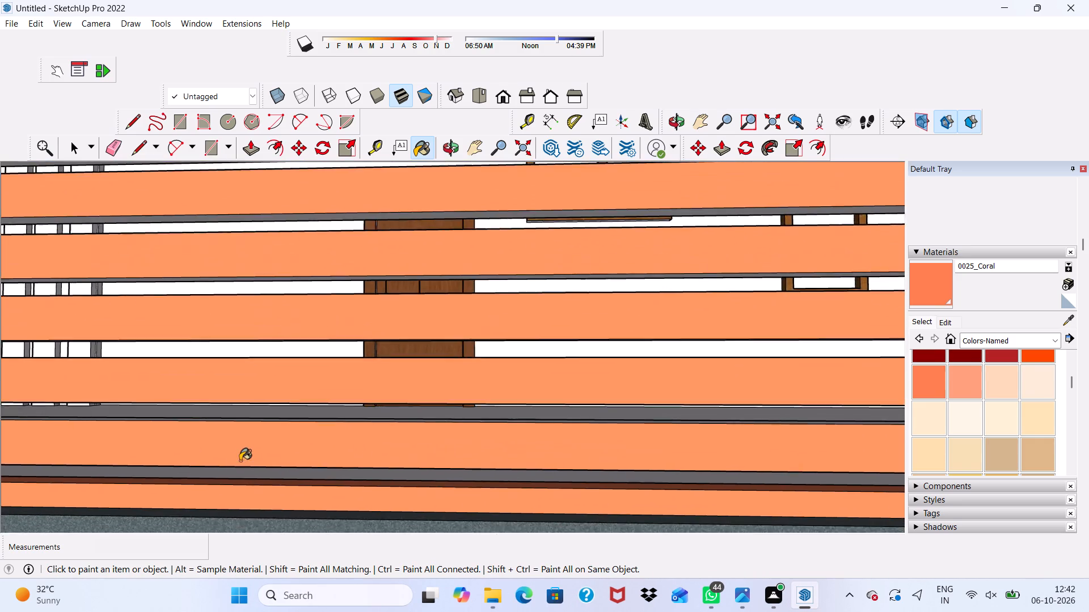
middle_drag(240, 461, 201, 533)
scroll(233, 456, up, 7)
click(214, 384)
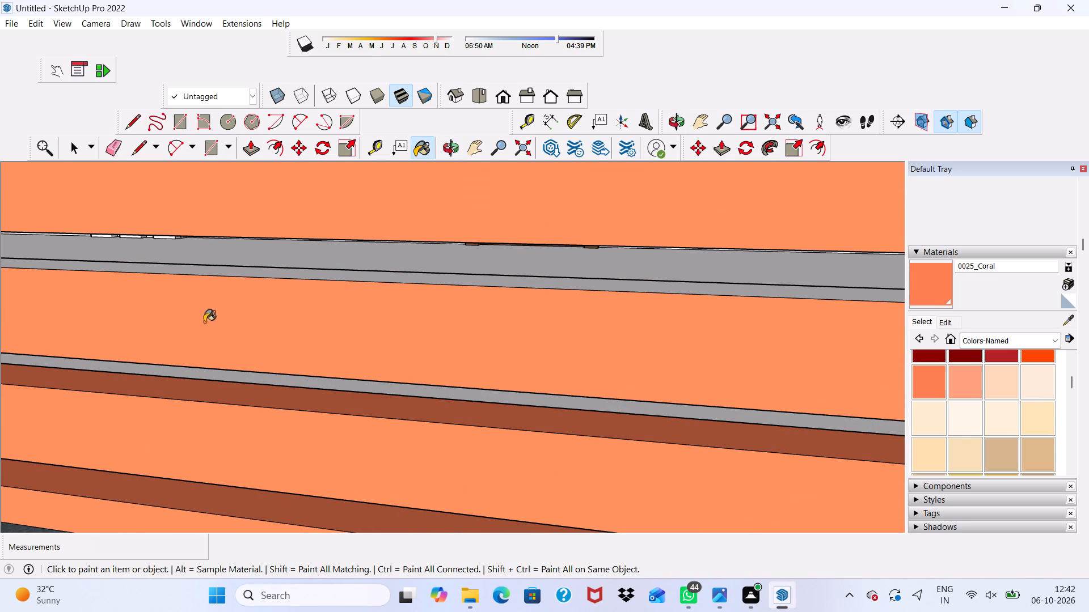
click(196, 270)
scroll(176, 286, down, 5)
scroll(123, 355, up, 1)
scroll(125, 369, down, 8)
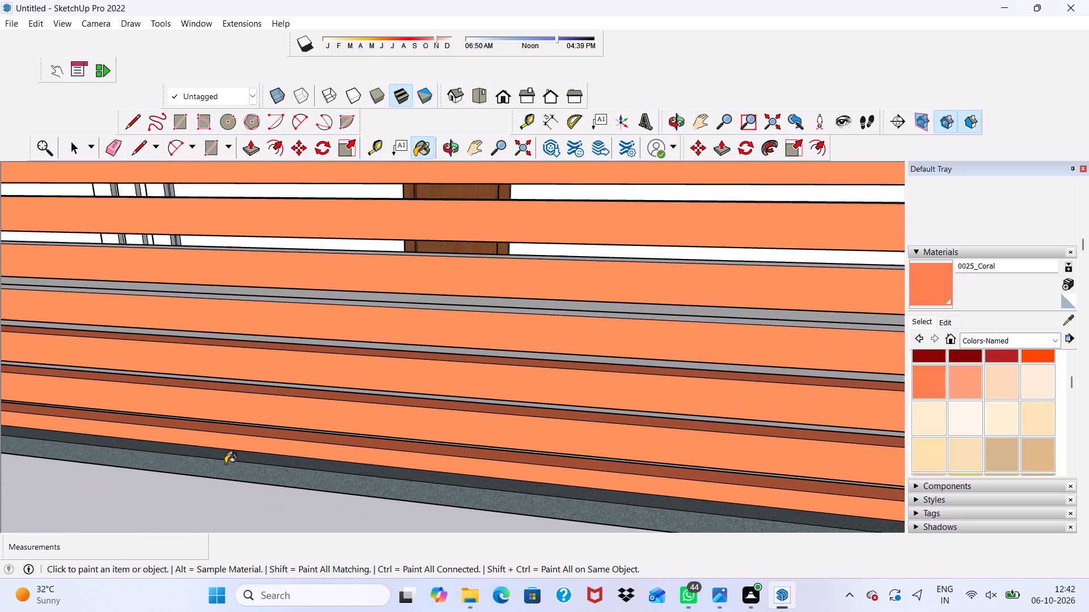
scroll(266, 420, down, 3)
scroll(228, 285, up, 11)
scroll(216, 323, down, 6)
scroll(0, 402, up, 1)
scroll(0, 410, down, 3)
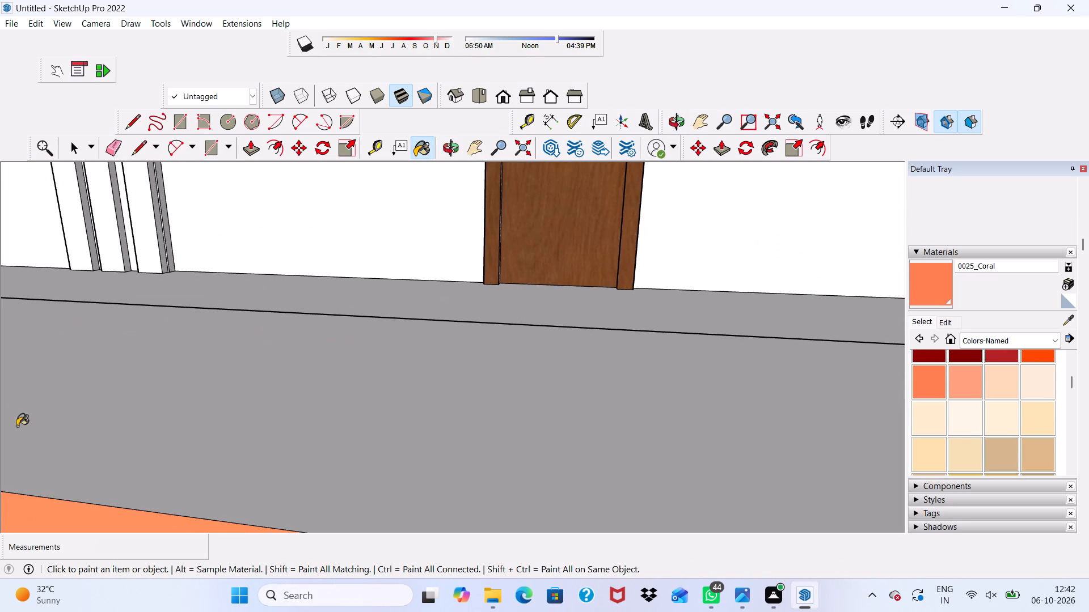
scroll(17, 426, down, 19)
scroll(188, 359, up, 1)
scroll(206, 301, down, 8)
scroll(258, 348, up, 1)
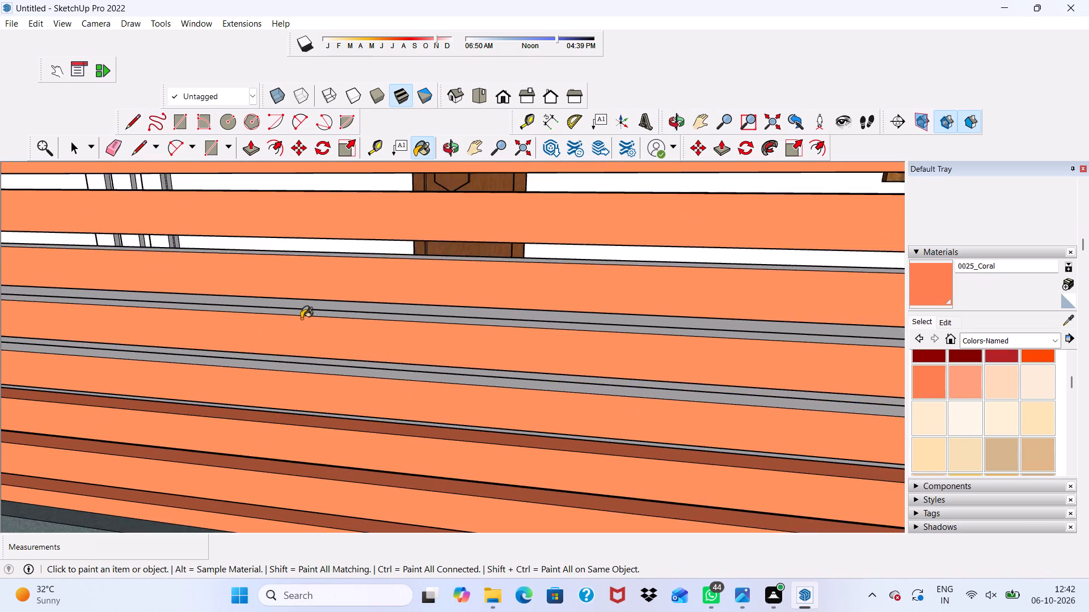
scroll(266, 300, down, 8)
scroll(362, 227, up, 15)
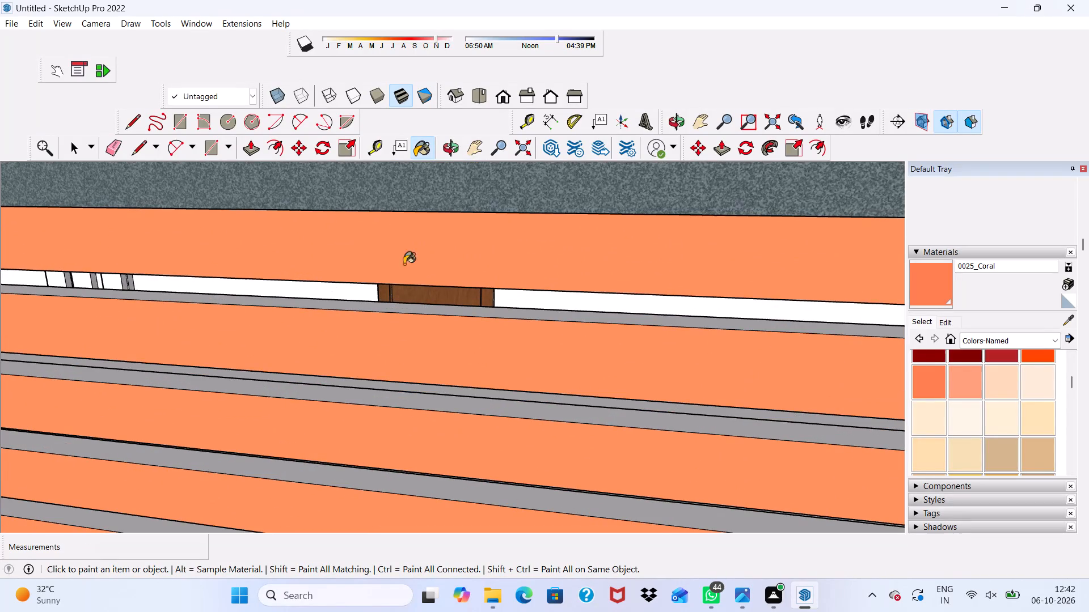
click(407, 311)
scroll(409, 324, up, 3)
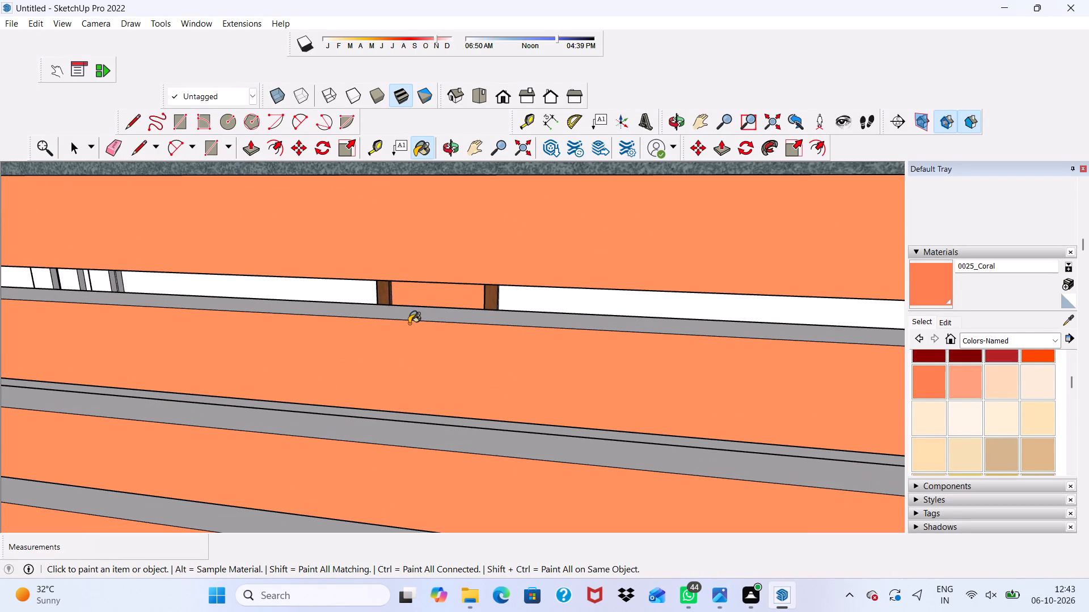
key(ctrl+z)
Paint the remaining unpainted top edges of the left gate's slats with 0025_Coral.
scroll(406, 305, up, 4)
click(363, 309)
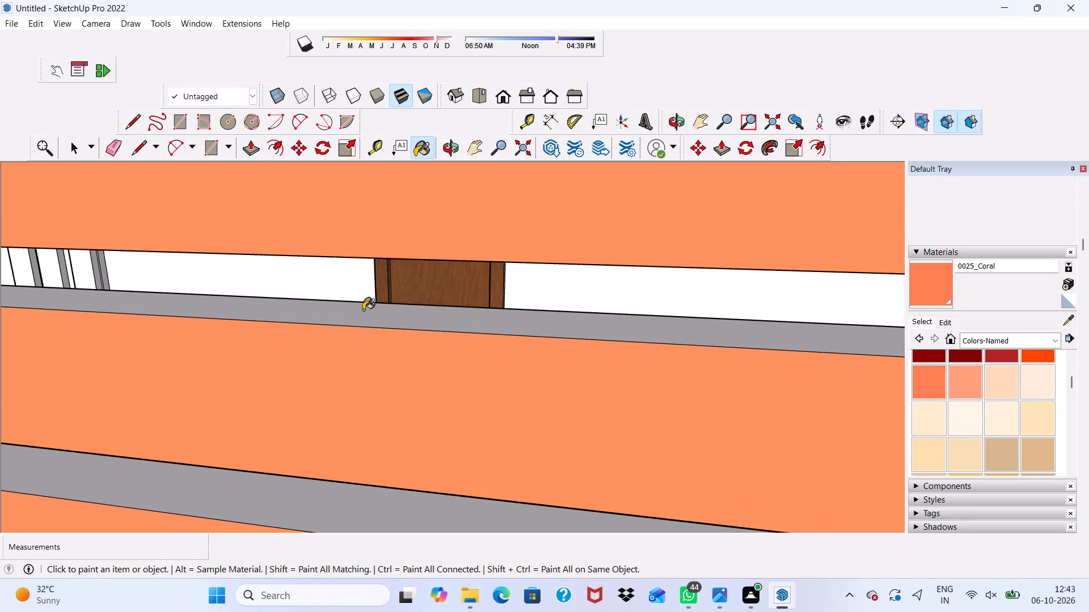
scroll(330, 300, down, 8)
scroll(336, 354, up, 7)
click(335, 355)
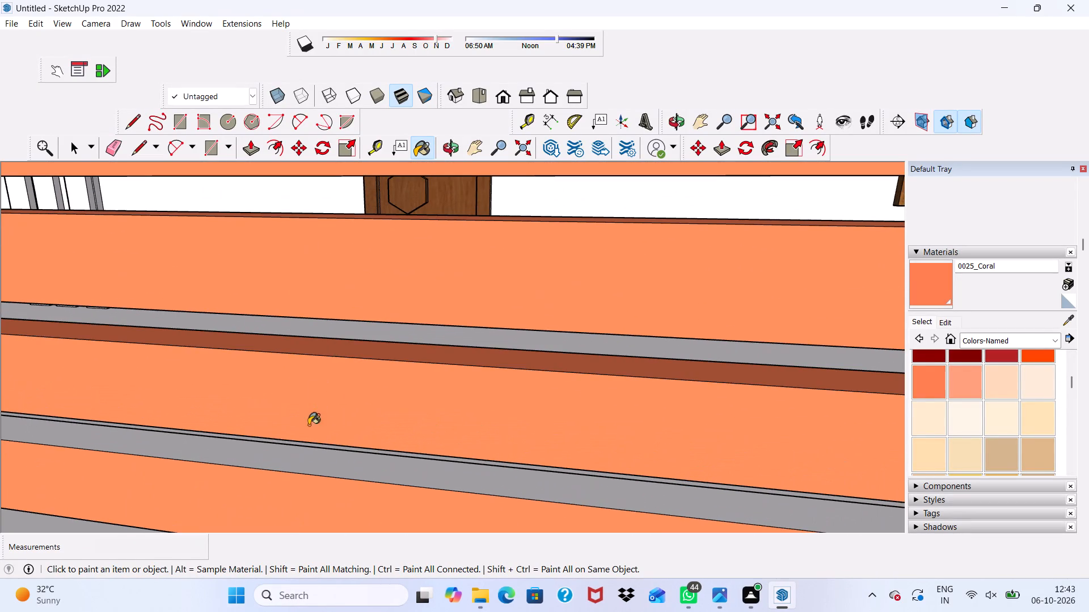
click(294, 460)
scroll(298, 321, down, 8)
scroll(204, 450, up, 4)
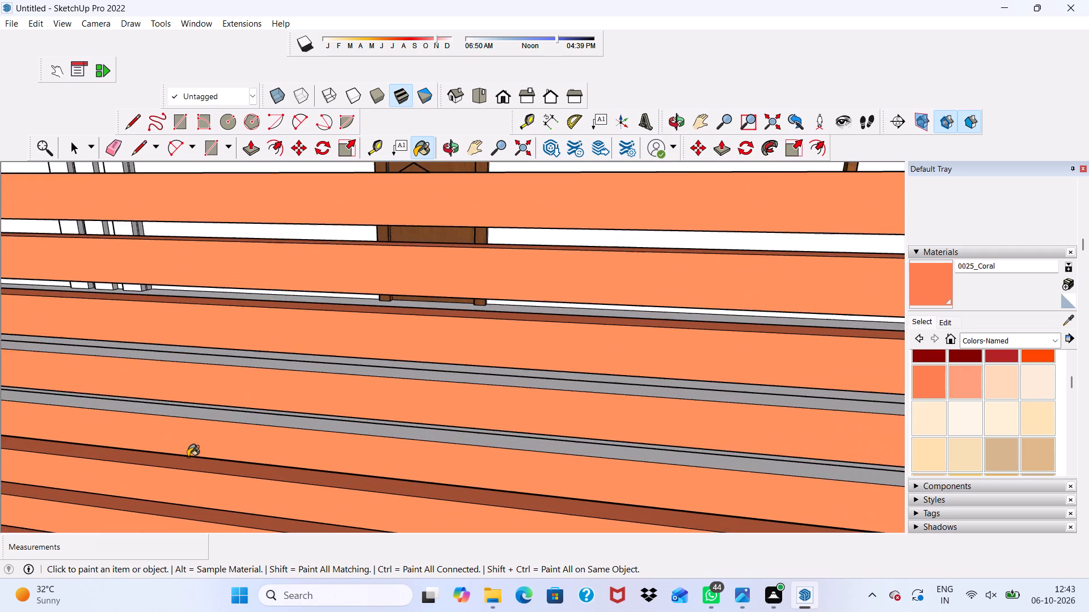
scroll(188, 457, up, 9)
click(220, 324)
scroll(132, 430, up, 2)
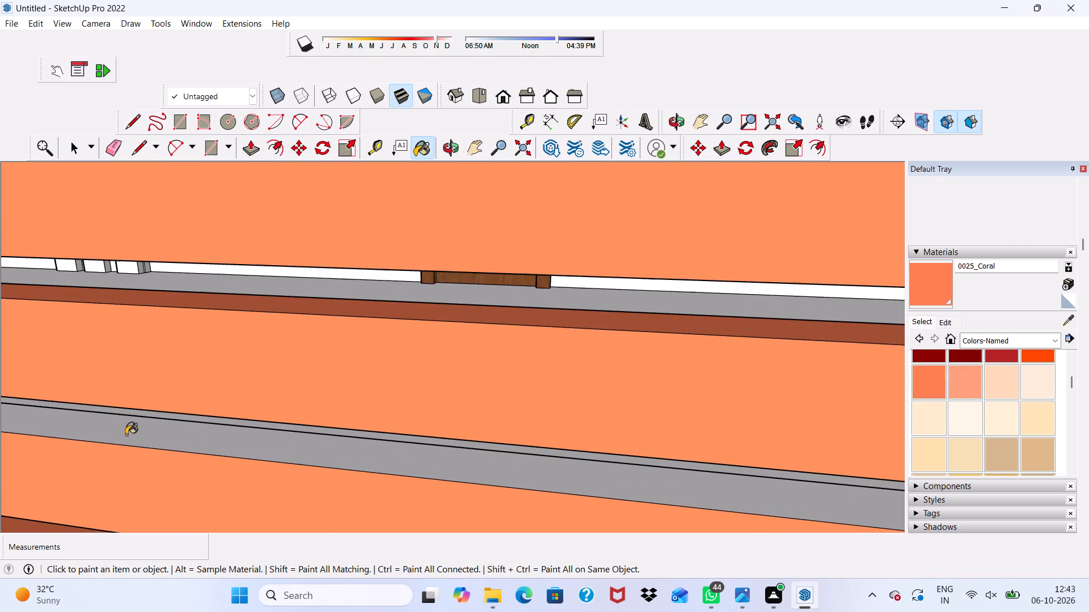
click(142, 439)
scroll(131, 401, down, 8)
scroll(134, 354, down, 5)
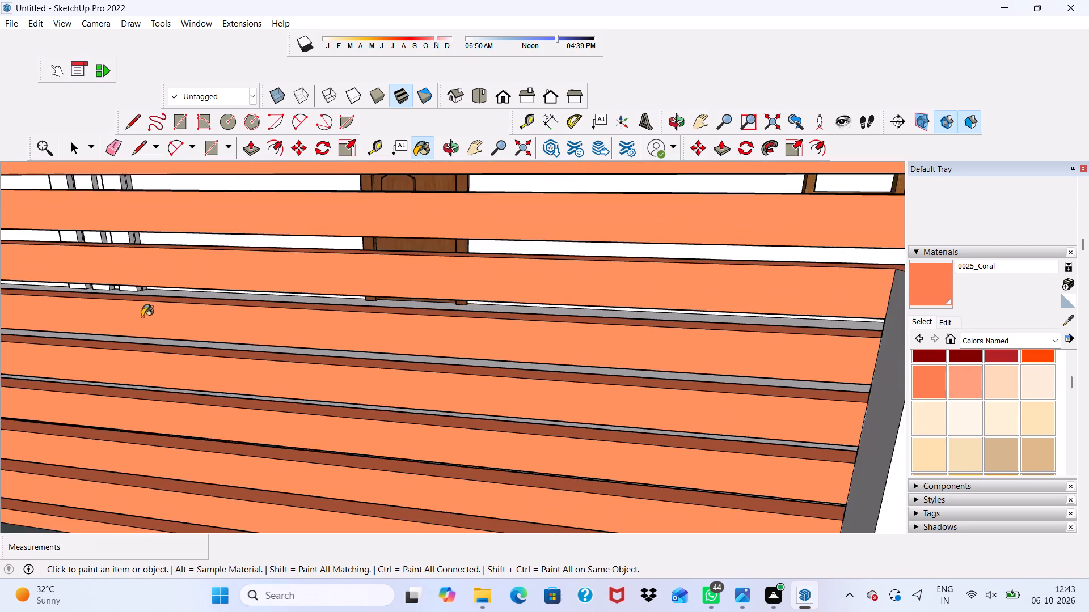
scroll(142, 317, down, 9)
Paint the undersides of the left gate's upper slats with 0025_Coral, viewing the gate from below.
middle_drag(239, 310, 334, 128)
middle_drag(334, 128, 329, 129)
scroll(239, 299, up, 8)
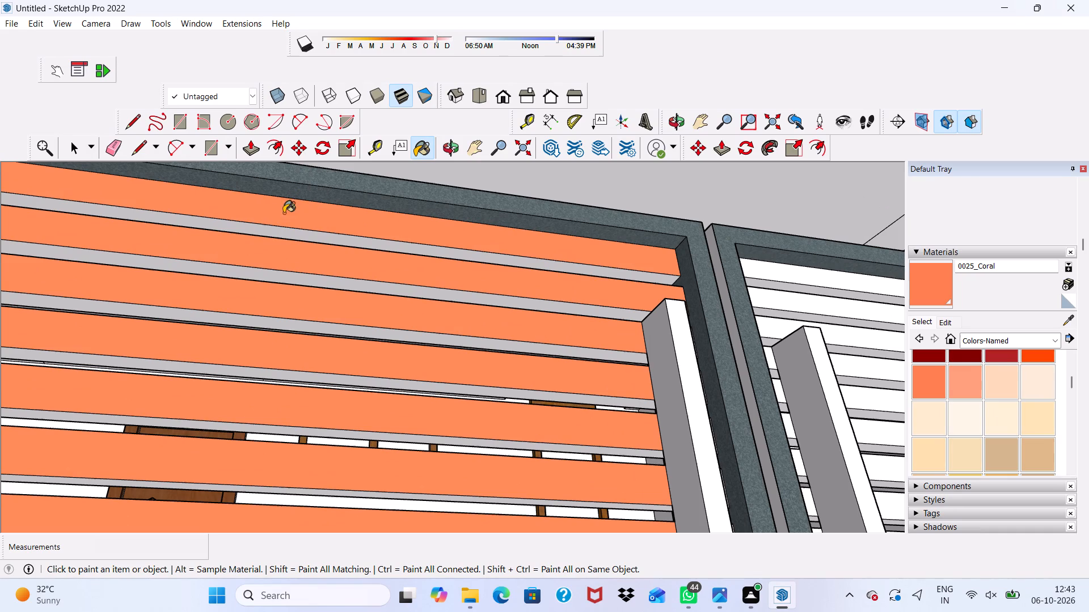
click(280, 233)
scroll(261, 246, down, 3)
scroll(261, 309, up, 2)
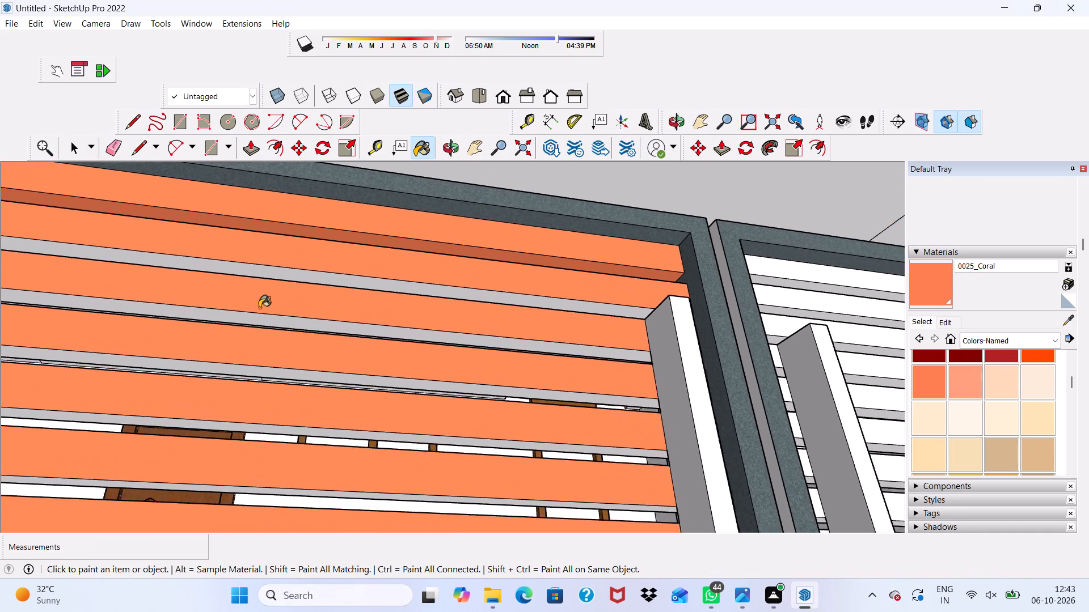
scroll(259, 308, up, 1)
click(275, 263)
scroll(248, 274, up, 4)
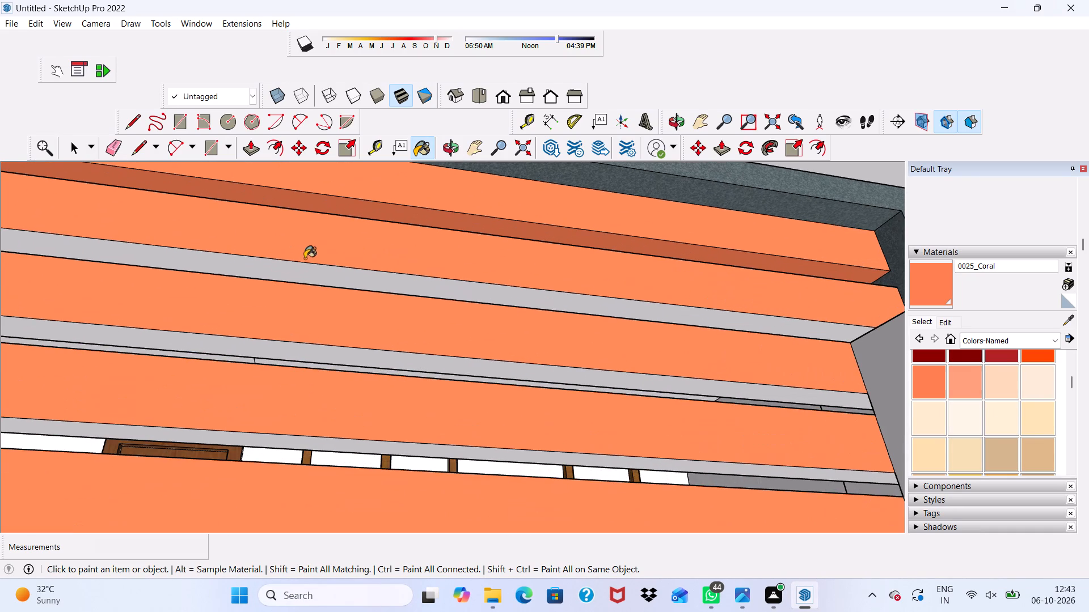
click(294, 268)
click(314, 345)
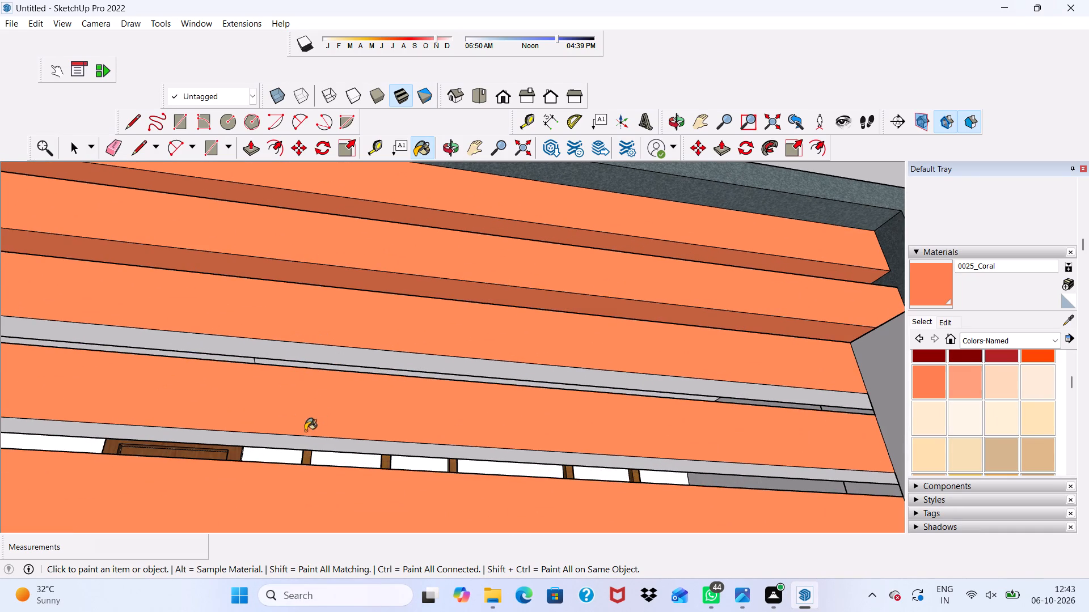
click(296, 445)
scroll(287, 352, down, 3)
scroll(293, 335, up, 1)
scroll(335, 198, down, 4)
scroll(353, 399, up, 4)
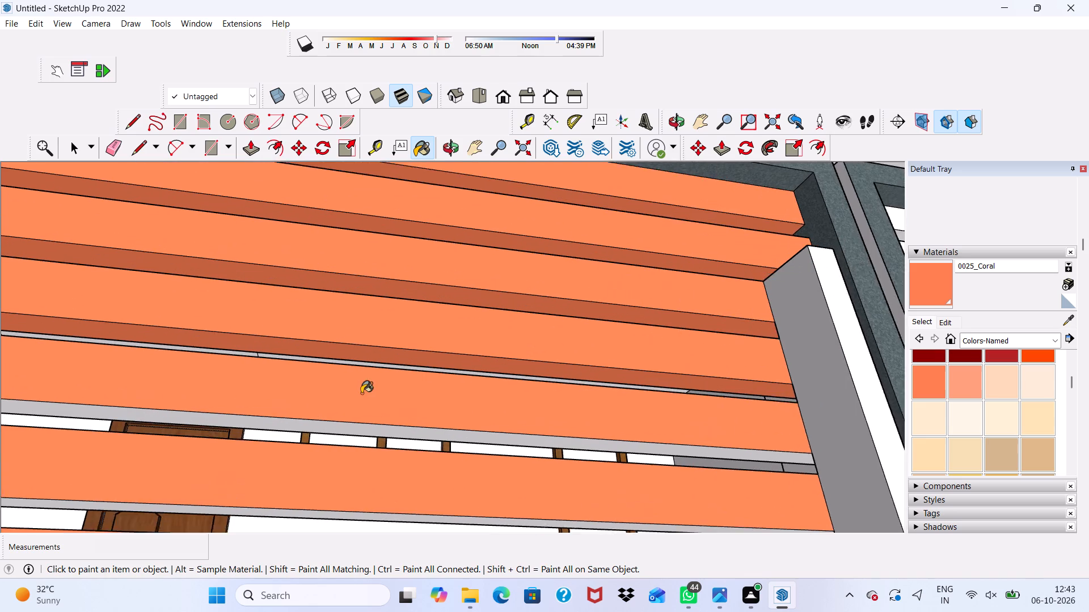
scroll(361, 393, up, 2)
click(332, 423)
Paint the undersides of the left gate's lower slats with 0025_Coral.
scroll(265, 299, down, 3)
scroll(265, 299, up, 9)
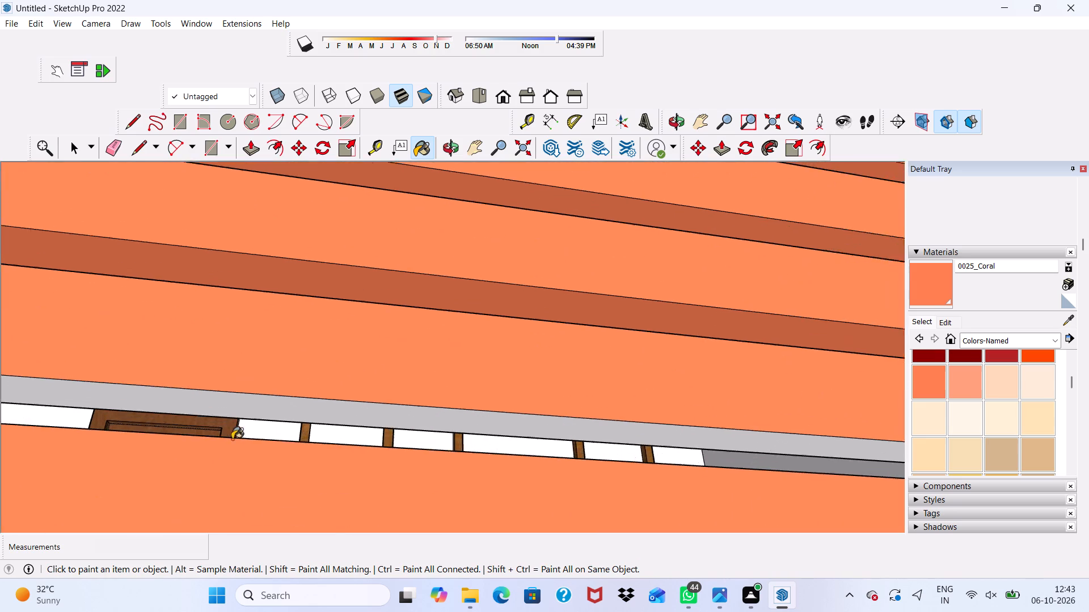
scroll(232, 439, up, 2)
scroll(218, 376, down, 6)
scroll(158, 377, up, 2)
scroll(160, 382, down, 2)
click(209, 365)
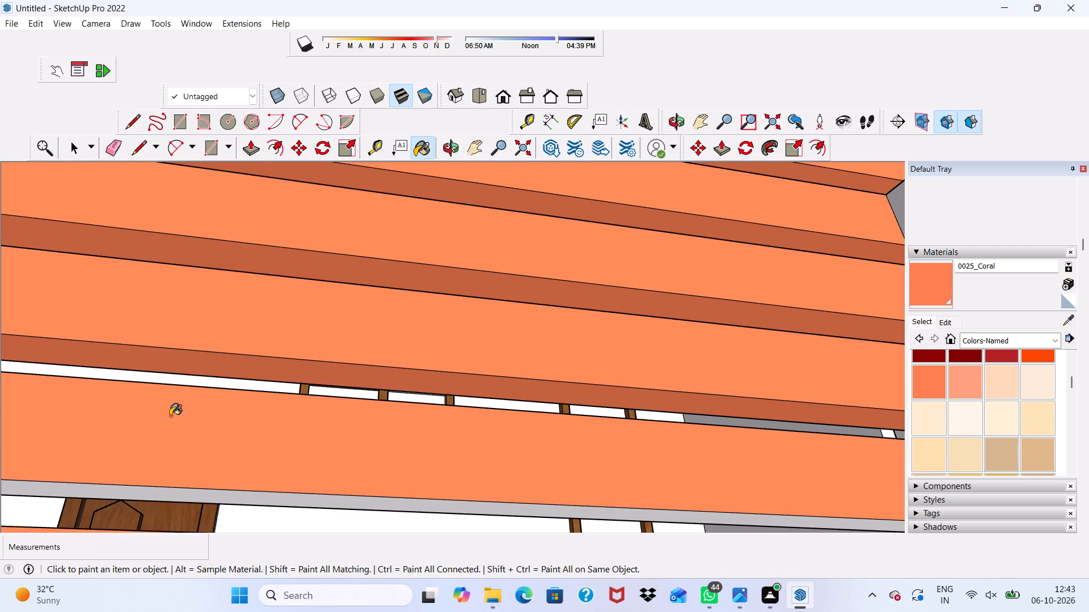
click(140, 490)
scroll(125, 445, down, 10)
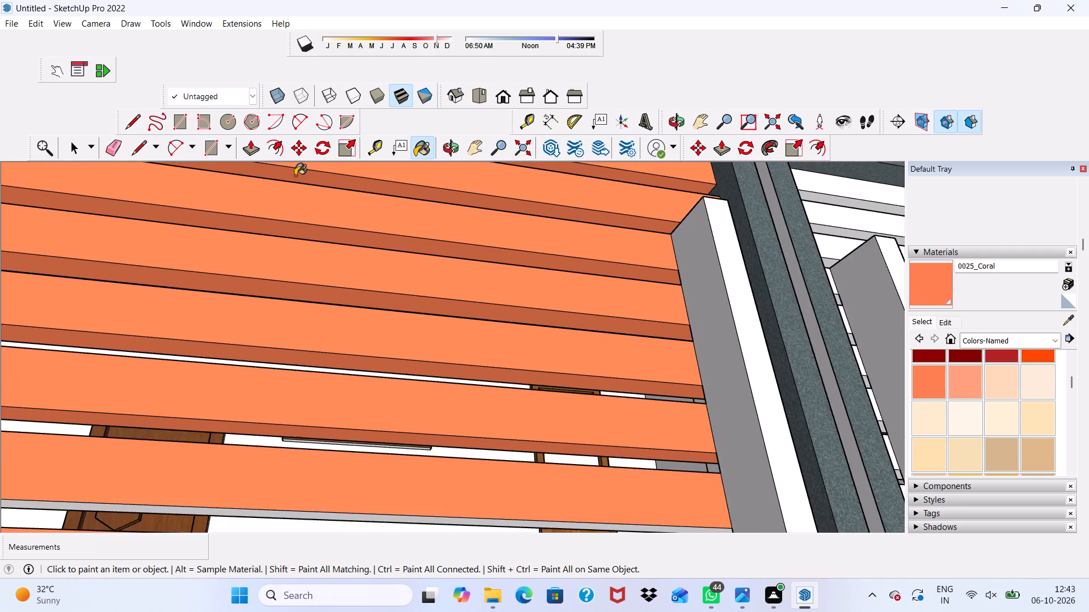
scroll(295, 176, down, 3)
scroll(220, 394, up, 5)
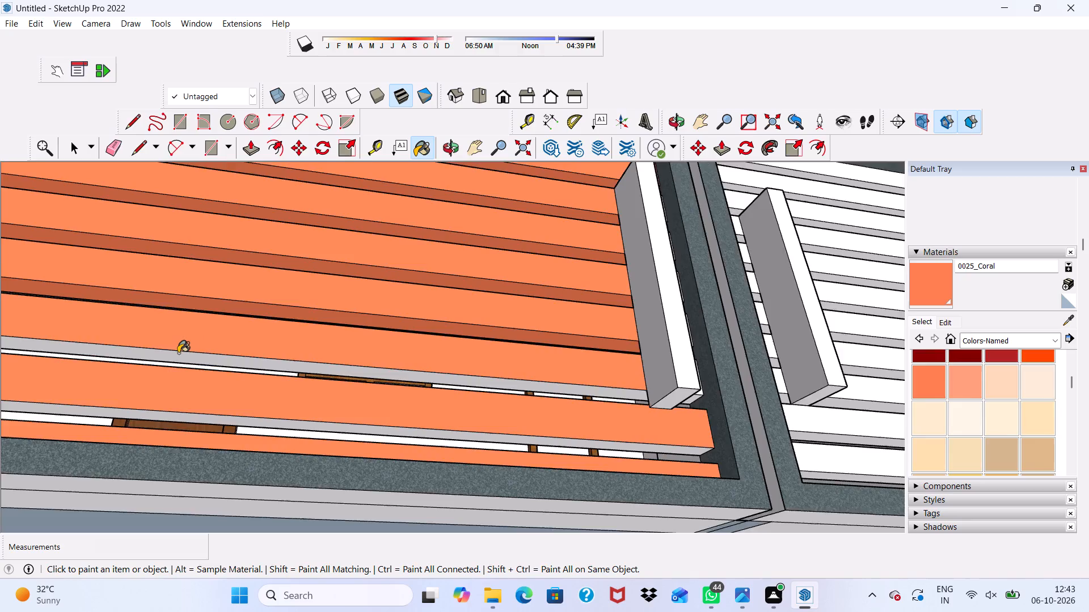
click(178, 353)
scroll(189, 379, up, 2)
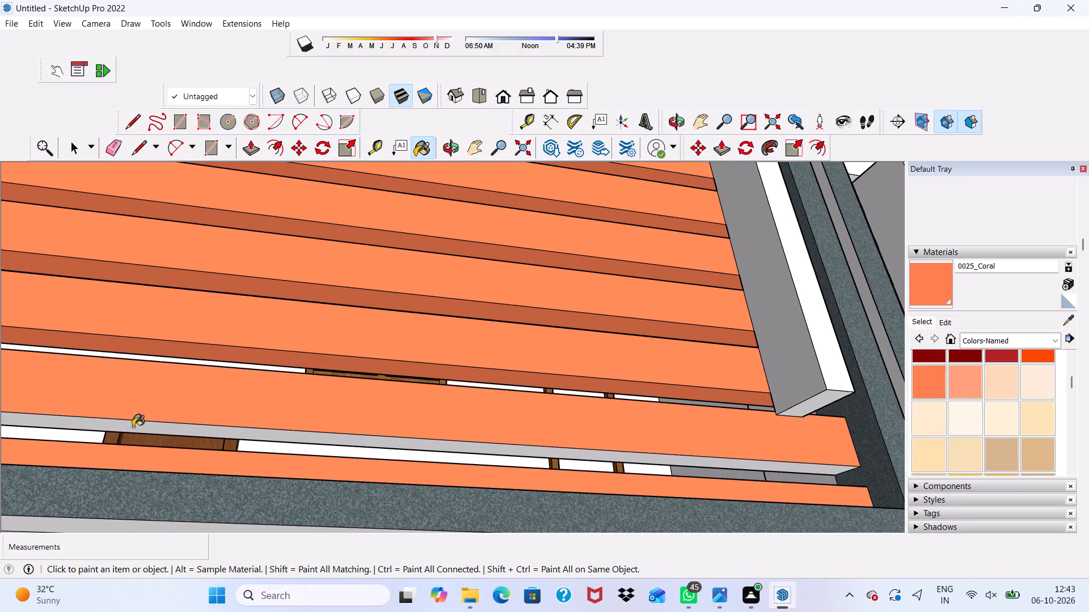
click(133, 427)
scroll(113, 399, down, 13)
Paint the short slat sections between the left gate's vertical handle and its frame with 0025_Coral.
middle_drag(58, 393, 0, 489)
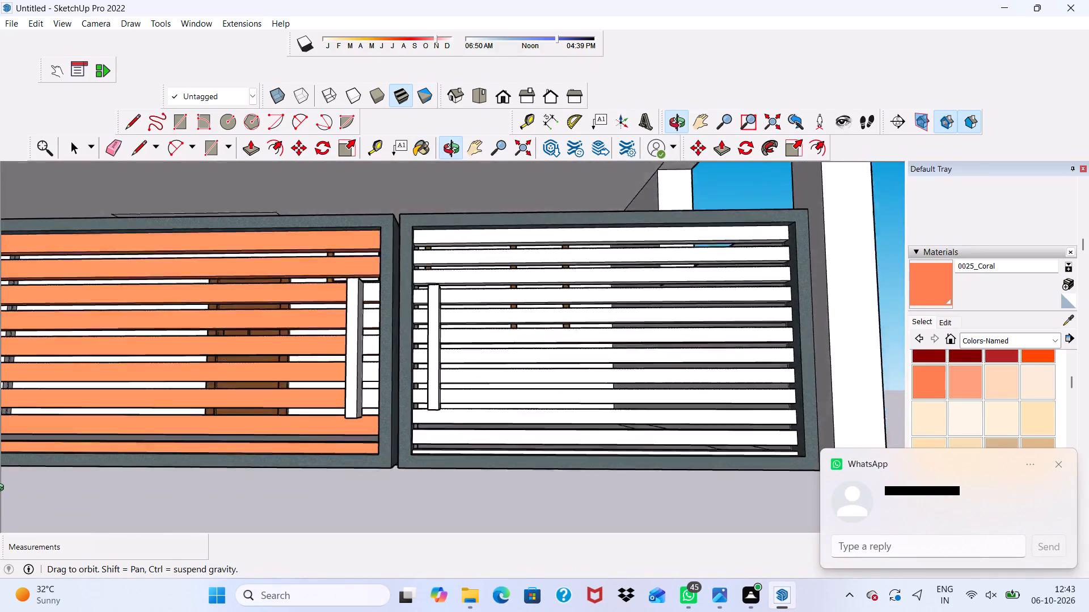
middle_drag(0, 489, 1, 504)
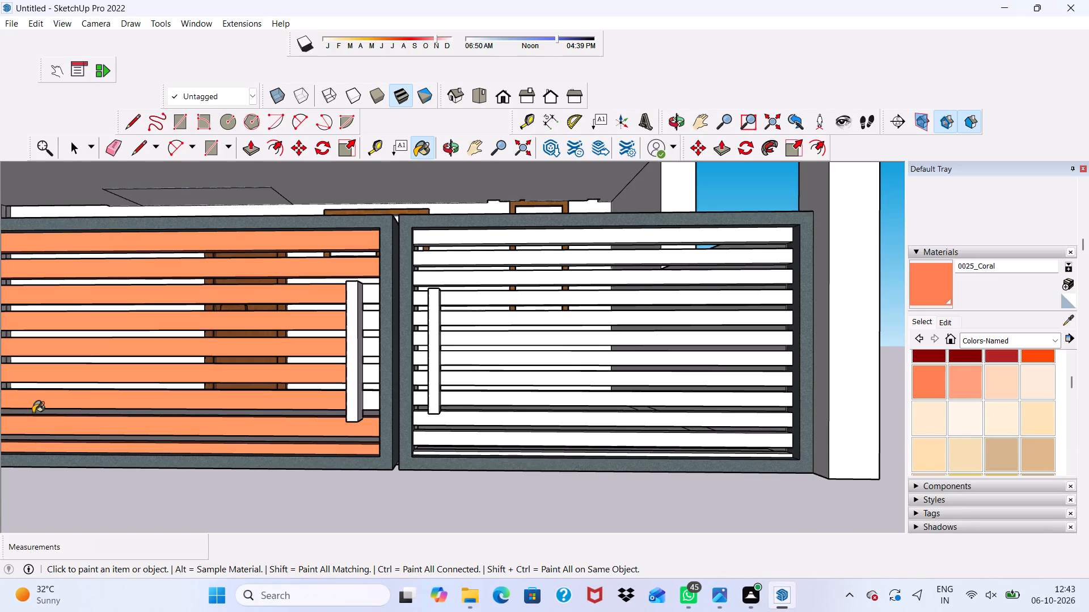
scroll(388, 314, up, 7)
click(363, 287)
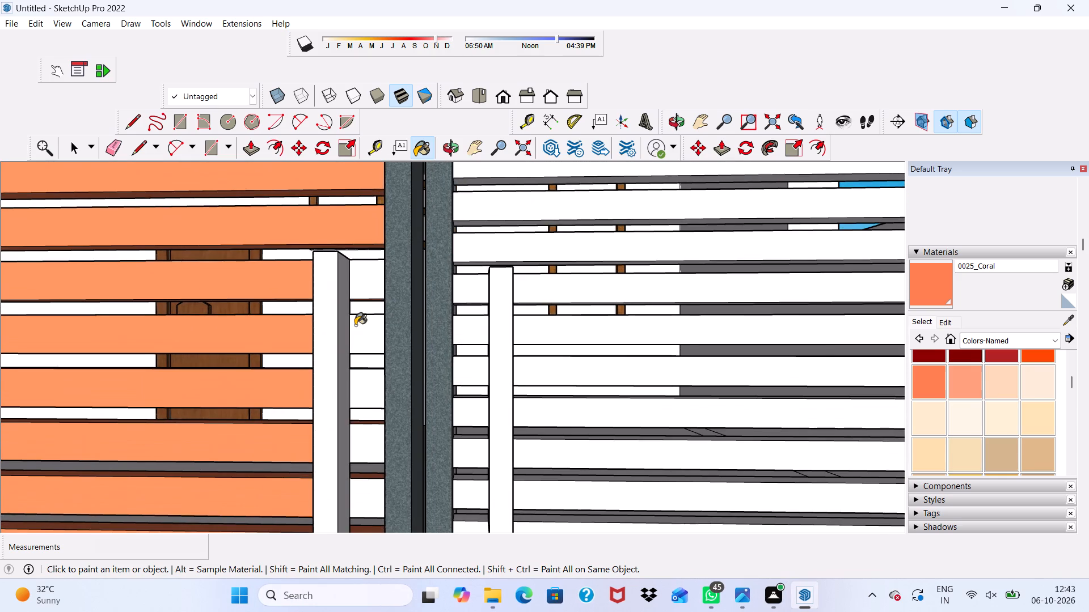
scroll(355, 339, up, 2)
click(371, 331)
click(369, 401)
scroll(381, 450, down, 4)
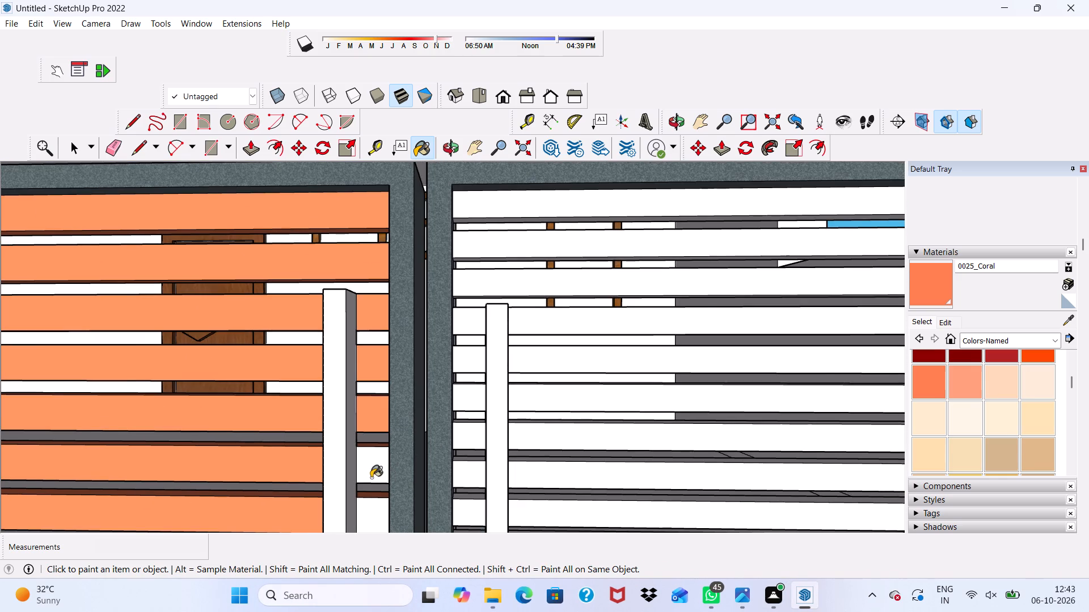
click(371, 478)
click(371, 515)
scroll(361, 380, down, 7)
Paint the front faces of the right gate's top four slats with 0025_Coral.
middle_drag(349, 516, 343, 465)
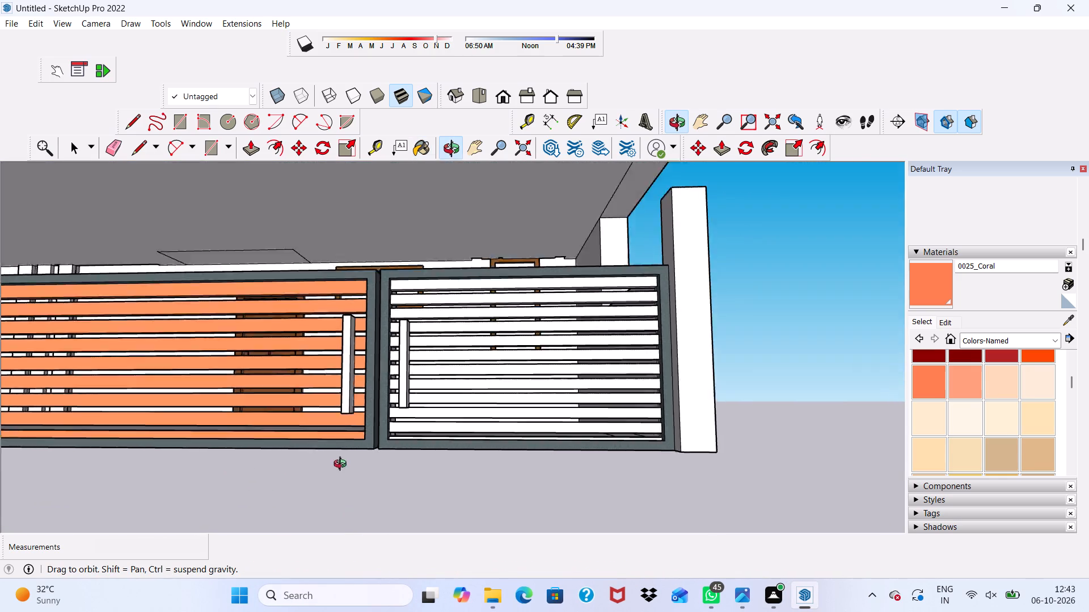
middle_drag(343, 465, 463, 481)
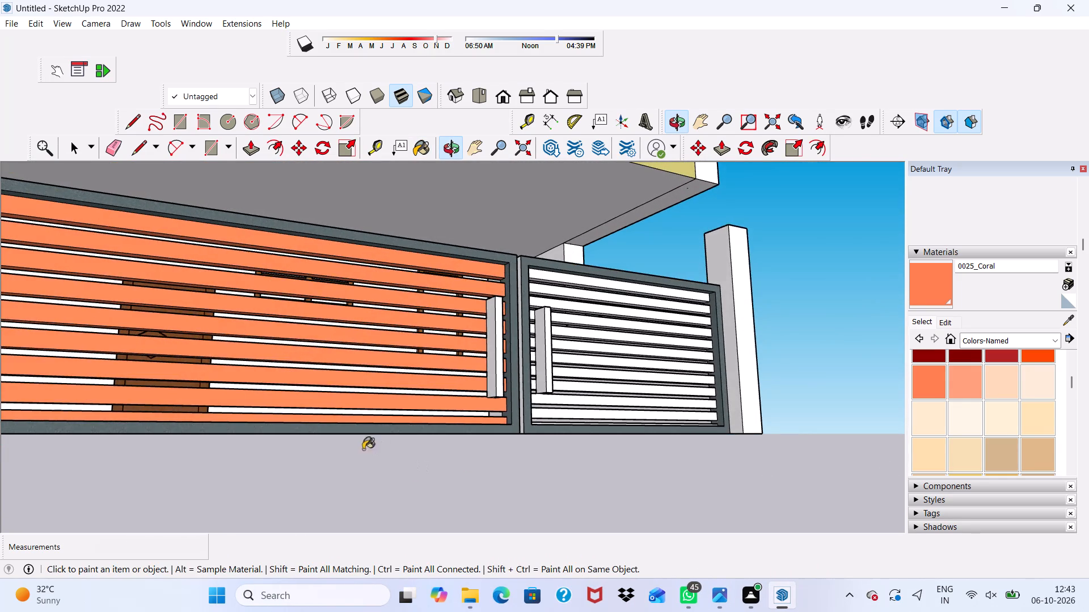
scroll(319, 388, up, 3)
scroll(319, 382, down, 5)
middle_drag(374, 398, 150, 459)
scroll(150, 458, up, 2)
scroll(295, 390, down, 7)
middle_drag(385, 397, 457, 385)
scroll(459, 379, up, 9)
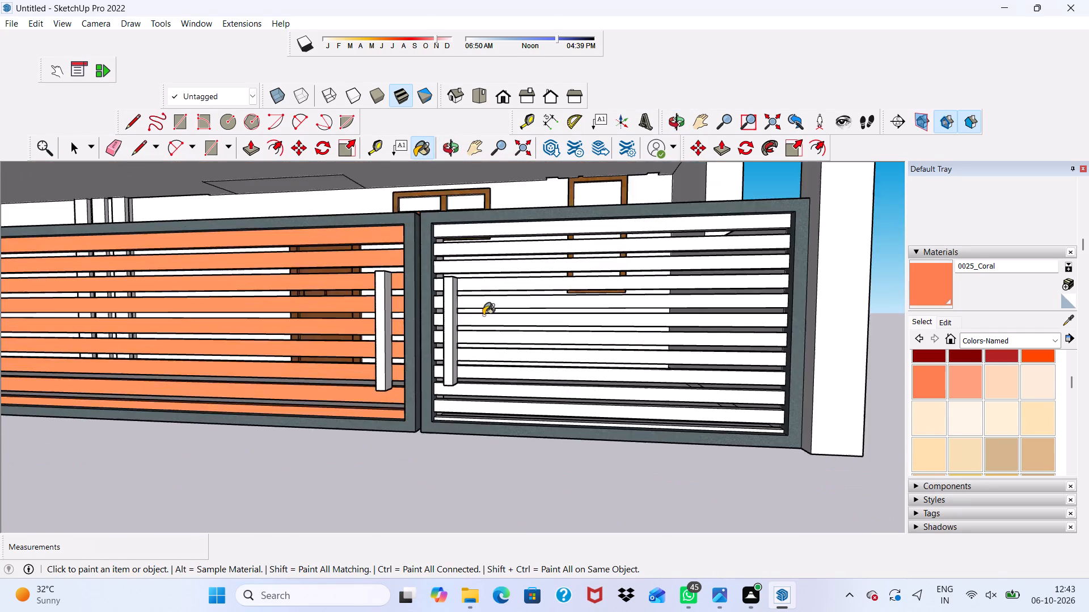
scroll(483, 315, up, 5)
scroll(494, 202, up, 3)
click(489, 177)
click(472, 225)
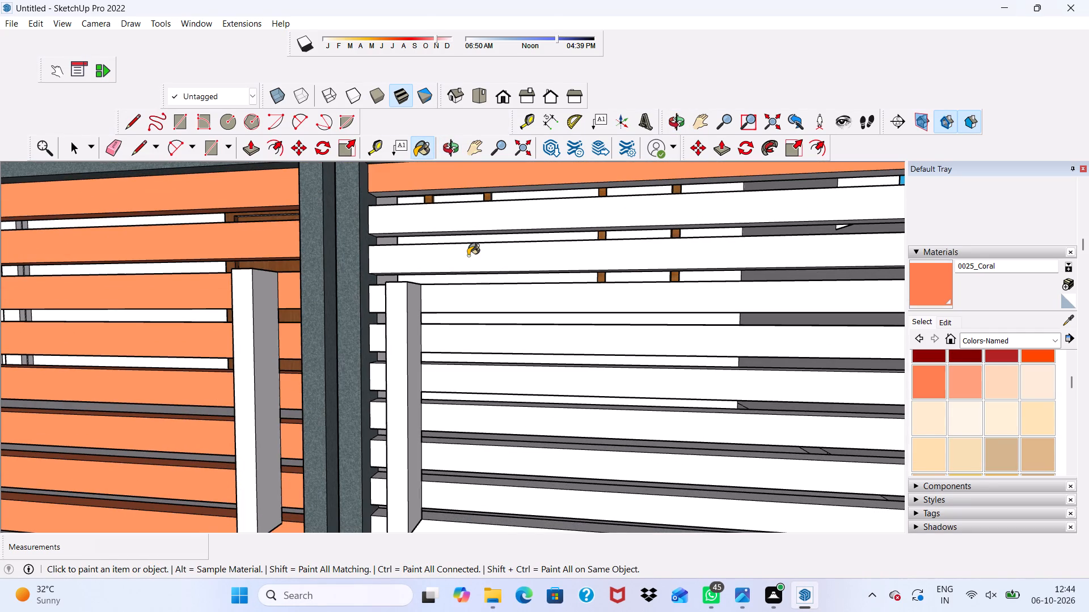
click(466, 264)
click(463, 304)
click(476, 358)
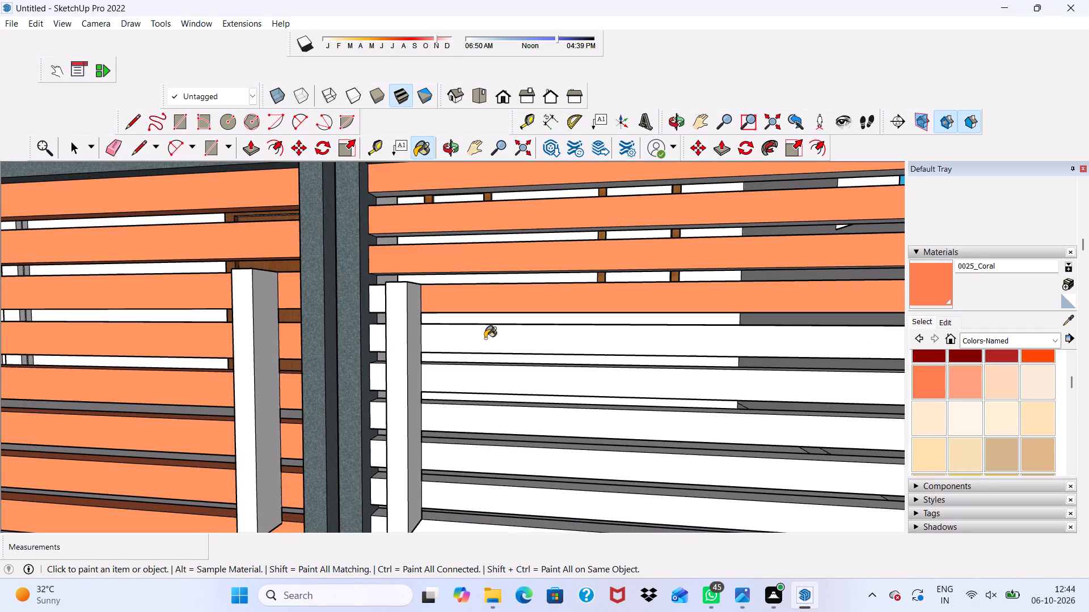
scroll(378, 316, down, 5)
key(ctrl+z)
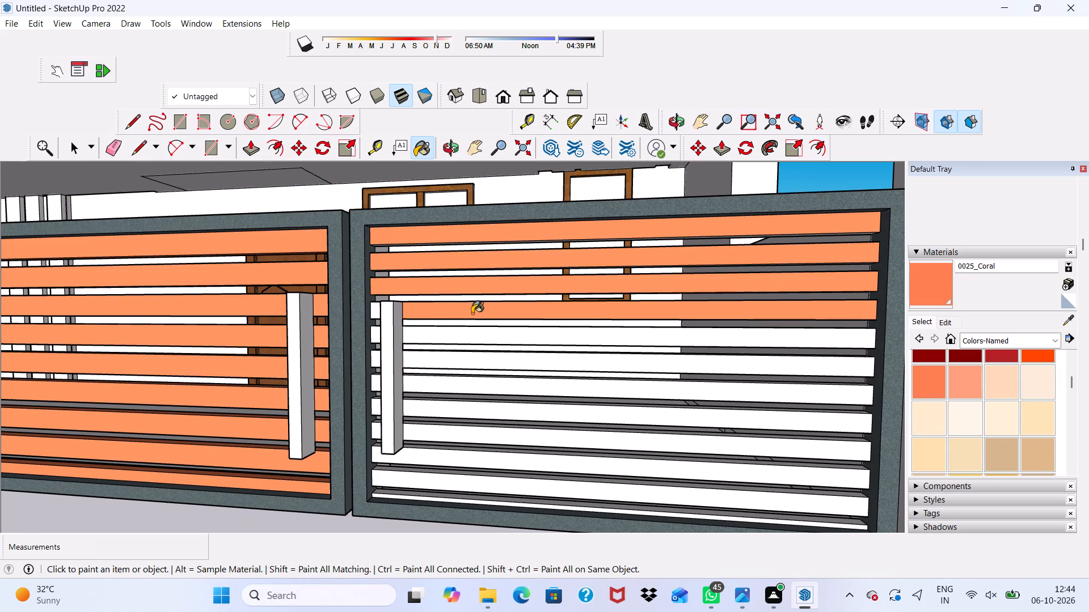
Paint the front faces of the right gate's fifth to tenth slats from the top with 0025_Coral.
scroll(454, 373, up, 1)
click(467, 332)
scroll(464, 349, up, 2)
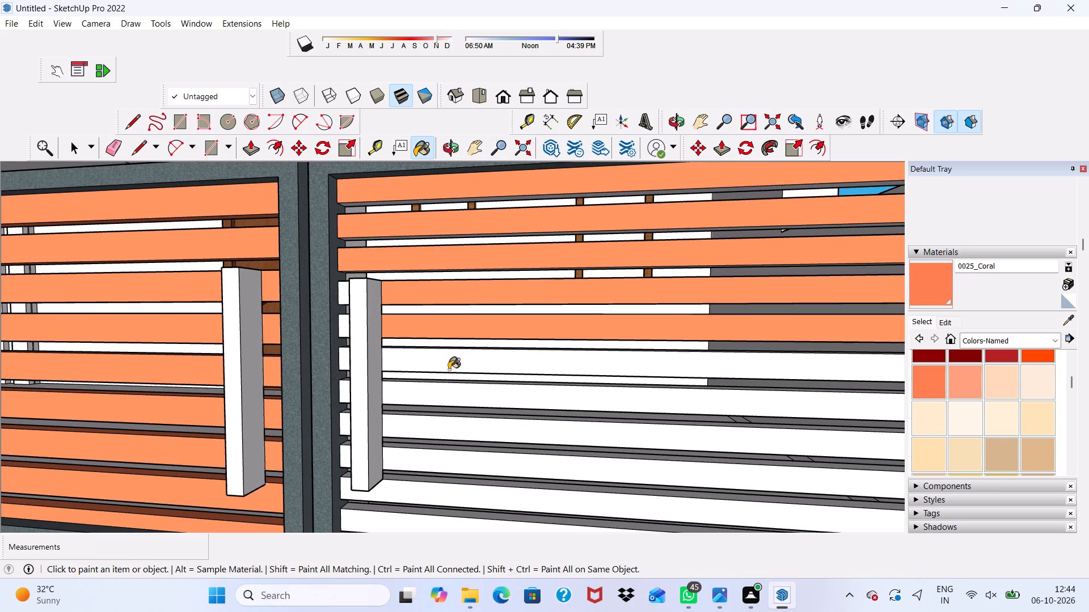
click(449, 369)
click(441, 399)
click(440, 436)
drag(441, 464, 440, 469)
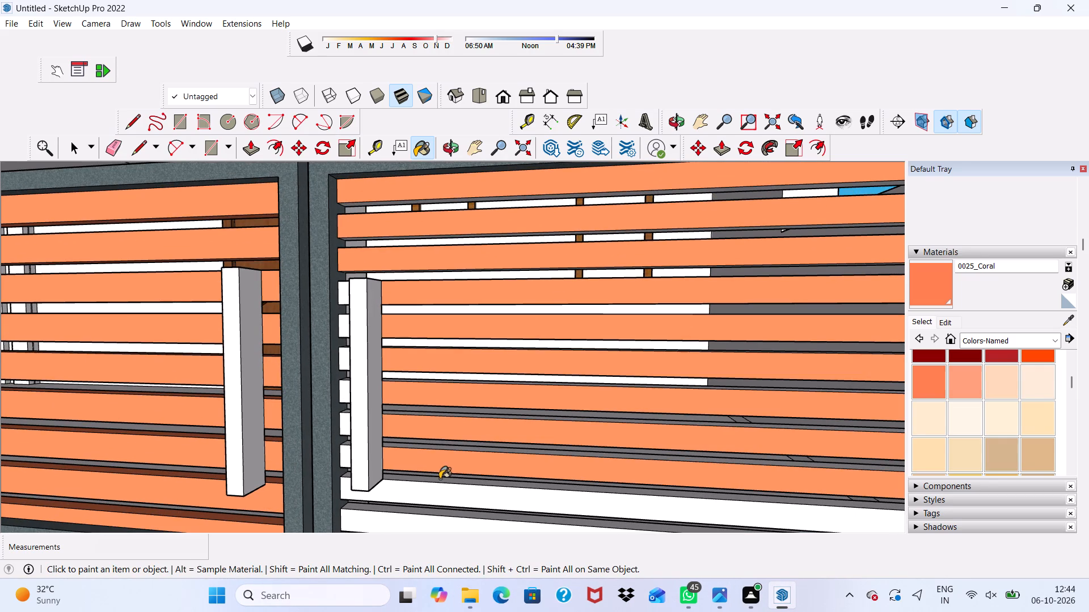
click(434, 499)
Paint the front faces of the right gate's two lowest slats with 0025_Coral, keeping the bottom frame bar in its grey material.
scroll(396, 368, down, 4)
scroll(346, 503, up, 4)
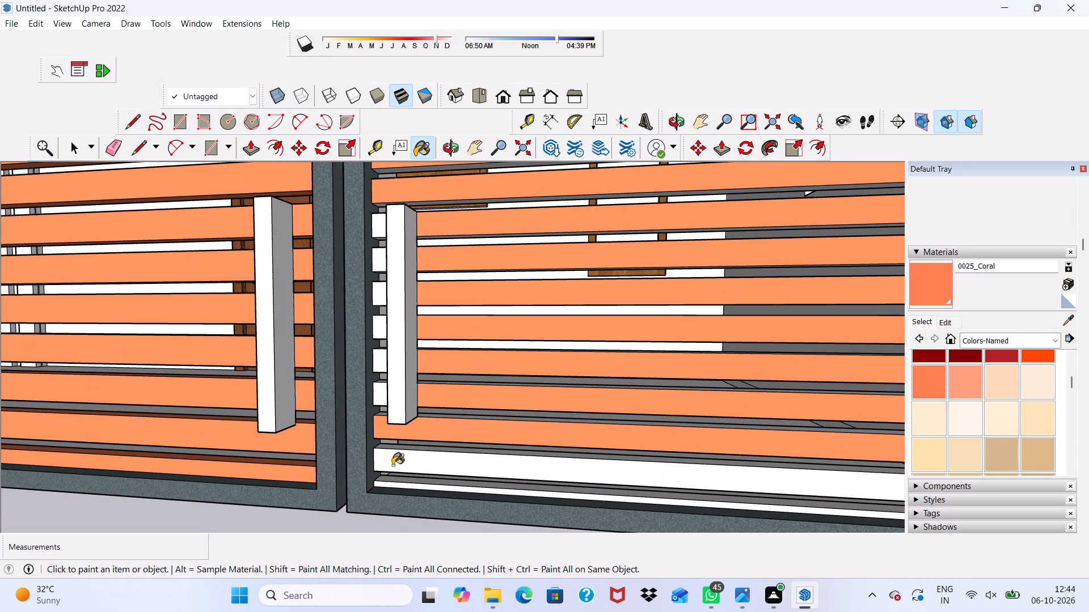
click(392, 465)
click(393, 489)
scroll(395, 486, up, 1)
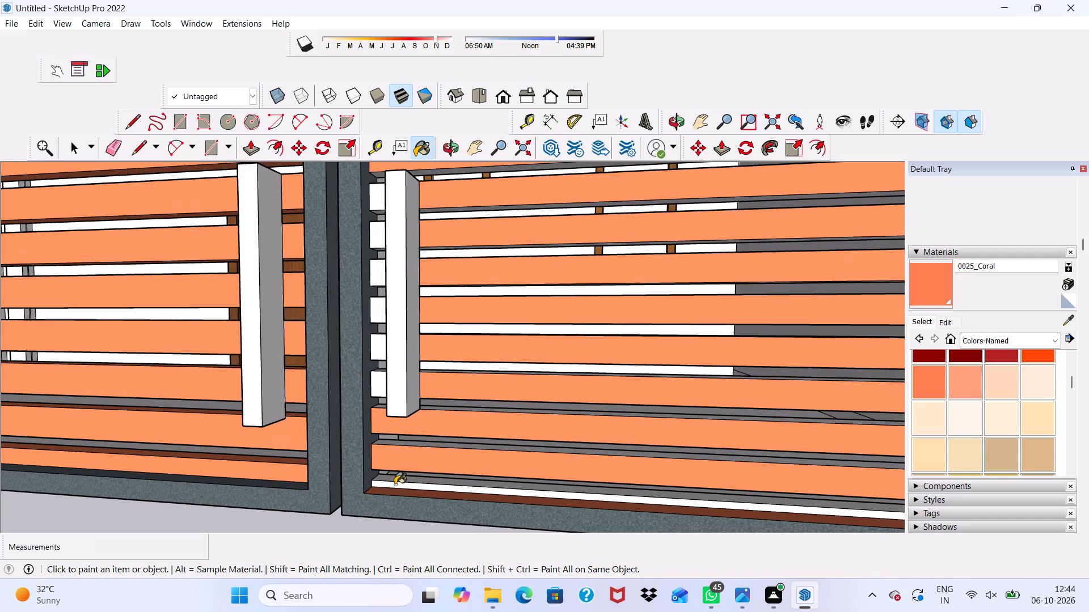
drag(404, 469, 403, 459)
key(ctrl+z)
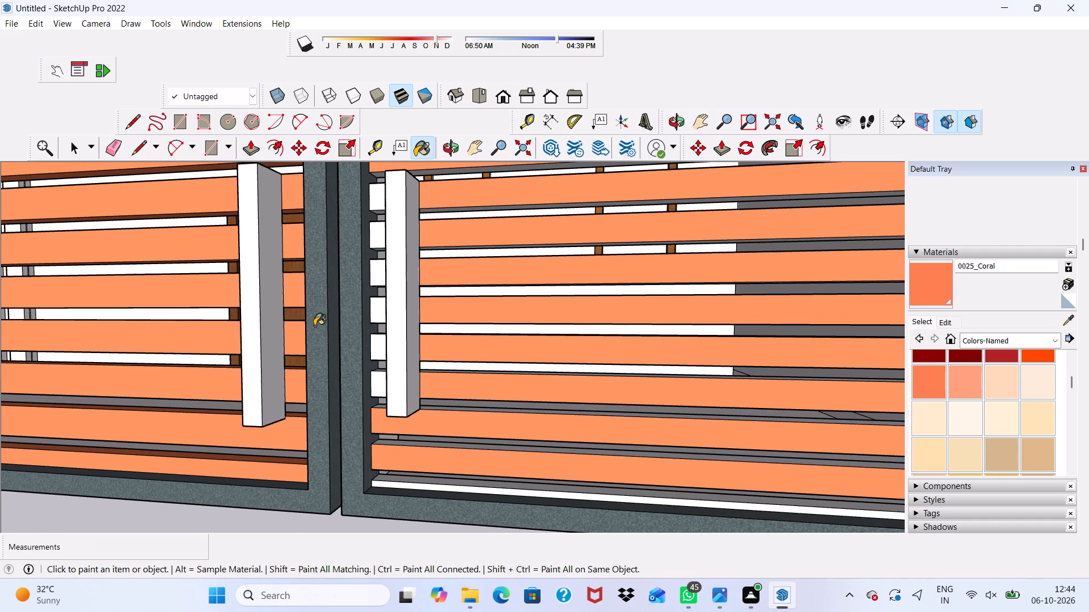
scroll(347, 372, up, 5)
scroll(377, 290, down, 4)
scroll(421, 476, up, 5)
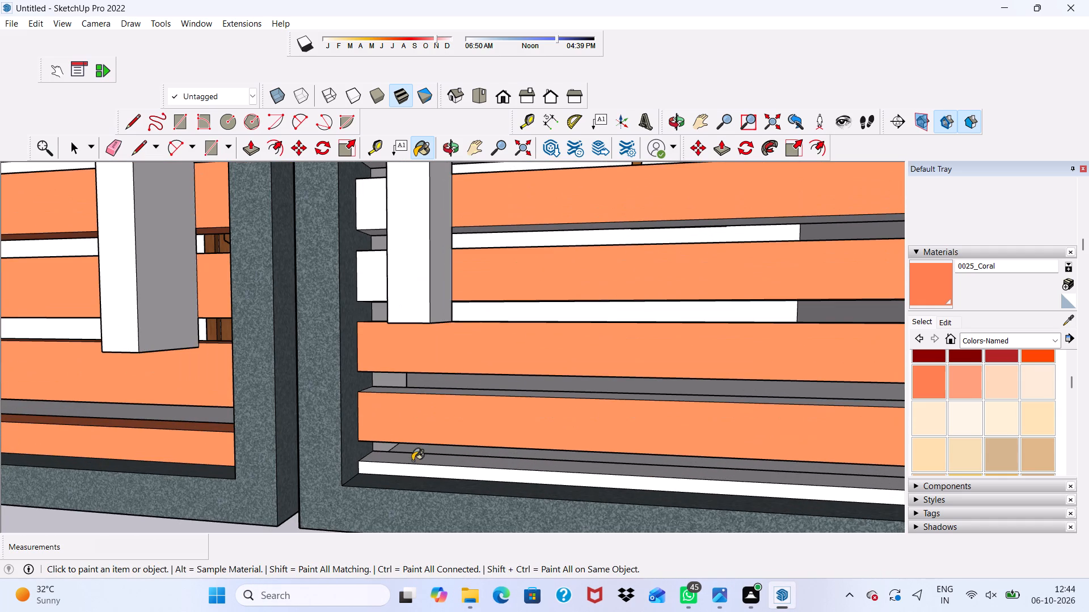
click(410, 470)
Paint the top faces of the right gate's lower slats with 0025_Coral, viewing the gate from above.
scroll(414, 462, up, 3)
click(414, 458)
scroll(389, 369, up, 4)
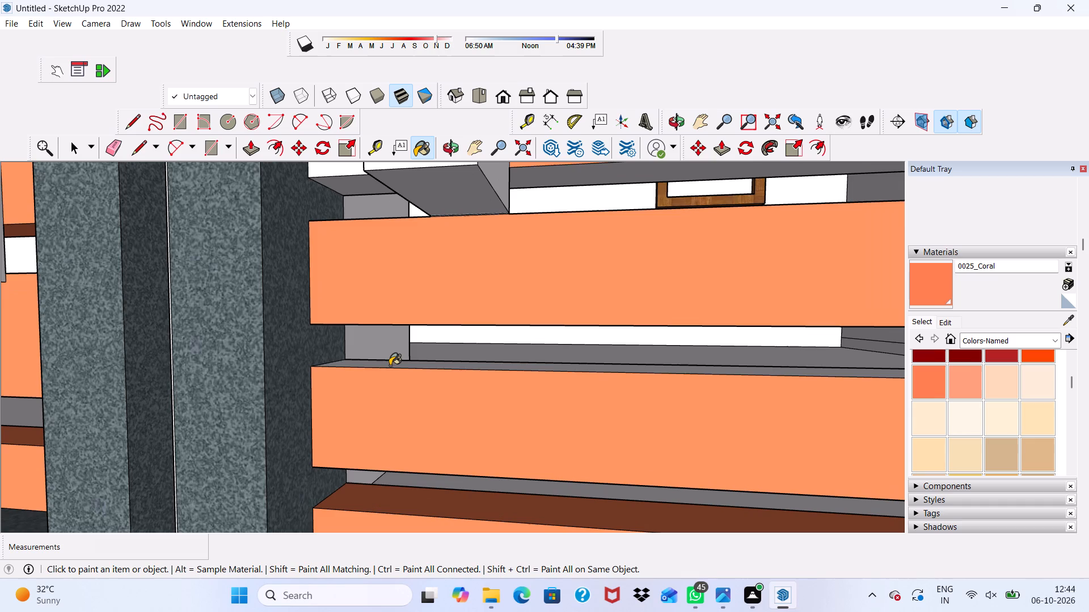
click(390, 365)
scroll(349, 332, down, 2)
middle_drag(349, 332, 266, 431)
middle_drag(271, 423, 277, 416)
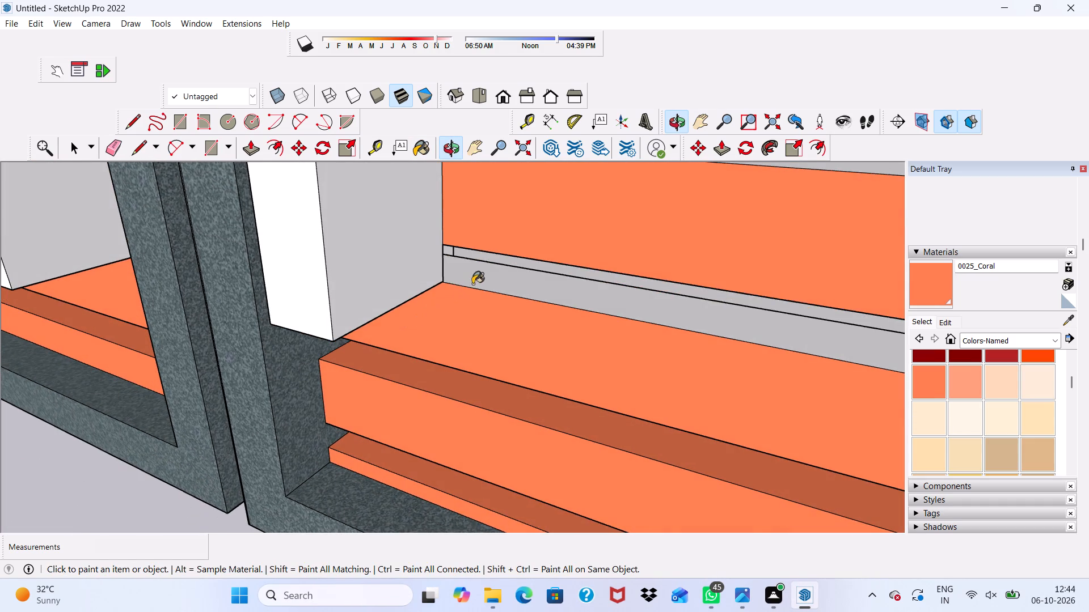
click(472, 284)
scroll(396, 316, down, 10)
scroll(403, 259, up, 3)
click(403, 275)
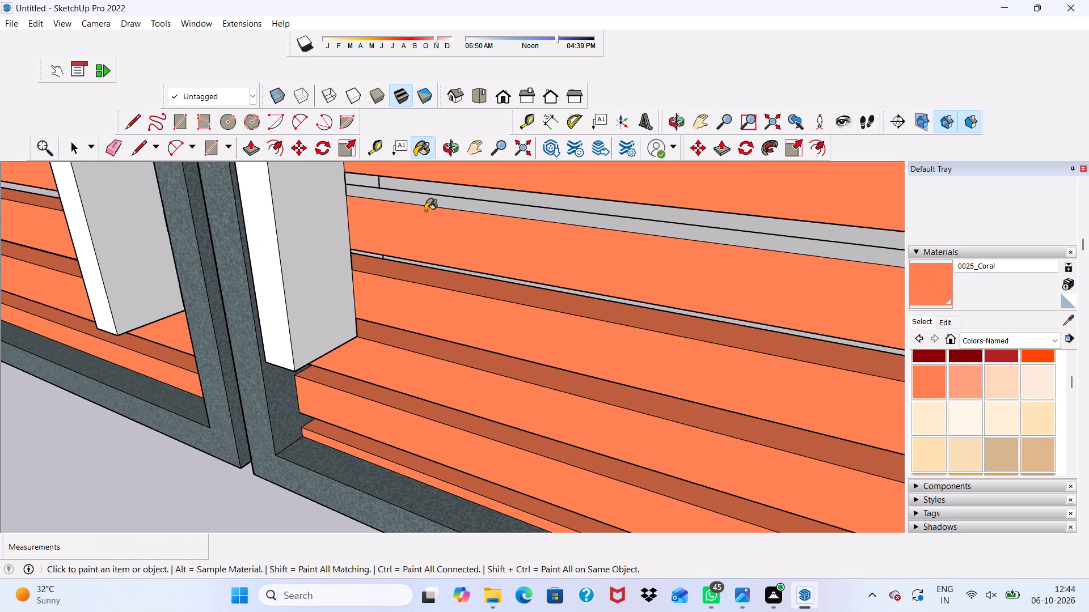
click(425, 200)
Paint the top faces of the right gate's middle slats with 0025_Coral.
scroll(349, 248, down, 3)
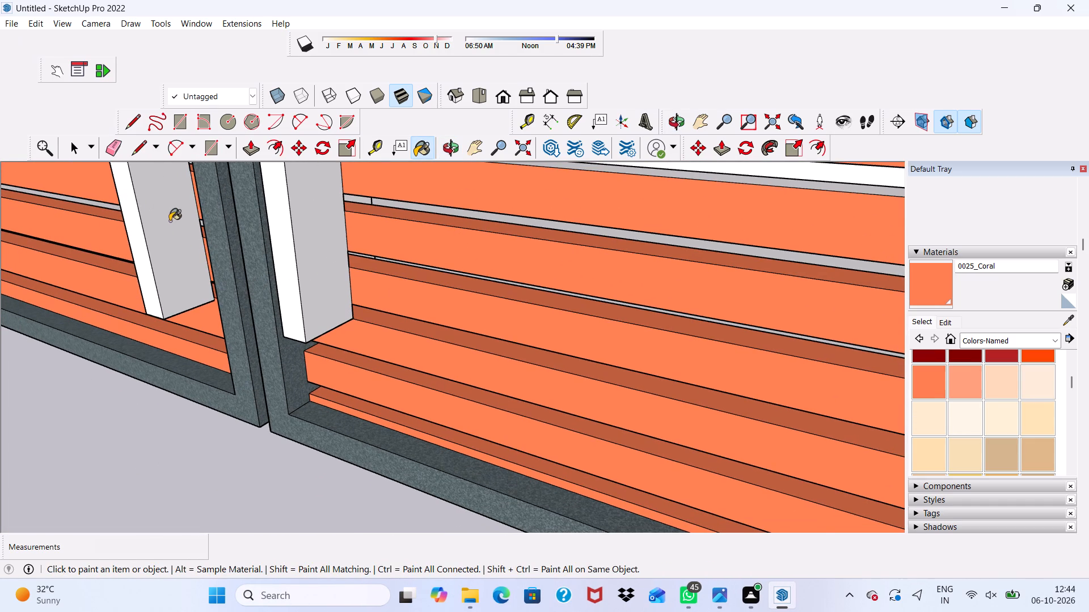
scroll(356, 228, down, 16)
middle_drag(412, 269, 538, 263)
scroll(475, 210, up, 4)
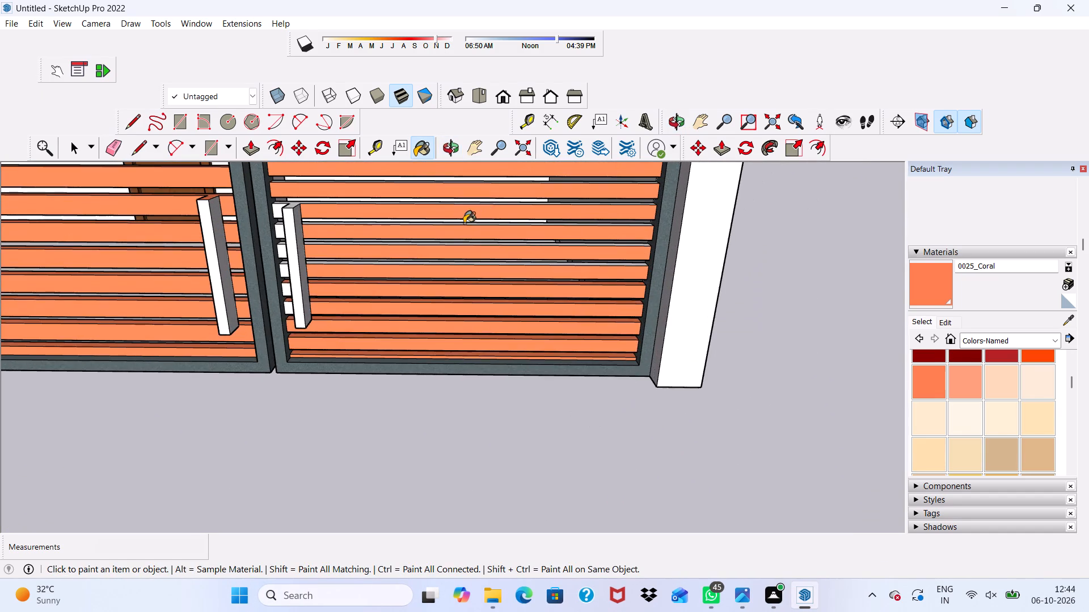
middle_drag(453, 235, 408, 296)
scroll(367, 271, up, 9)
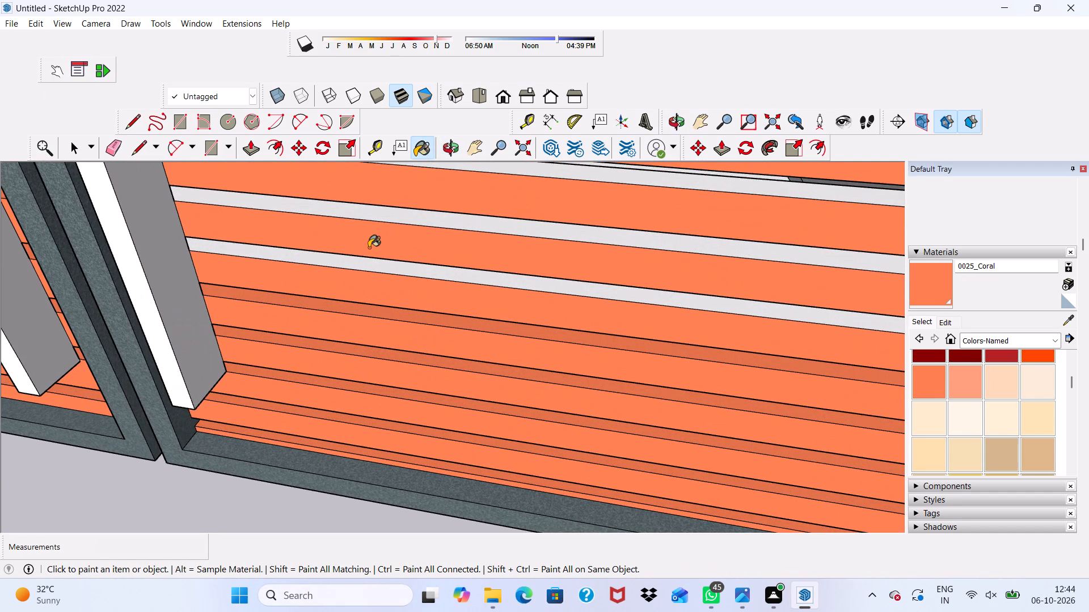
drag(336, 269, 331, 269)
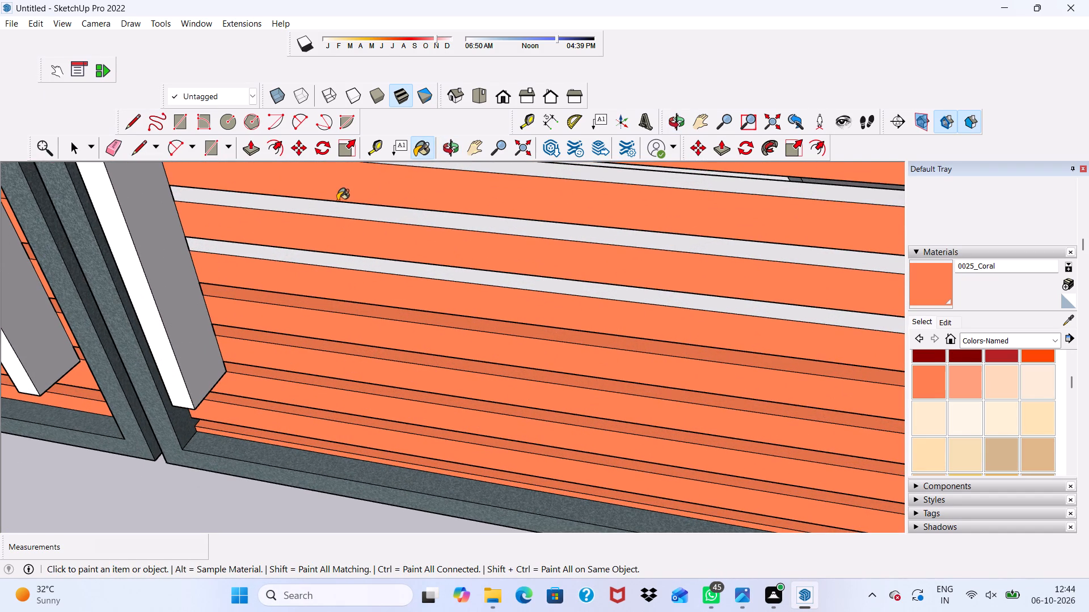
click(334, 211)
scroll(332, 219, up, 3)
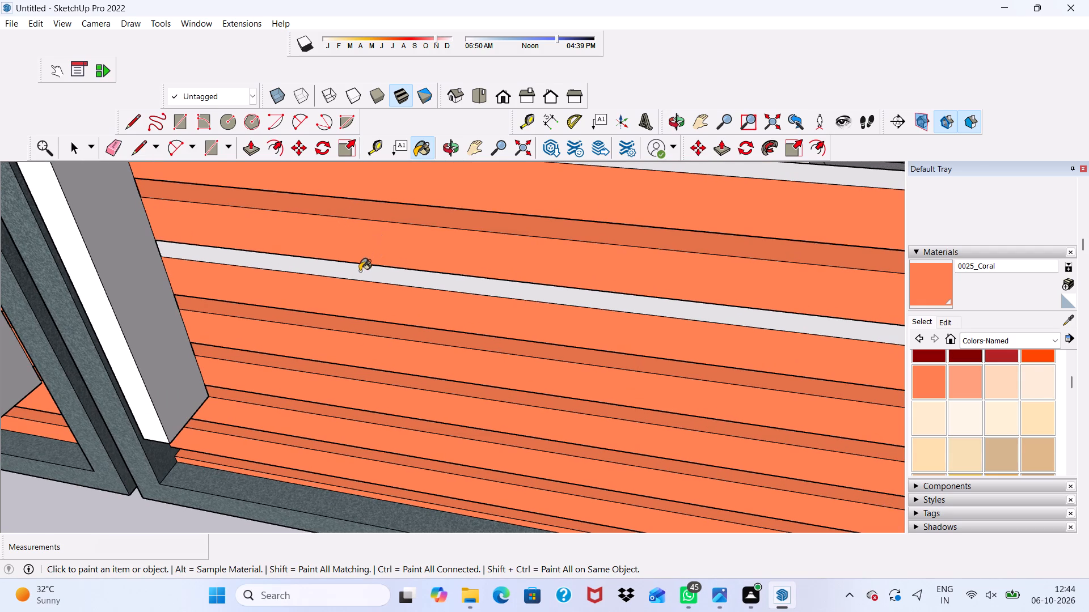
click(358, 272)
scroll(147, 247, down, 12)
scroll(179, 293, up, 2)
scroll(244, 150, down, 9)
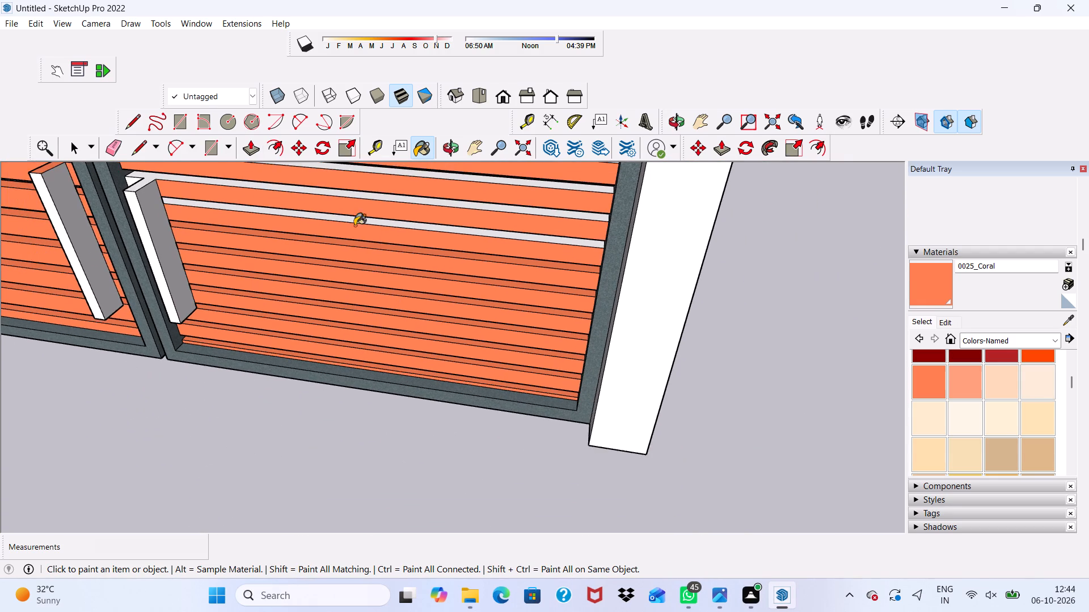
scroll(352, 200, up, 3)
click(356, 231)
click(402, 183)
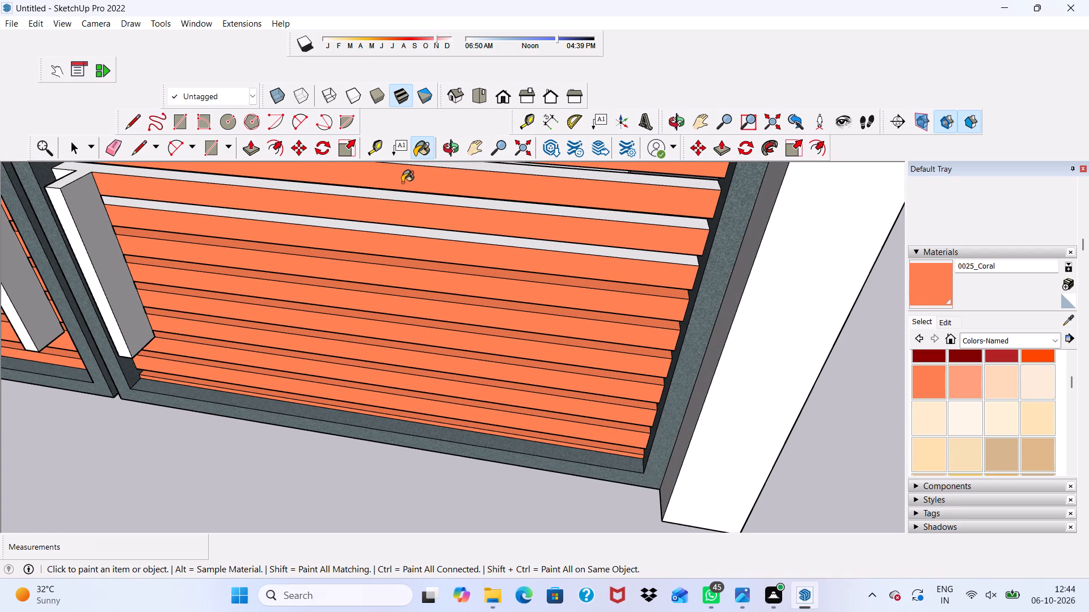
Paint the top faces of the right gate's remaining upper slats with 0025_Coral, up to just below the topmost slat.
scroll(402, 184, up, 3)
click(395, 200)
click(394, 241)
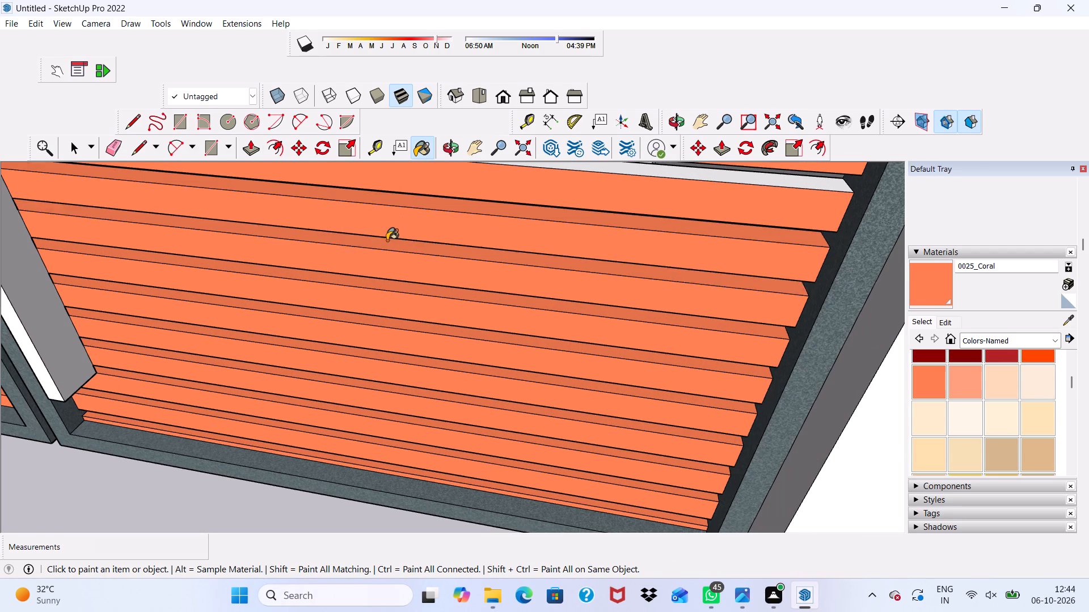
scroll(371, 247, down, 8)
scroll(378, 224, up, 8)
click(367, 201)
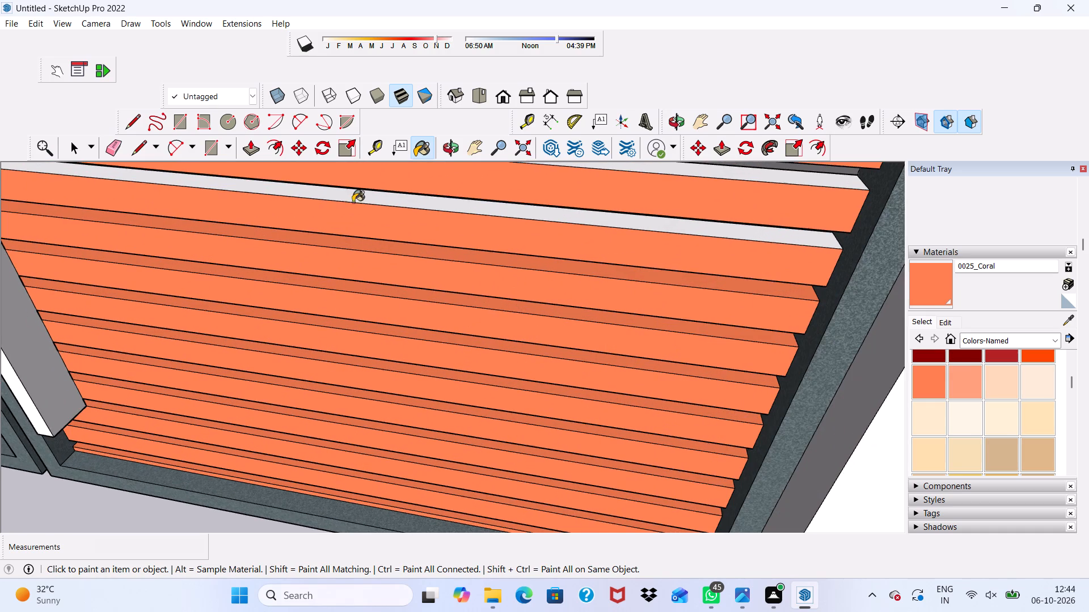
scroll(344, 239, down, 9)
scroll(319, 225, up, 6)
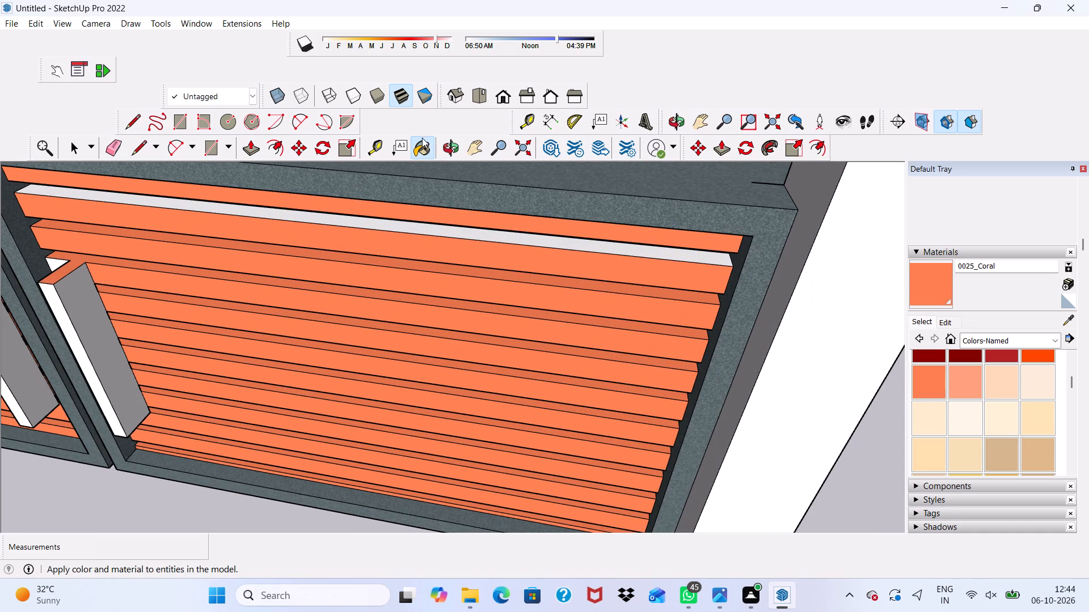
scroll(412, 146, up, 4)
scroll(320, 207, down, 2)
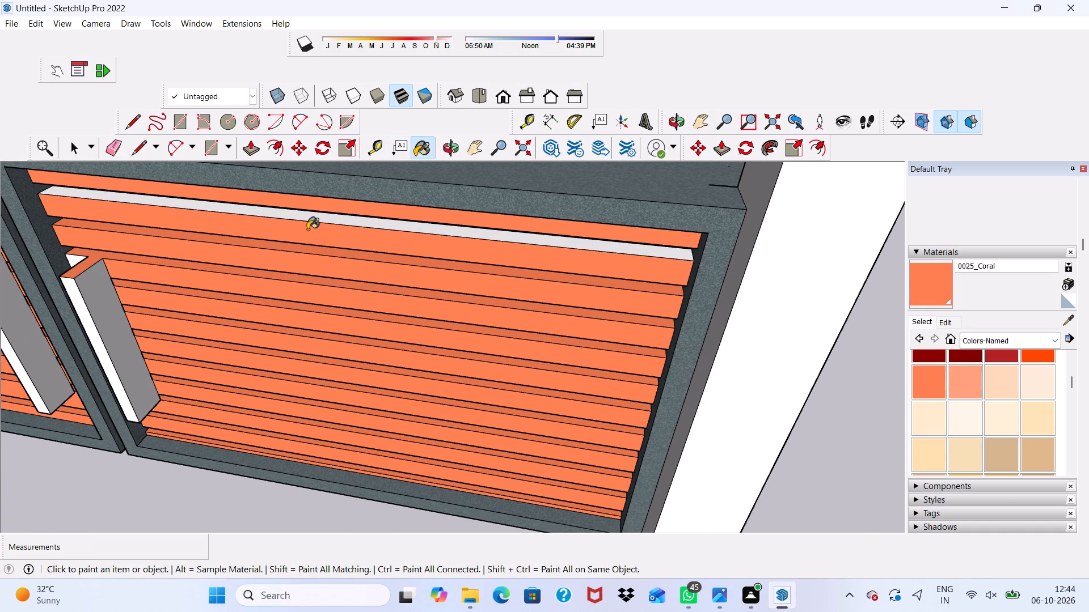
click(322, 220)
Paint the undersides of the right gate's top three slats with 0025_Coral, viewing the gate from below.
scroll(302, 228, down, 4)
middle_drag(290, 235, 484, 104)
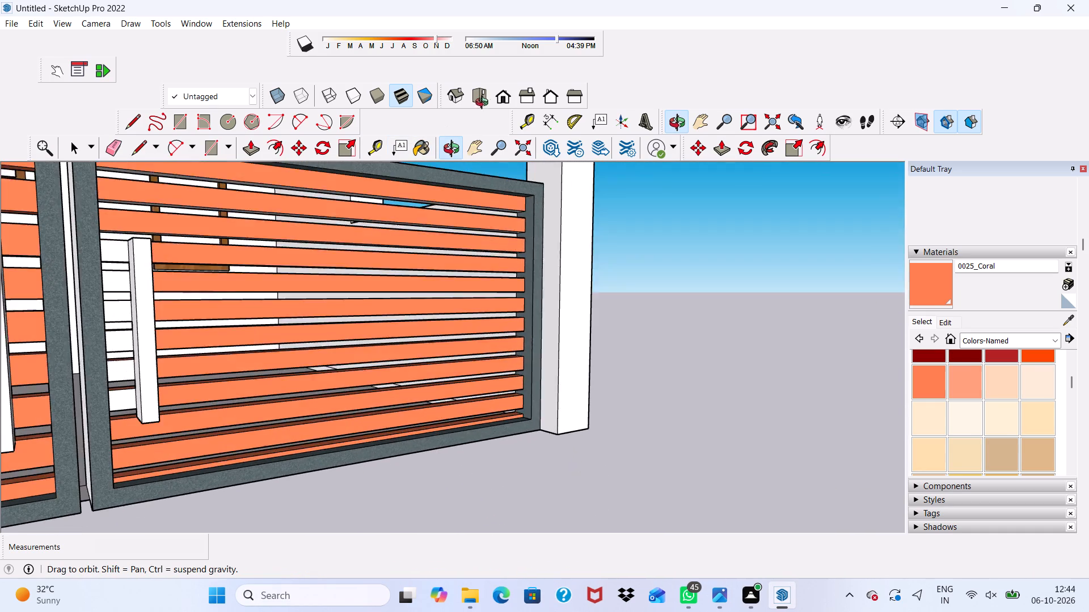
middle_drag(484, 104, 481, 112)
scroll(188, 228, up, 7)
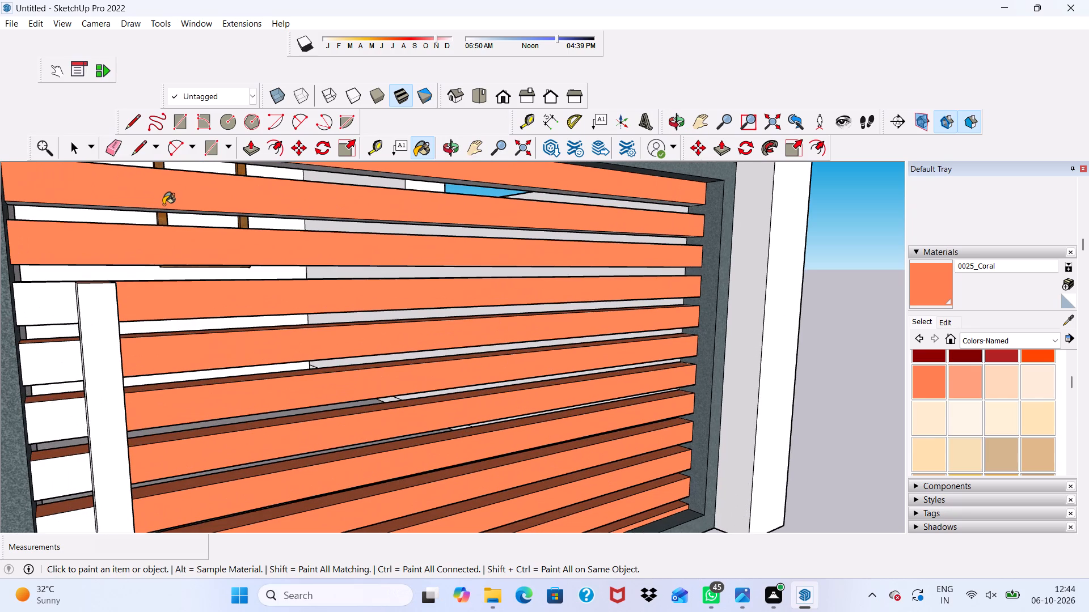
scroll(163, 205, down, 4)
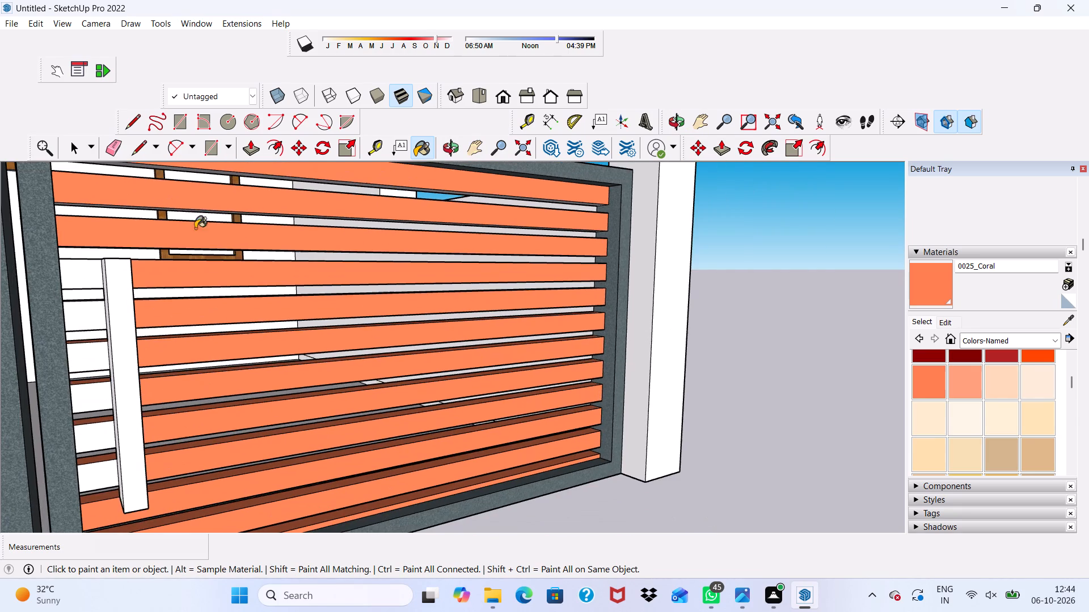
scroll(203, 182, up, 4)
scroll(209, 178, down, 3)
scroll(226, 233, down, 6)
middle_drag(304, 263, 234, 171)
scroll(311, 203, up, 8)
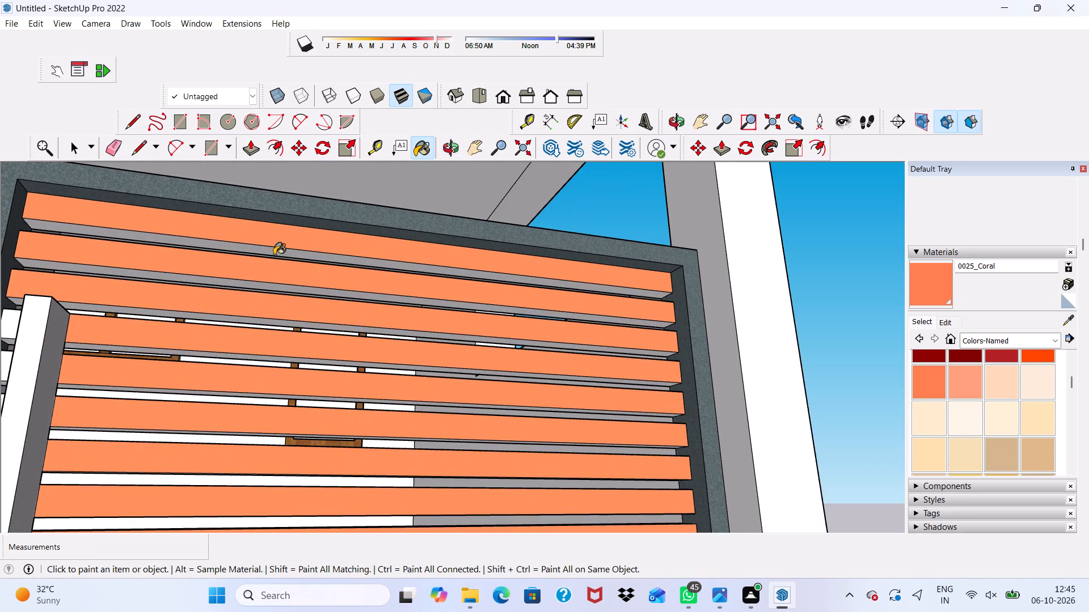
click(274, 255)
scroll(280, 277, up, 6)
click(263, 226)
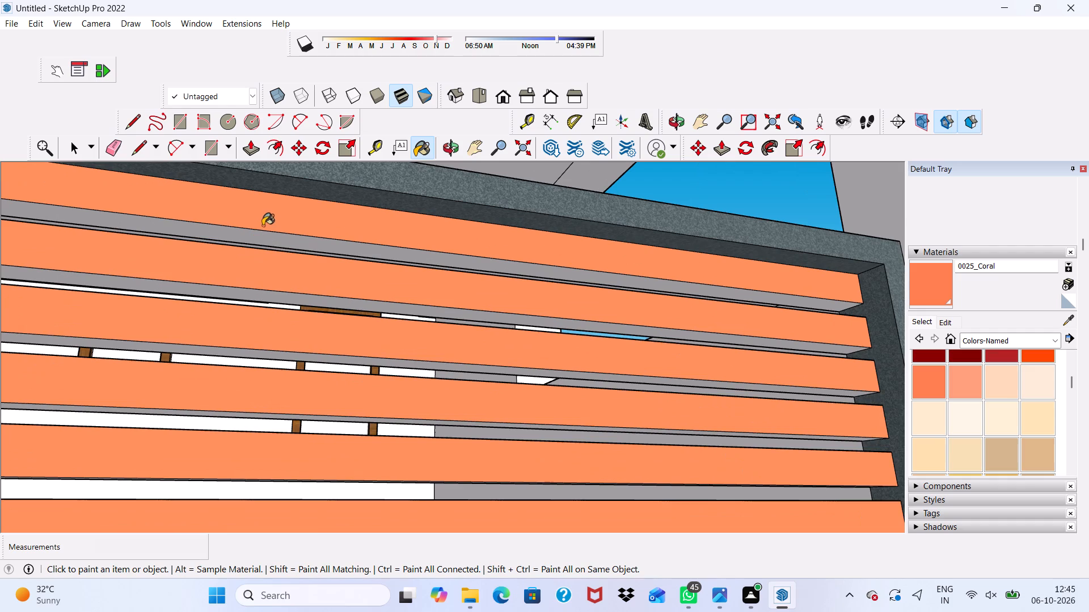
click(254, 228)
scroll(269, 254, up, 2)
click(221, 307)
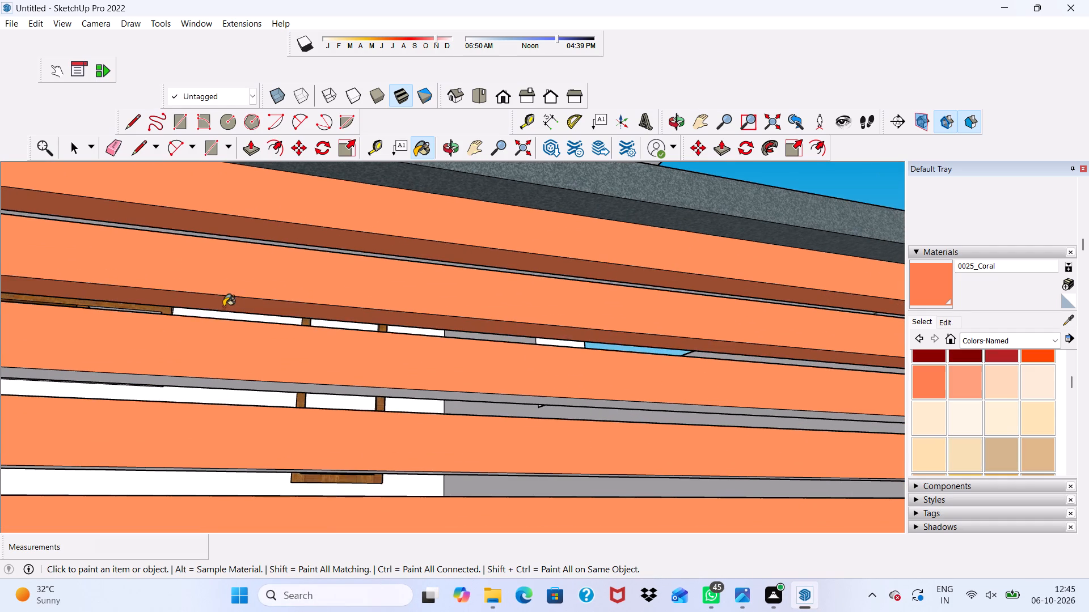
scroll(221, 323, down, 2)
click(188, 376)
Paint the undersides of the right gate's lower slats with 0025_Coral, viewing the gate from below.
scroll(105, 308, down, 5)
scroll(175, 207, up, 1)
scroll(201, 216, down, 3)
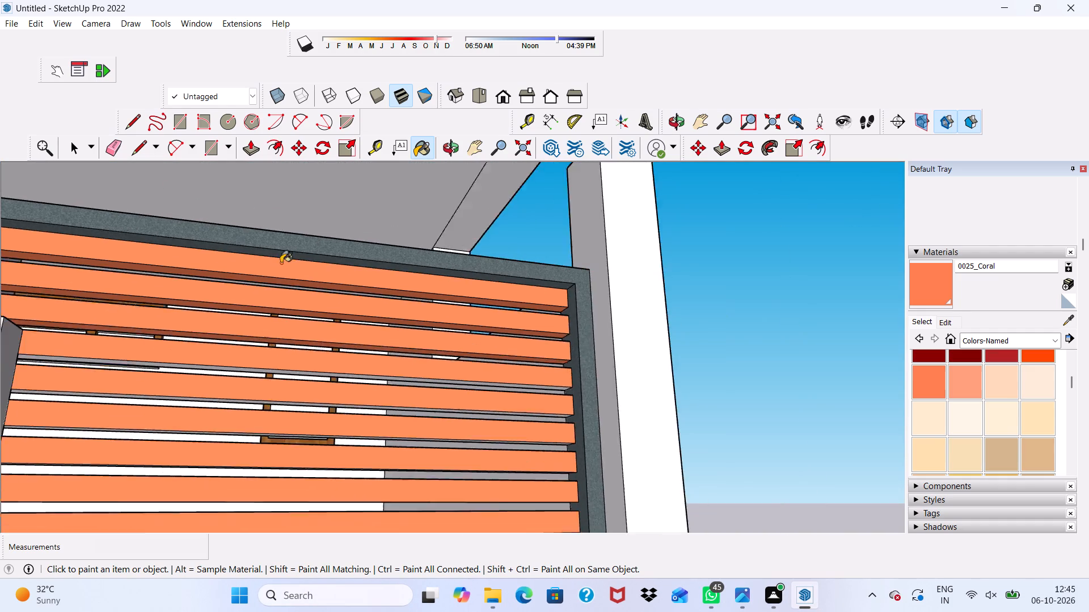
scroll(281, 263, down, 1)
middle_drag(301, 297, 221, 186)
scroll(247, 375, up, 4)
scroll(206, 400, up, 1)
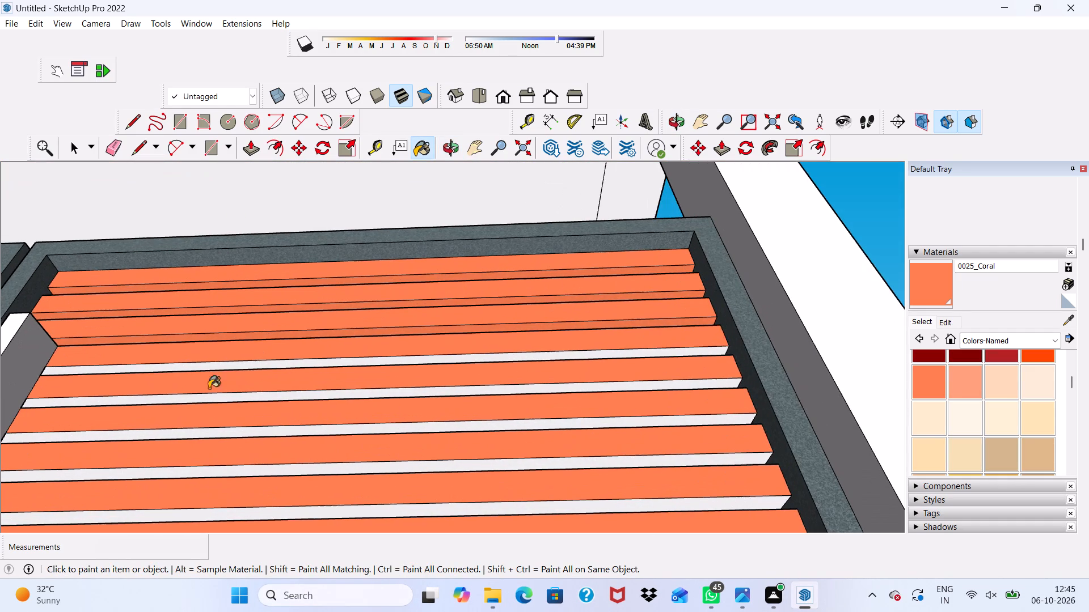
drag(227, 368, 224, 373)
scroll(217, 394, up, 3)
scroll(201, 394, down, 10)
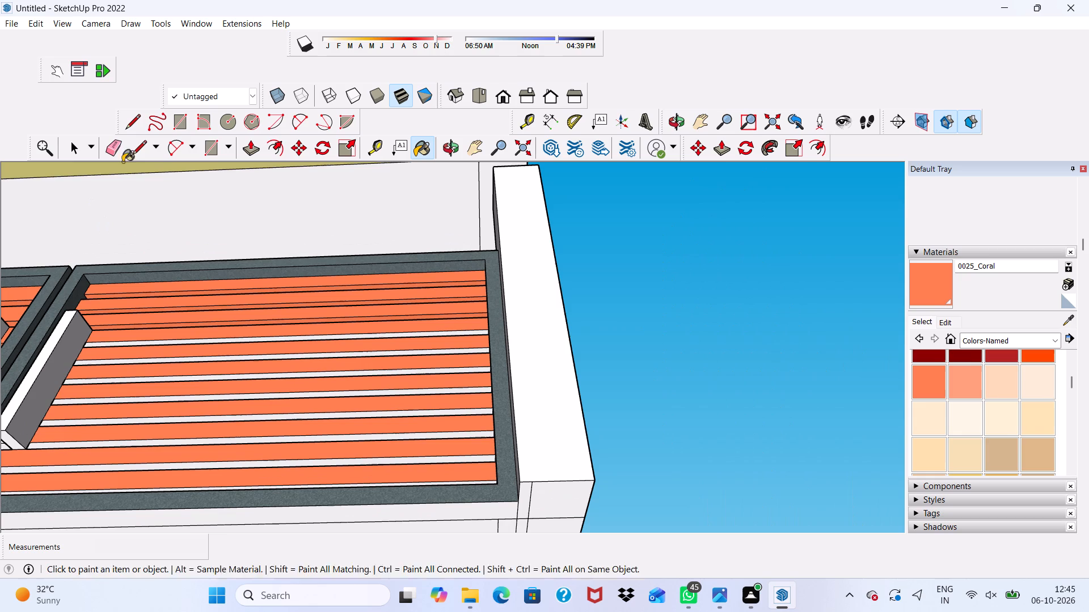
scroll(74, 108, down, 1)
scroll(36, 505, up, 3)
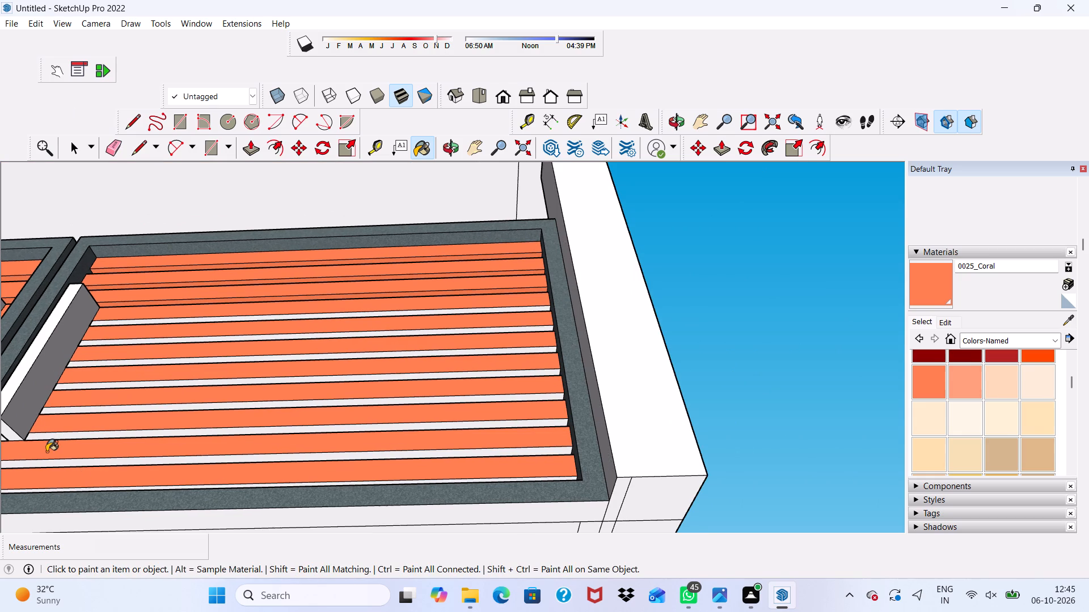
drag(33, 467, 39, 462)
scroll(161, 407, up, 3)
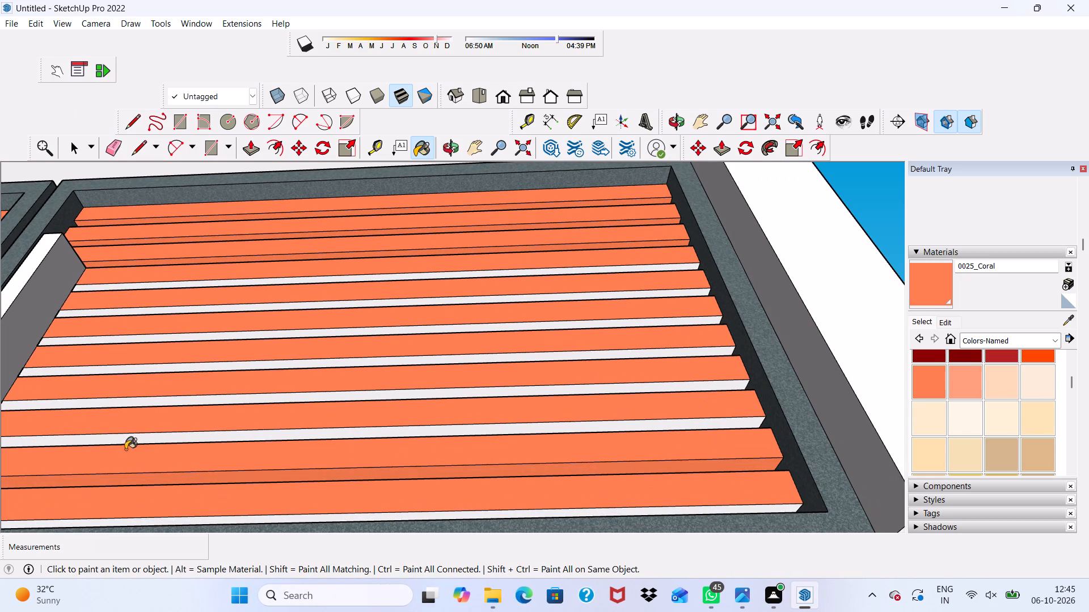
scroll(0, 0, down, 2)
scroll(0, 324, down, 1)
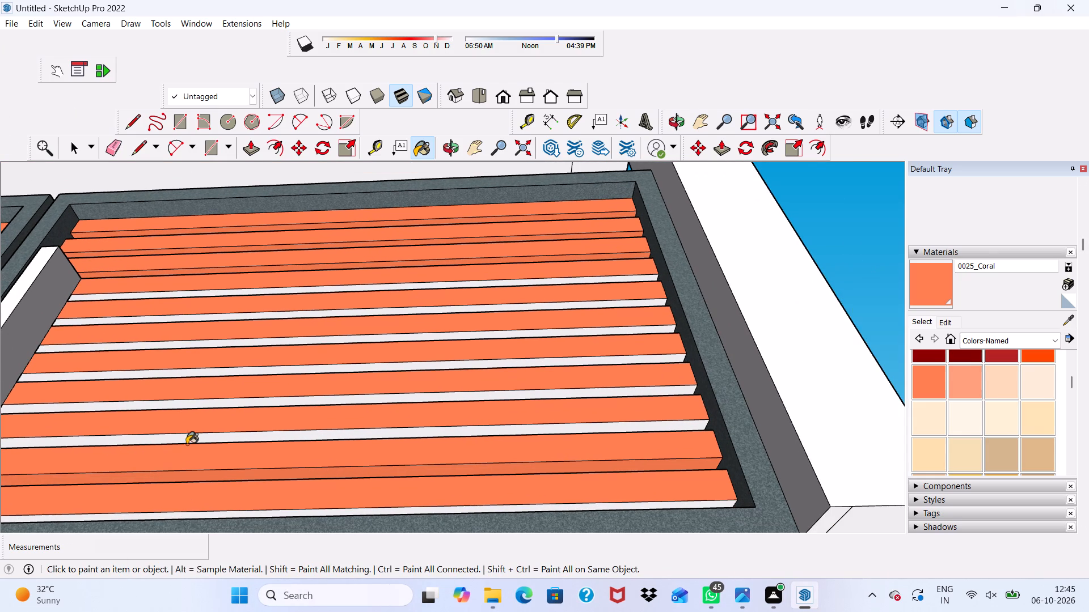
click(178, 440)
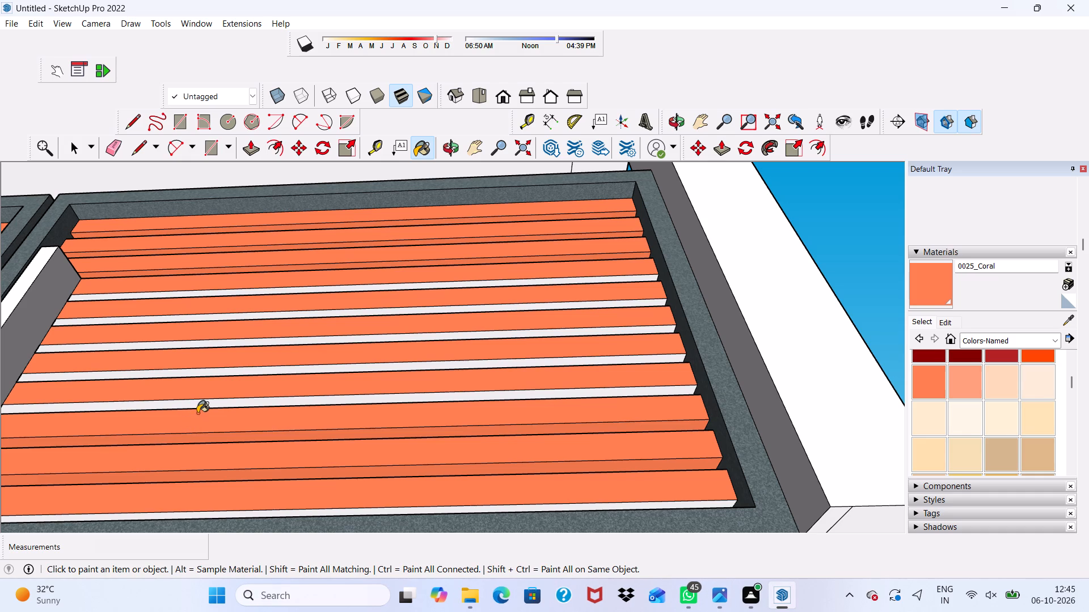
click(206, 410)
scroll(135, 396, up, 1)
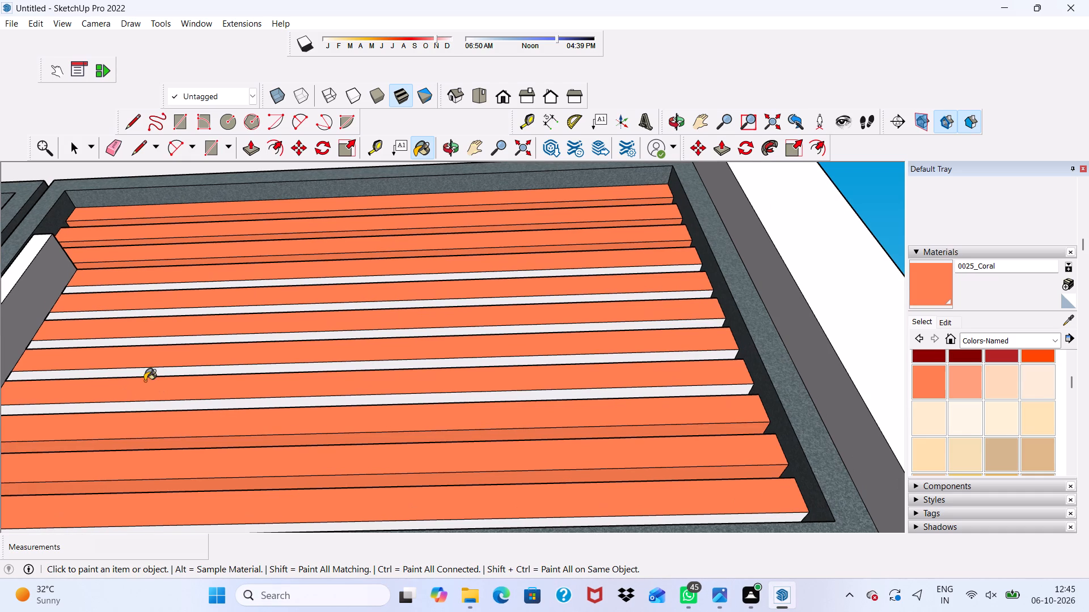
Paint the undersides of the right gate's remaining middle slats with 0025_Coral, working upward to the already painted top slats.
scroll(159, 396, down, 8)
middle_drag(215, 379, 214, 535)
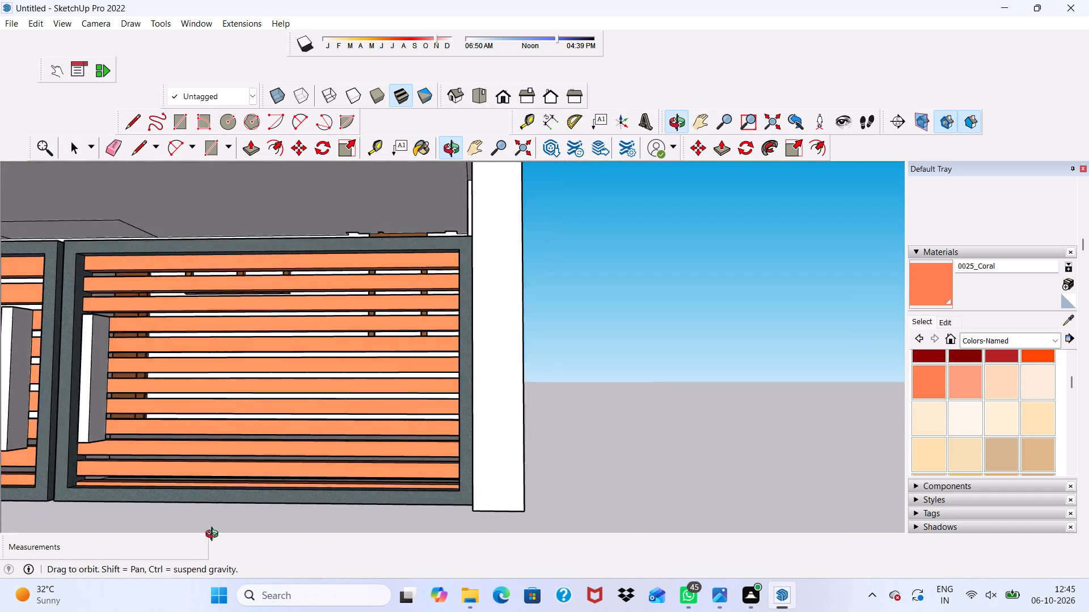
middle_drag(214, 535, 199, 311)
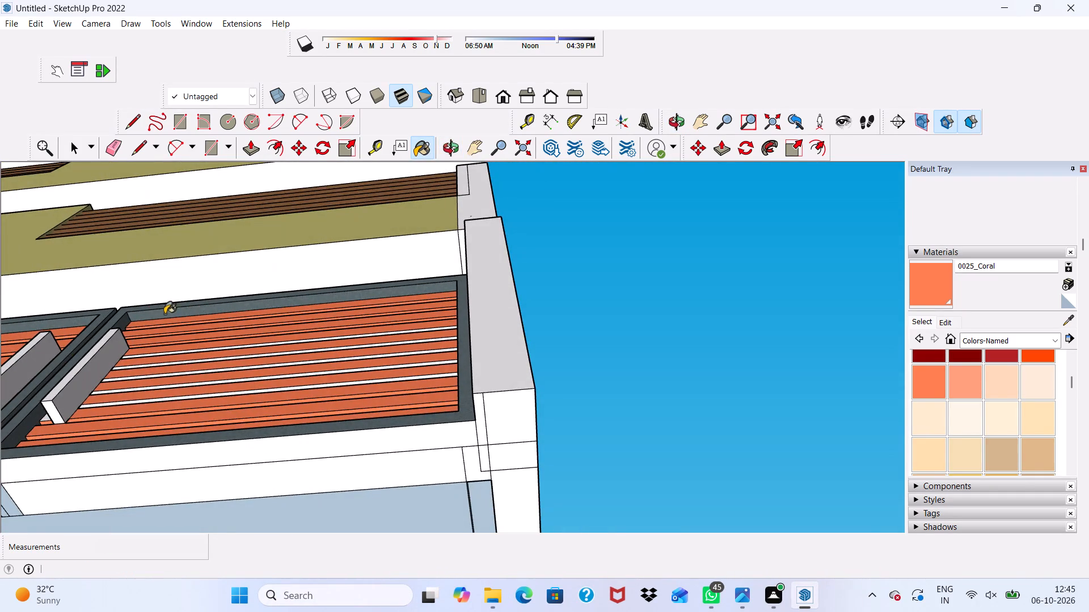
scroll(148, 321, up, 4)
scroll(141, 467, up, 8)
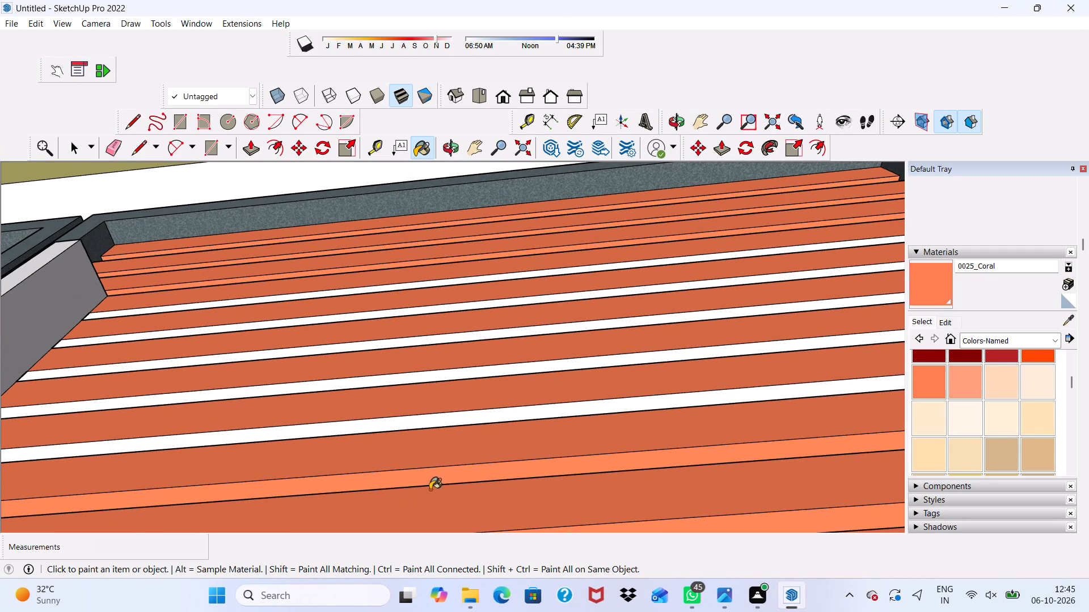
click(323, 427)
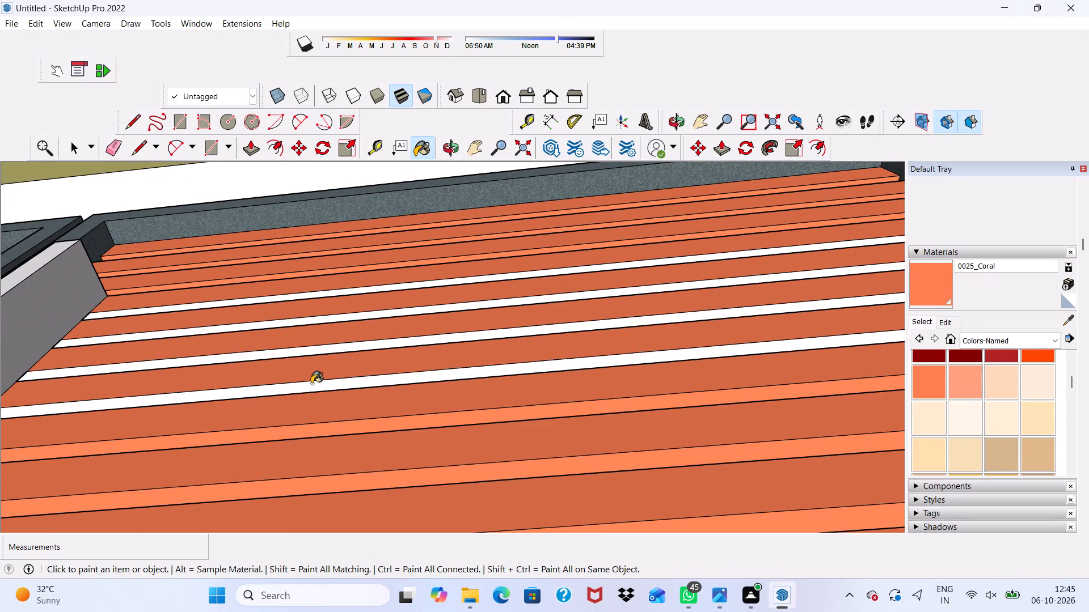
click(311, 384)
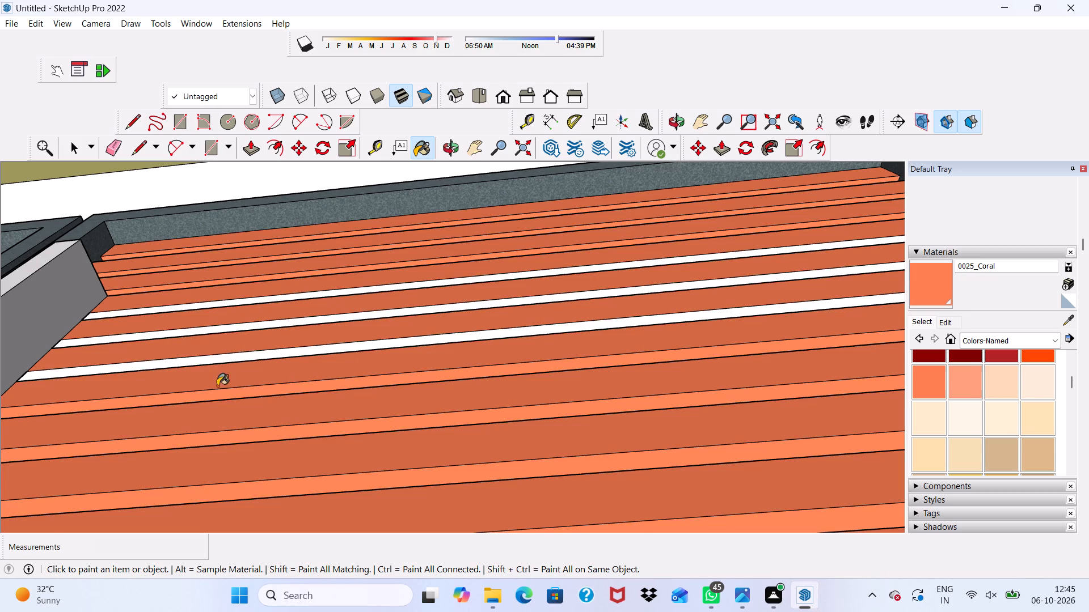
scroll(238, 371, up, 3)
click(277, 351)
scroll(310, 316, up, 4)
click(318, 303)
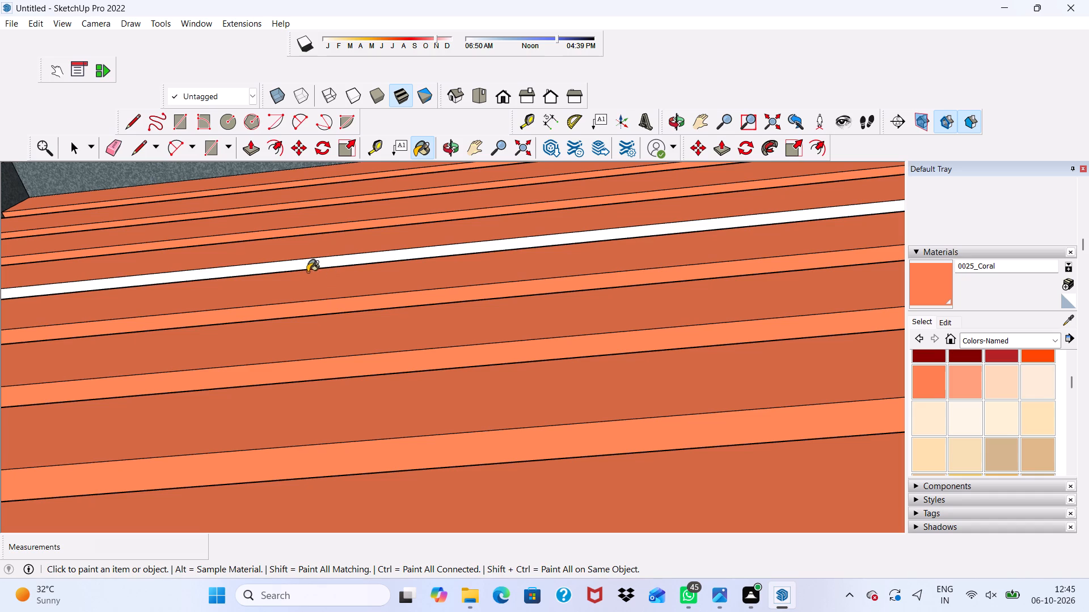
click(313, 260)
scroll(286, 264, down, 3)
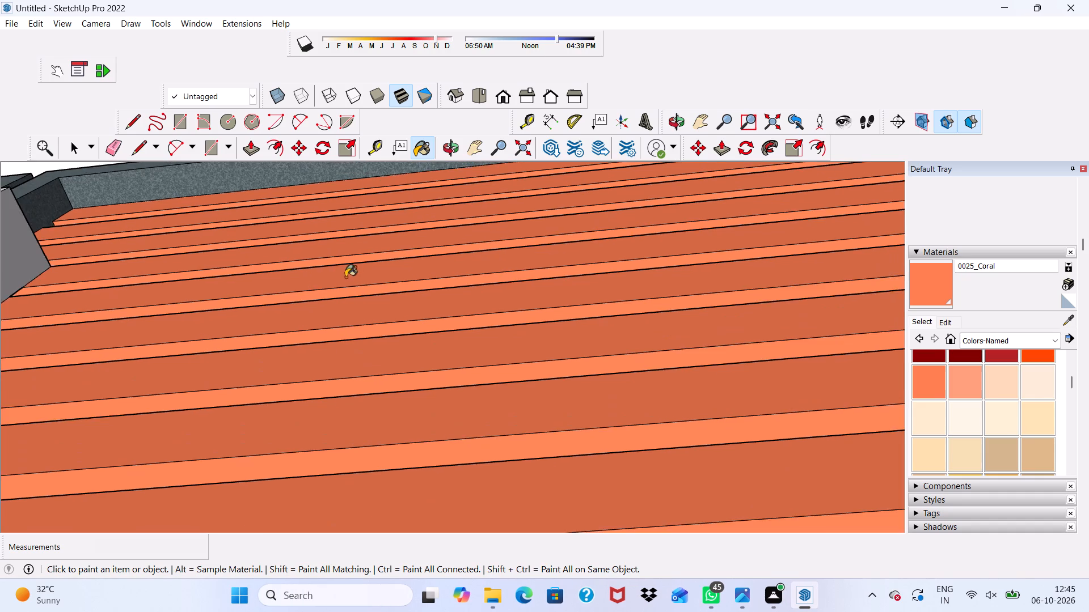
Examine both gates from several angles, checking the slats, meeting frame edges and vertical handles for unpainted faces.
scroll(347, 273, down, 4)
scroll(381, 279, up, 1)
scroll(381, 279, down, 3)
middle_drag(381, 317, 326, 430)
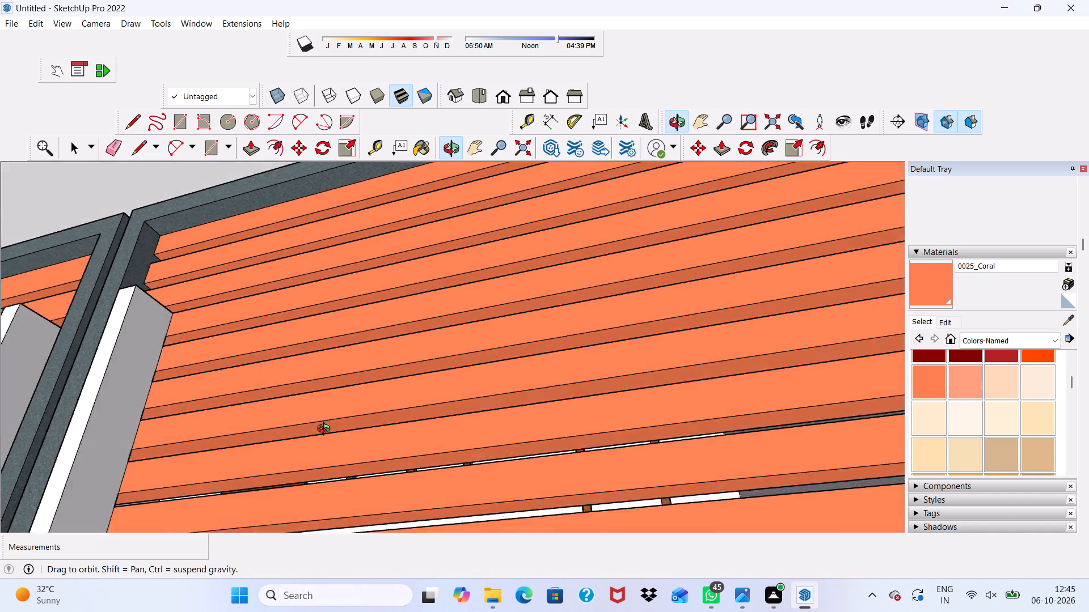
middle_drag(326, 430, 235, 542)
scroll(333, 300, down, 3)
scroll(366, 277, up, 1)
scroll(351, 284, down, 3)
middle_drag(341, 283, 378, 407)
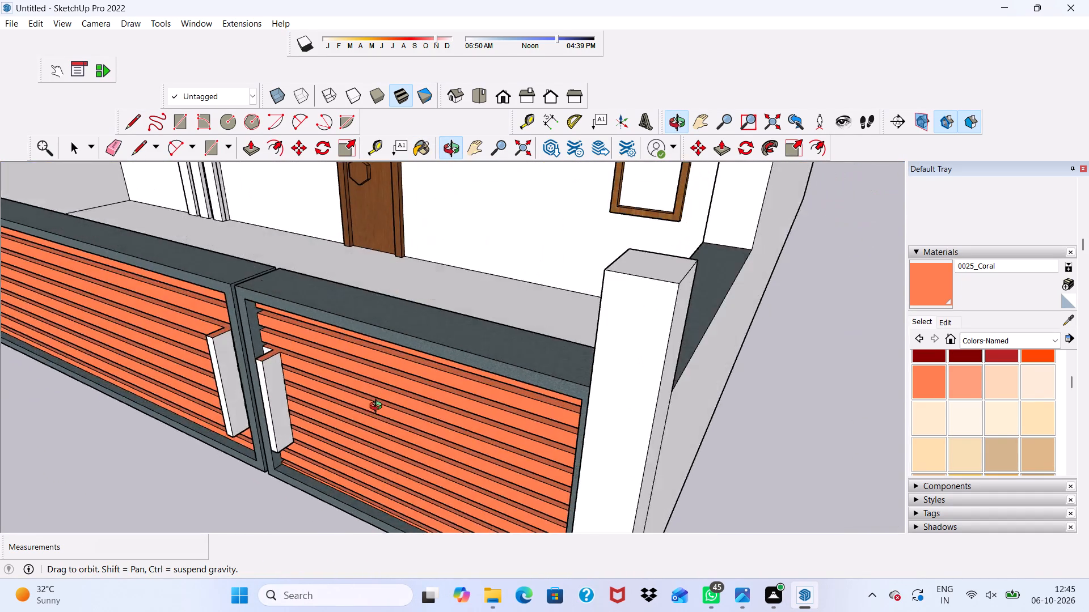
middle_drag(378, 407, 430, 327)
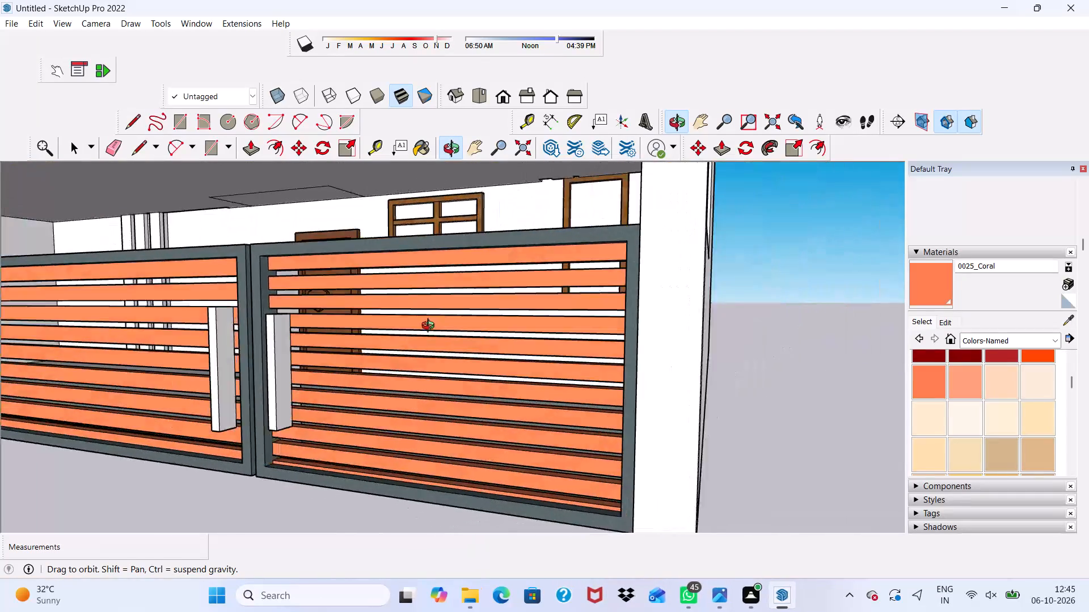
middle_drag(430, 327, 447, 330)
scroll(183, 348, up, 4)
scroll(433, 611, down, 7)
middle_drag(408, 560, 504, 488)
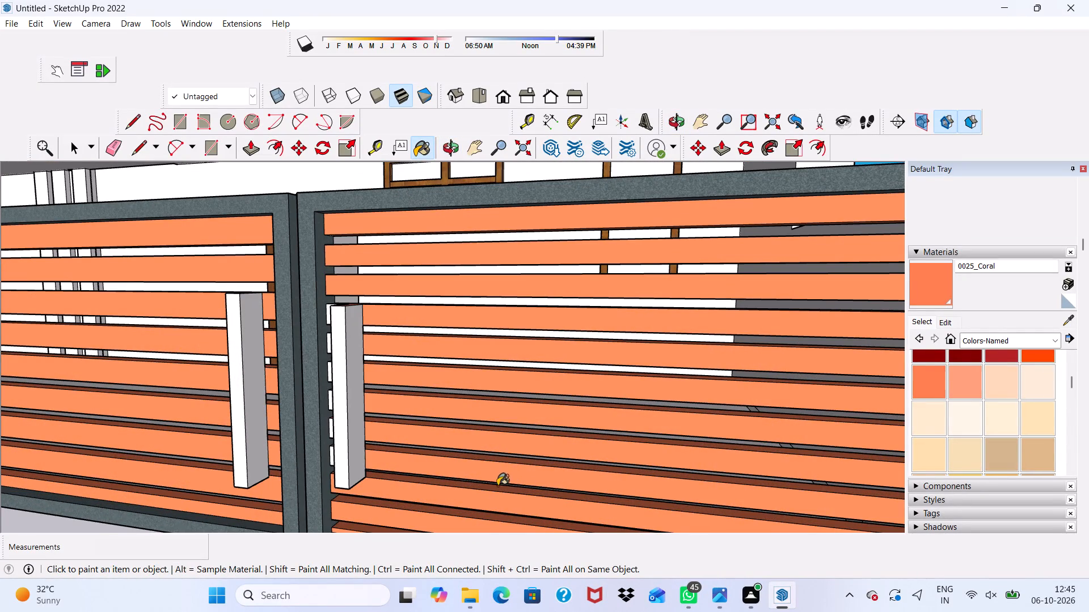
scroll(463, 350, down, 1)
middle_drag(463, 350, 710, 363)
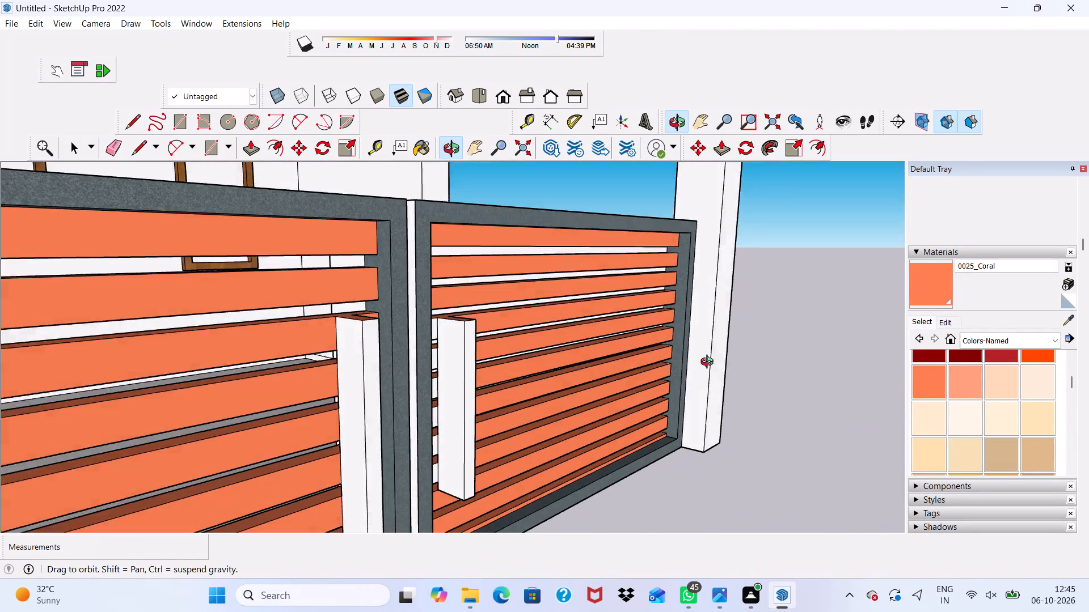
middle_drag(710, 363, 652, 360)
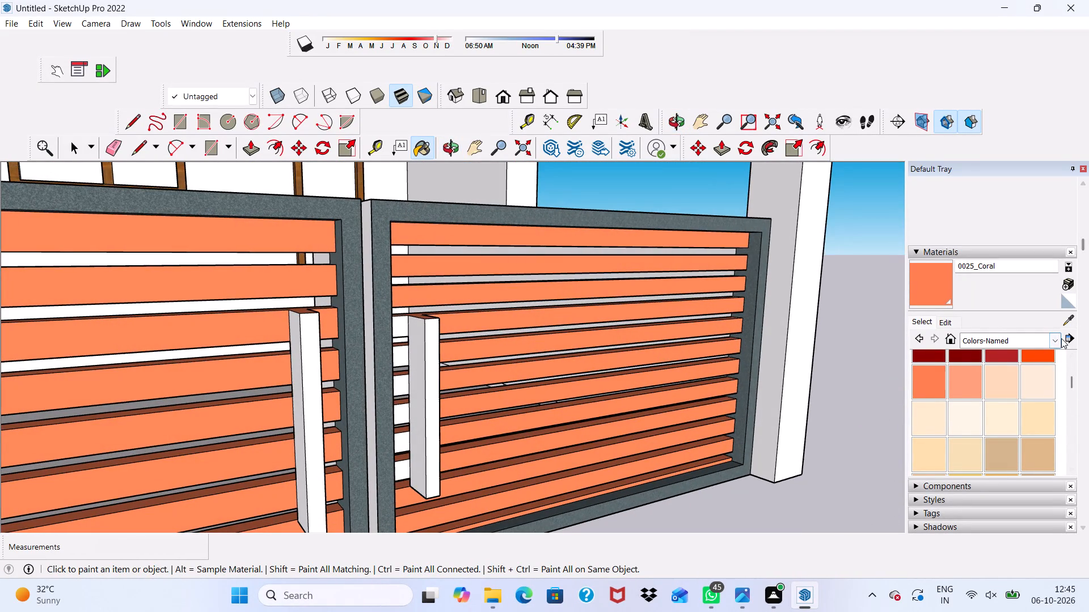
Paint the right gate frame's side edge at the gap between the two gates with Formica Speckled Grey from Synthetic Surfaces.
click(1050, 346)
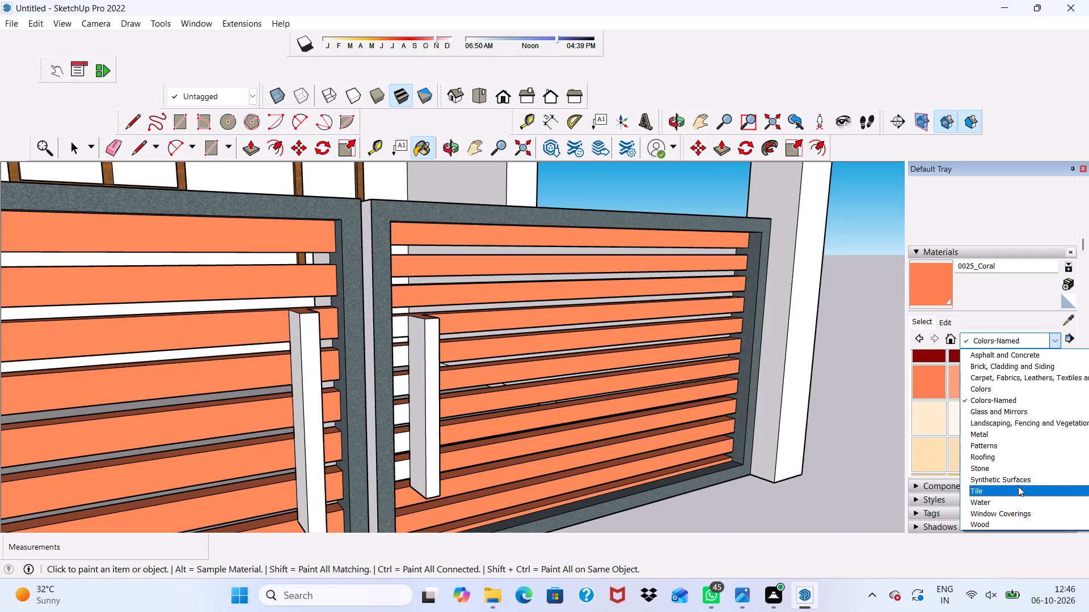
click(1024, 483)
scroll(714, 607, down, 4)
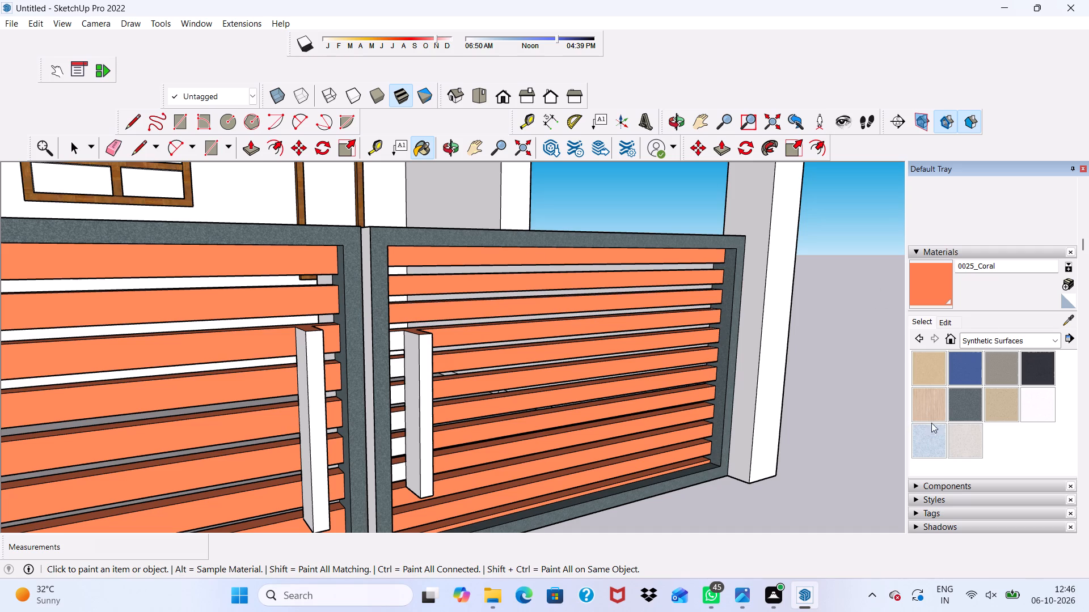
click(961, 413)
scroll(381, 481, up, 3)
scroll(357, 329, up, 4)
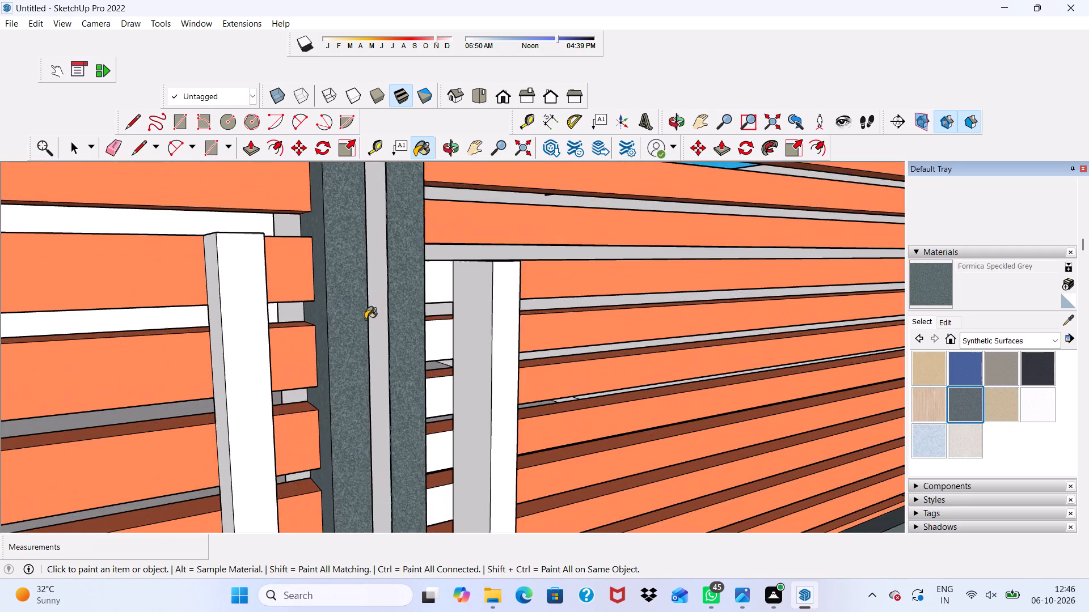
scroll(365, 319, up, 4)
click(379, 304)
scroll(380, 310, down, 2)
Paint the front and both side faces of the left gate's vertical handle with Formica Speckled Grey.
middle_drag(378, 310, 90, 430)
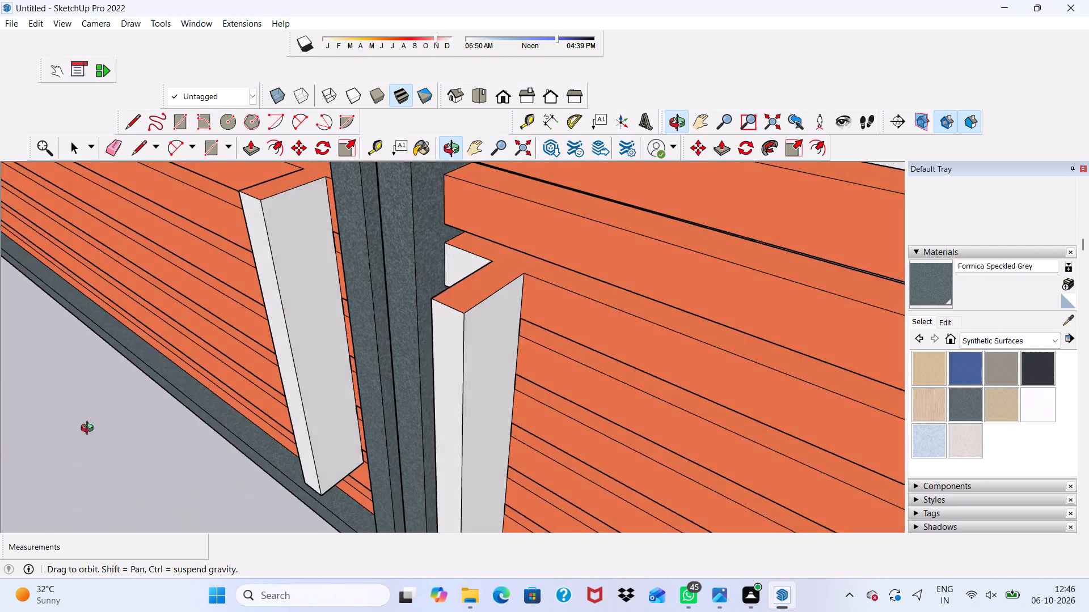
middle_drag(90, 430, 168, 311)
scroll(219, 335, up, 1)
drag(298, 328, 303, 326)
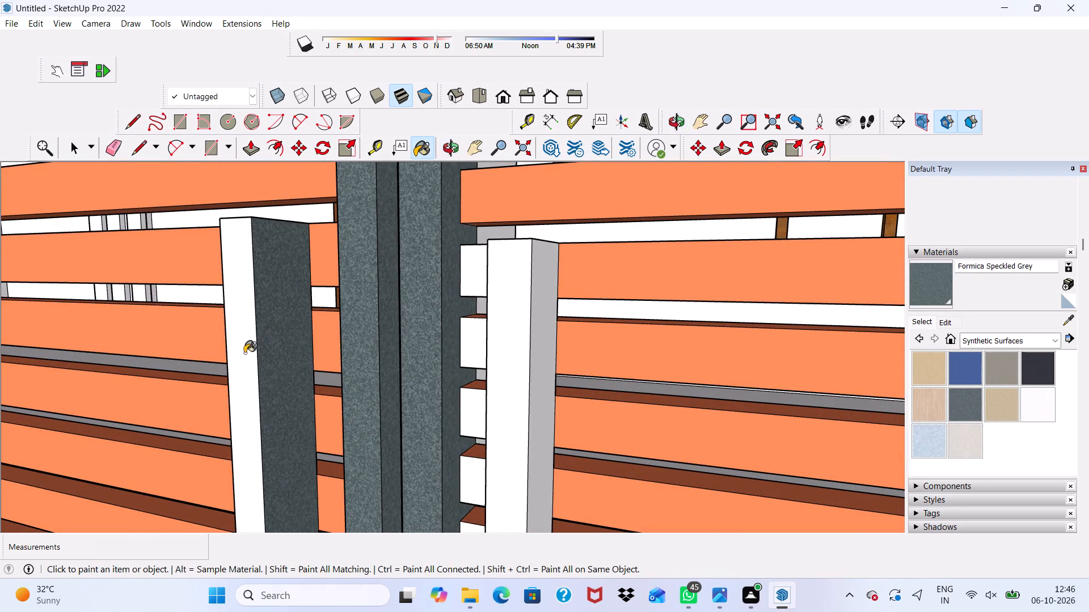
click(238, 356)
middle_drag(243, 358, 497, 291)
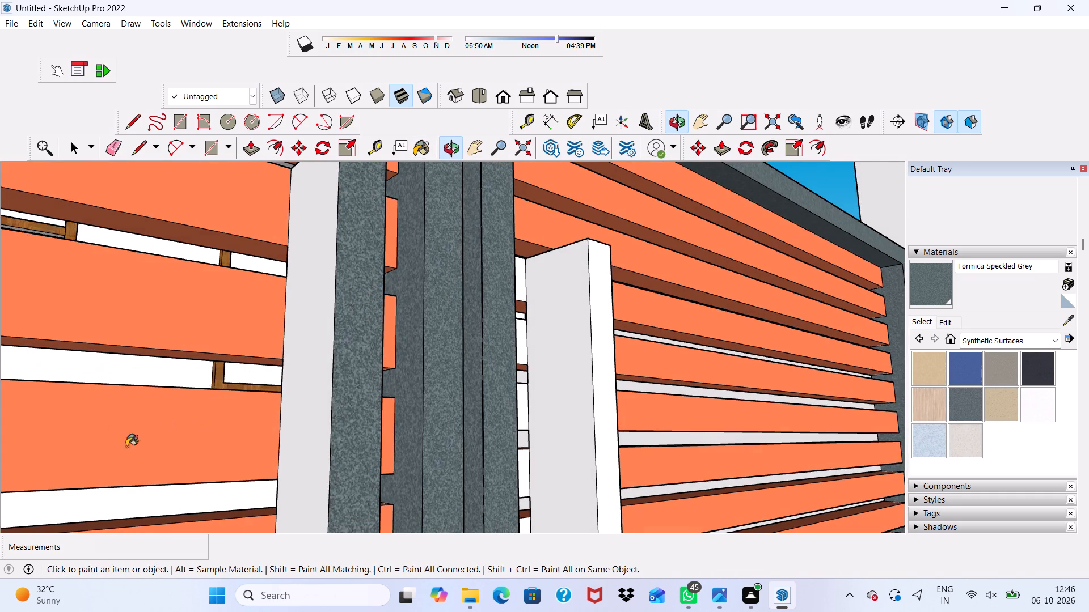
click(285, 398)
scroll(258, 403, down, 13)
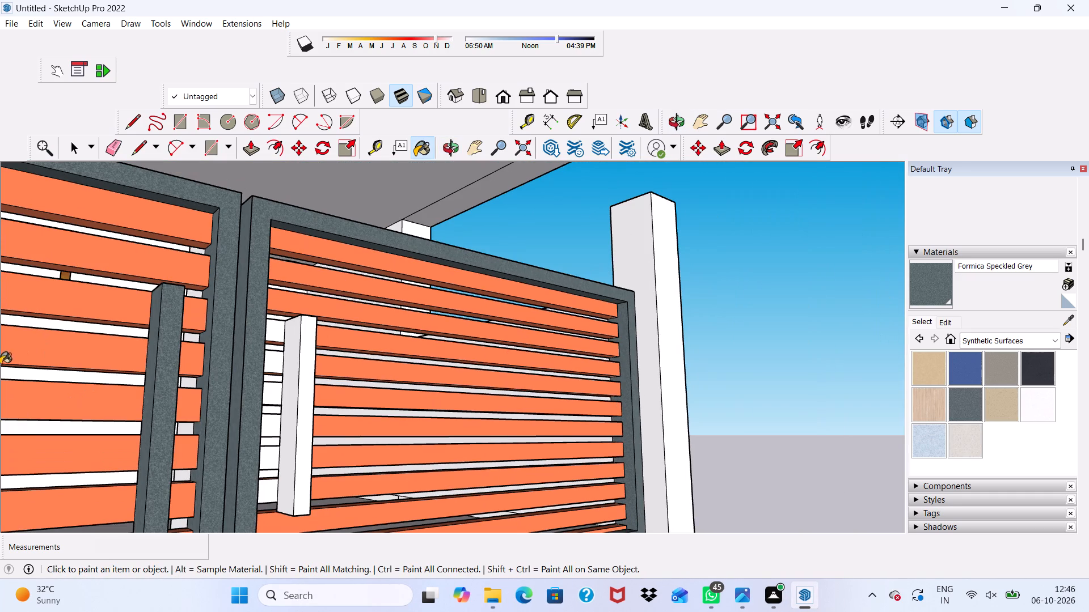
Paint the front and both side faces of the right gate's vertical handle with Formica Speckled Grey.
scroll(185, 0, down, 3)
scroll(635, 419, down, 4)
scroll(537, 427, up, 3)
scroll(383, 403, up, 3)
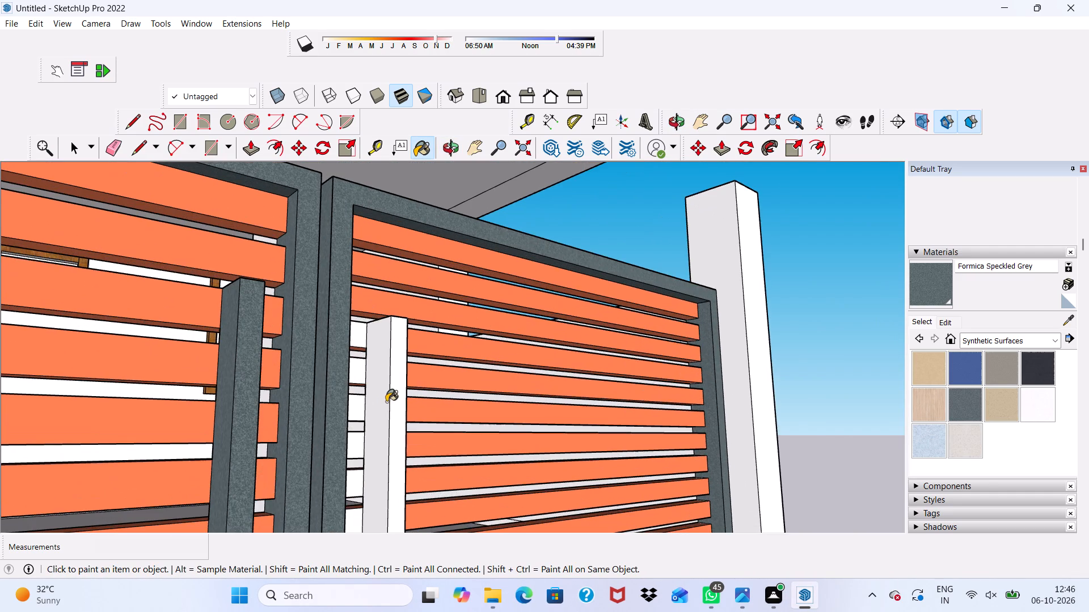
drag(386, 402, 376, 402)
scroll(383, 398, up, 2)
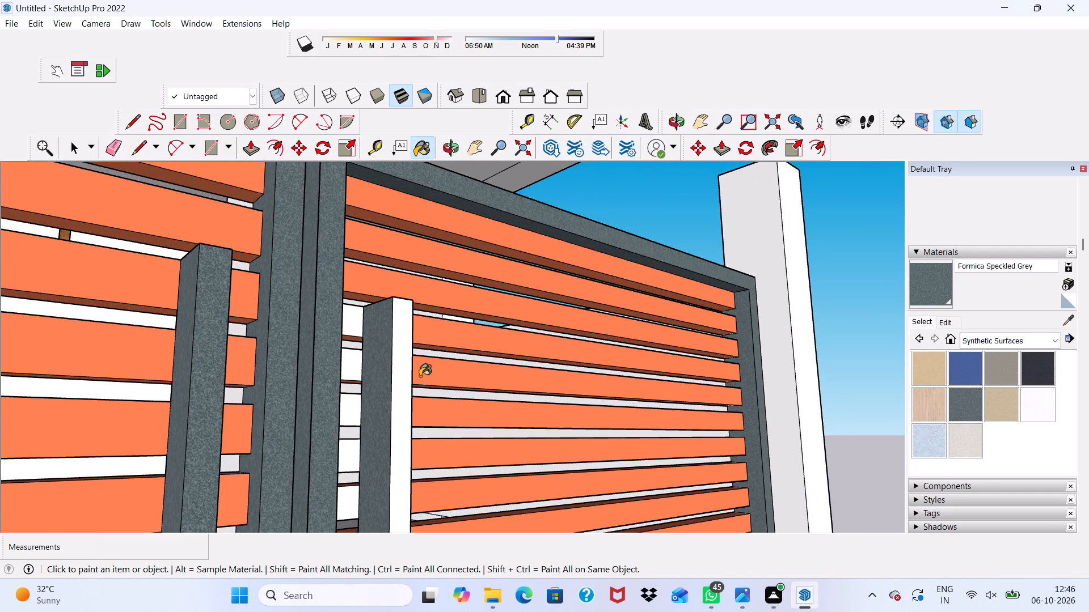
scroll(392, 370, down, 5)
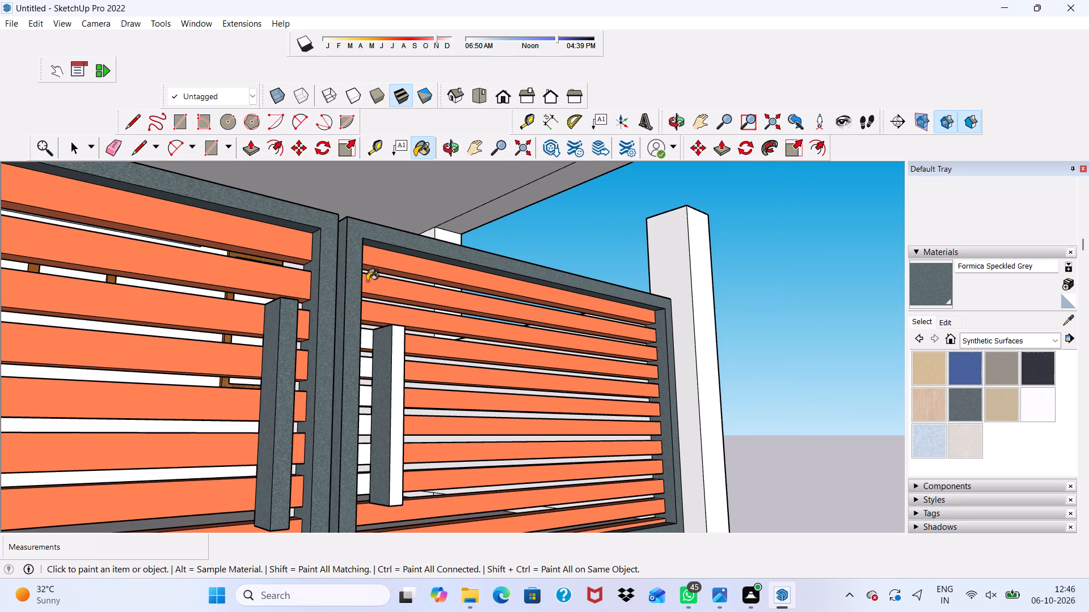
scroll(443, 318, up, 2)
scroll(376, 324, up, 3)
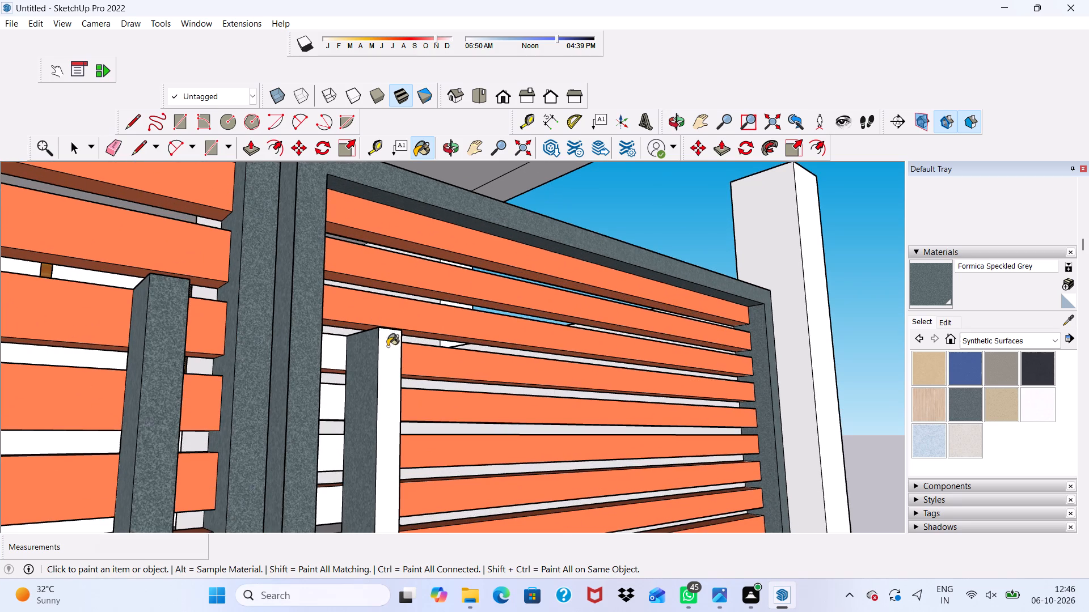
click(373, 347)
click(386, 282)
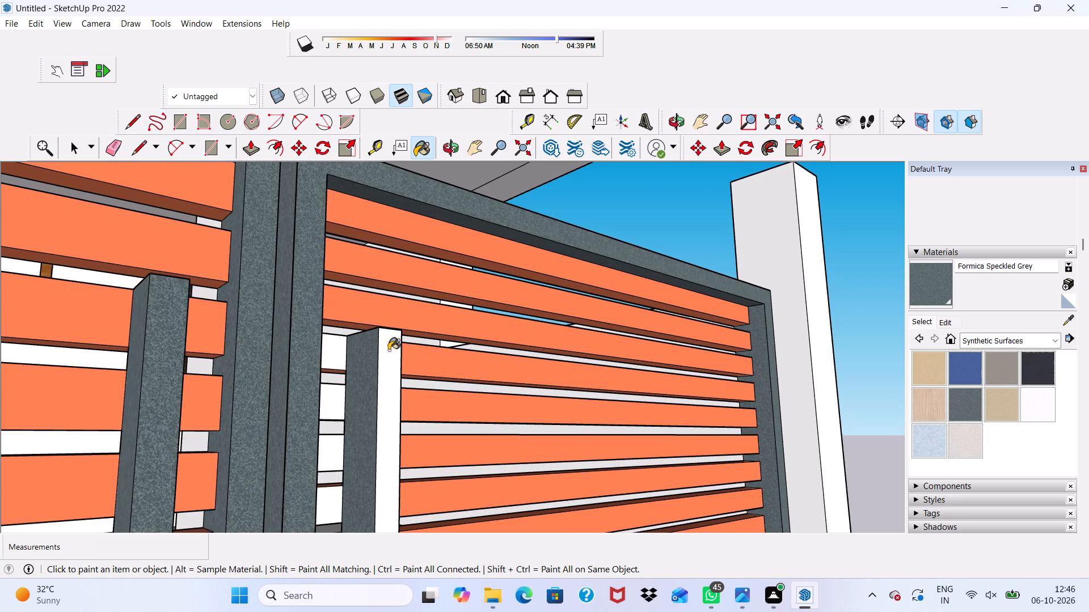
click(389, 350)
scroll(388, 350, up, 1)
scroll(405, 356, down, 1)
middle_drag(406, 335, 51, 319)
middle_drag(51, 319, 57, 329)
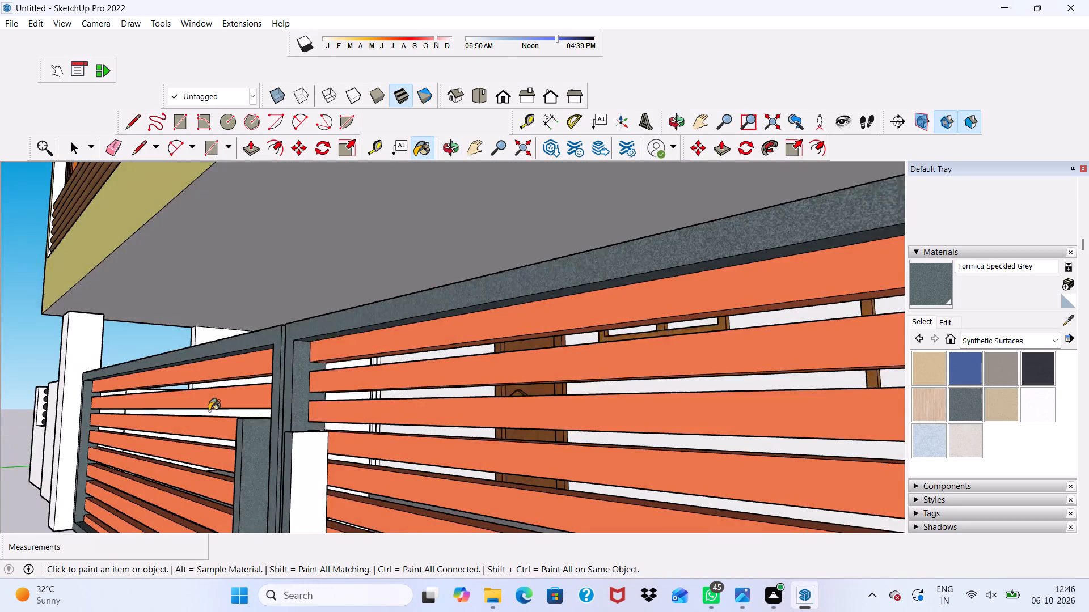
scroll(210, 410, up, 1)
drag(299, 469, 284, 469)
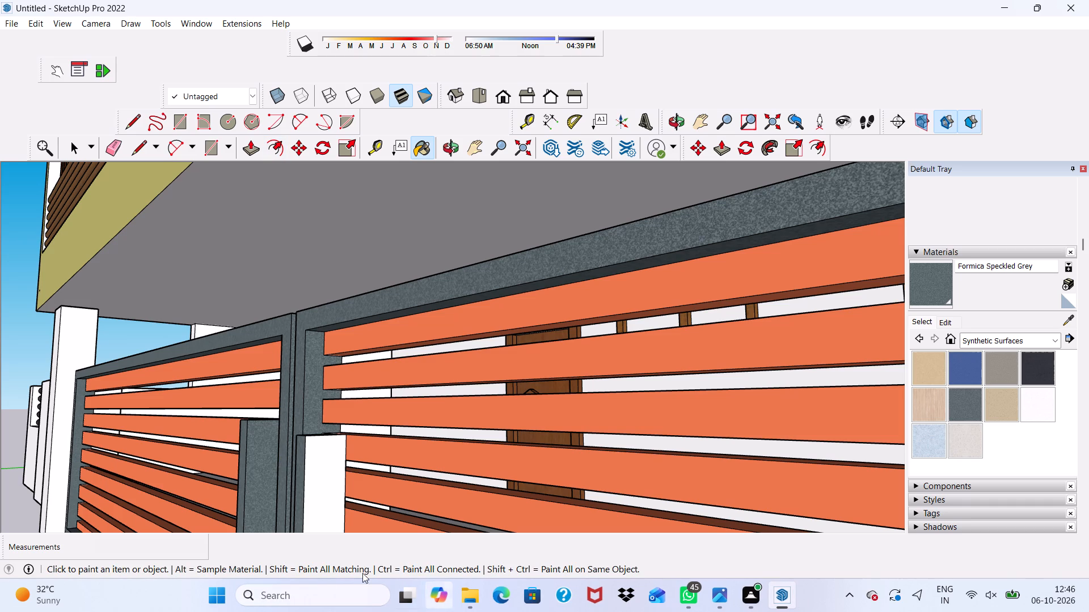
click(325, 455)
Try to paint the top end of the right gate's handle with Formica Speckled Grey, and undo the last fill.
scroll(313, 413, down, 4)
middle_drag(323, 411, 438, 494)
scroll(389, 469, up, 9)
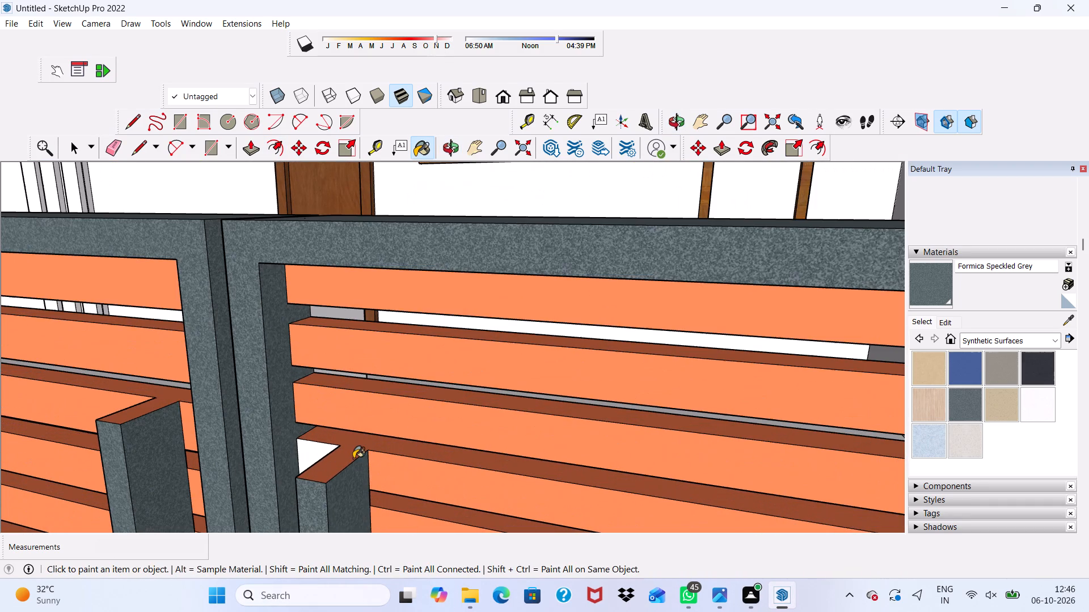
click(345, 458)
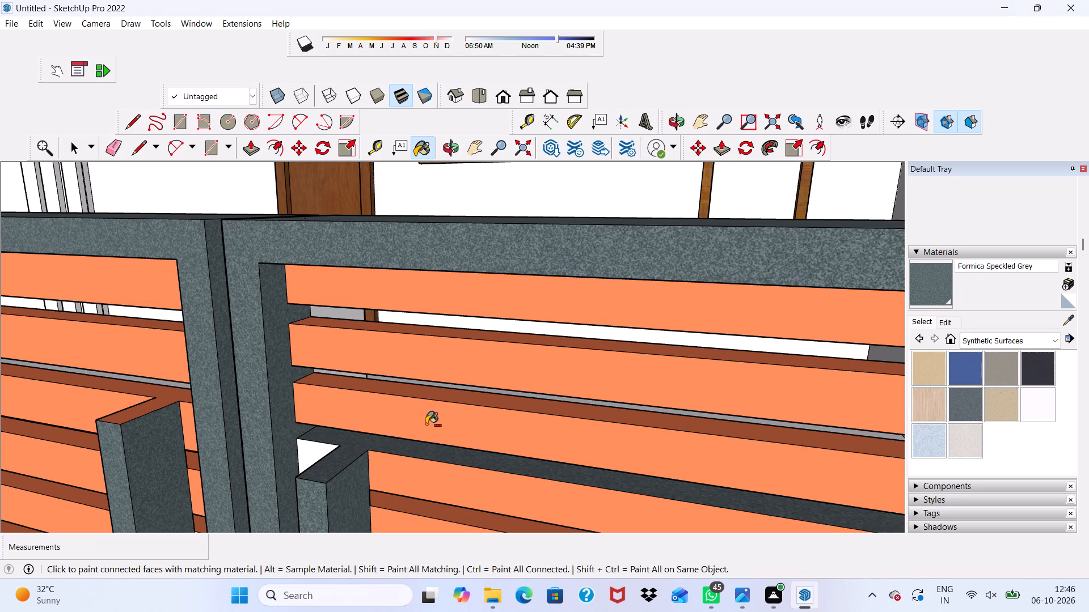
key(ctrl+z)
Paint the bottom end faces of the right and left gates' vertical handles with Formica Speckled Grey.
scroll(323, 348, down, 10)
middle_drag(407, 360, 440, 240)
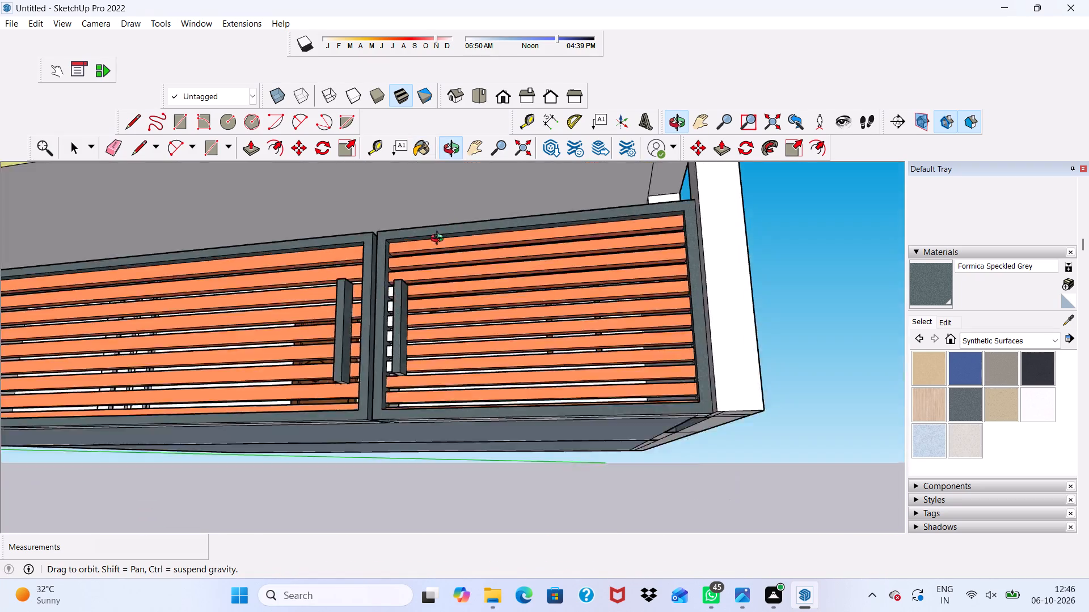
middle_drag(440, 240, 491, 109)
scroll(402, 309, up, 5)
scroll(441, 308, down, 1)
scroll(441, 308, up, 1)
scroll(441, 308, down, 1)
scroll(441, 308, up, 6)
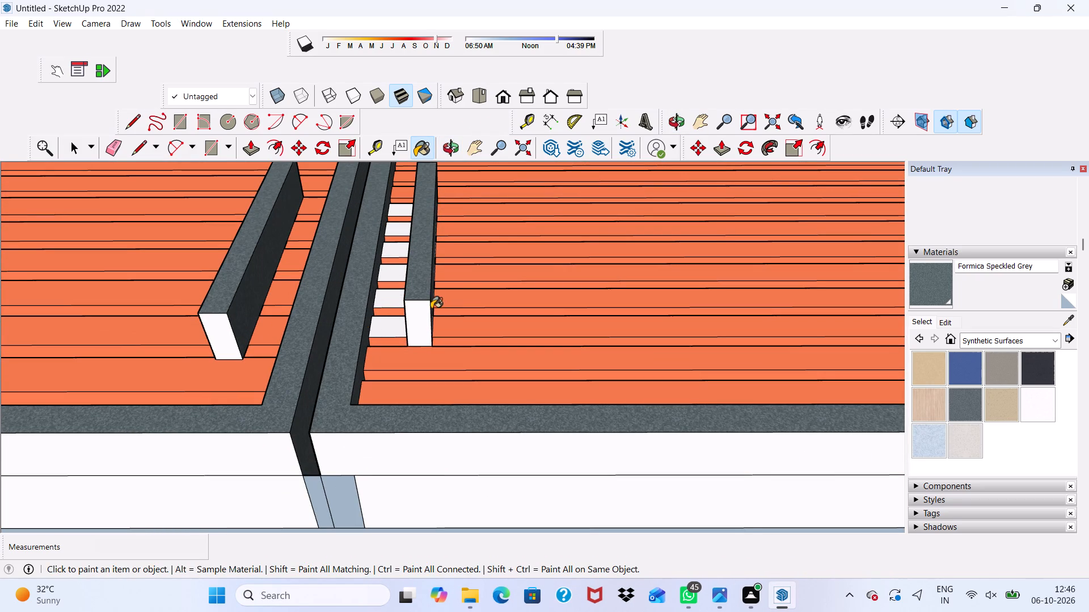
scroll(152, 386, down, 1)
scroll(0, 611, up, 1)
scroll(0, 611, down, 1)
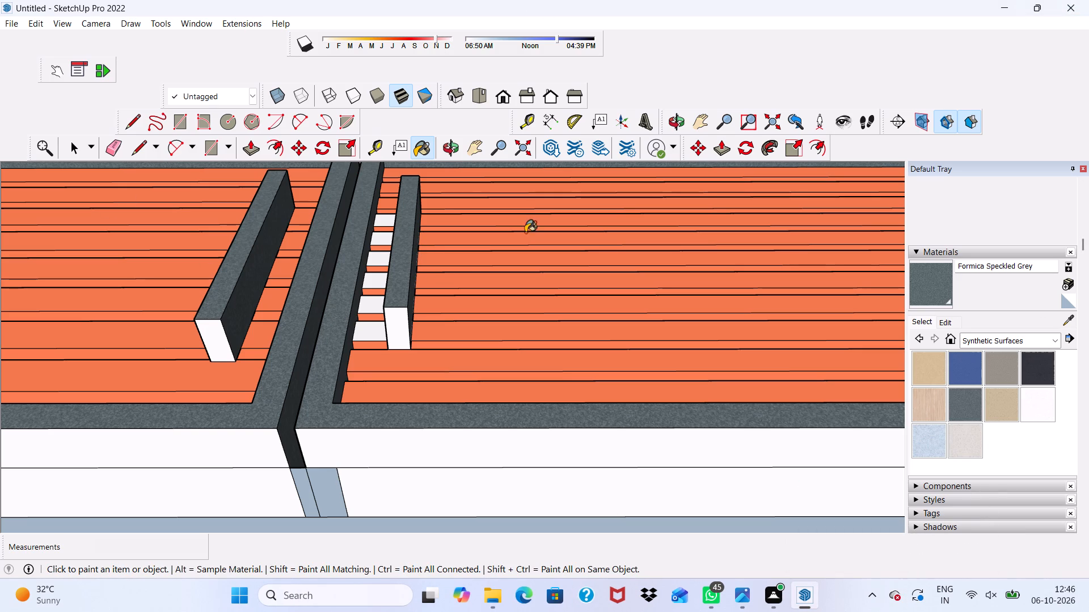
drag(392, 313, 404, 312)
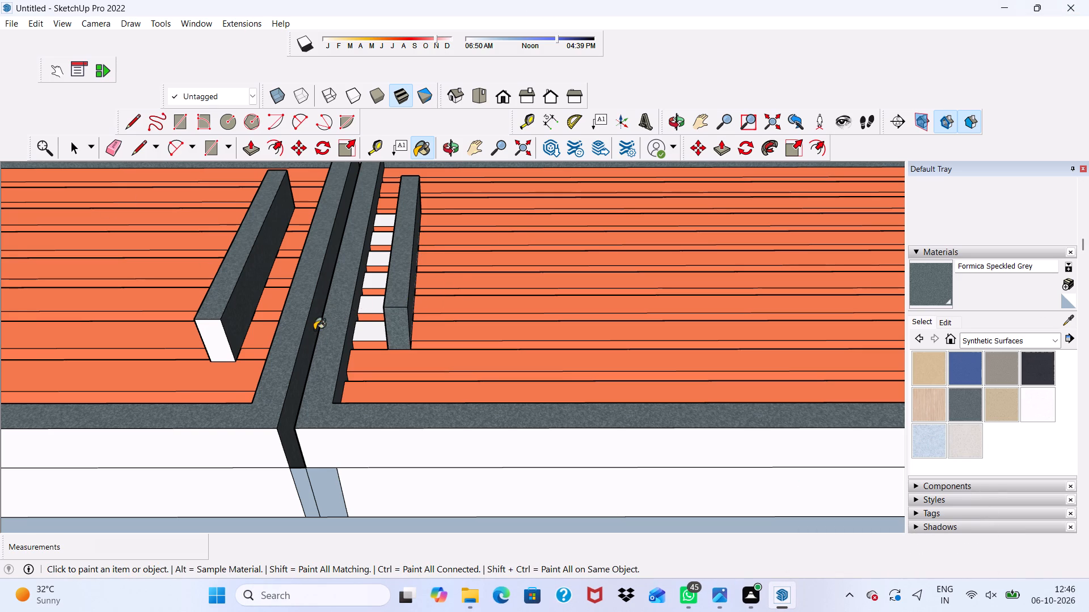
scroll(314, 330, up, 3)
scroll(191, 326, up, 1)
click(165, 332)
scroll(179, 331, down, 7)
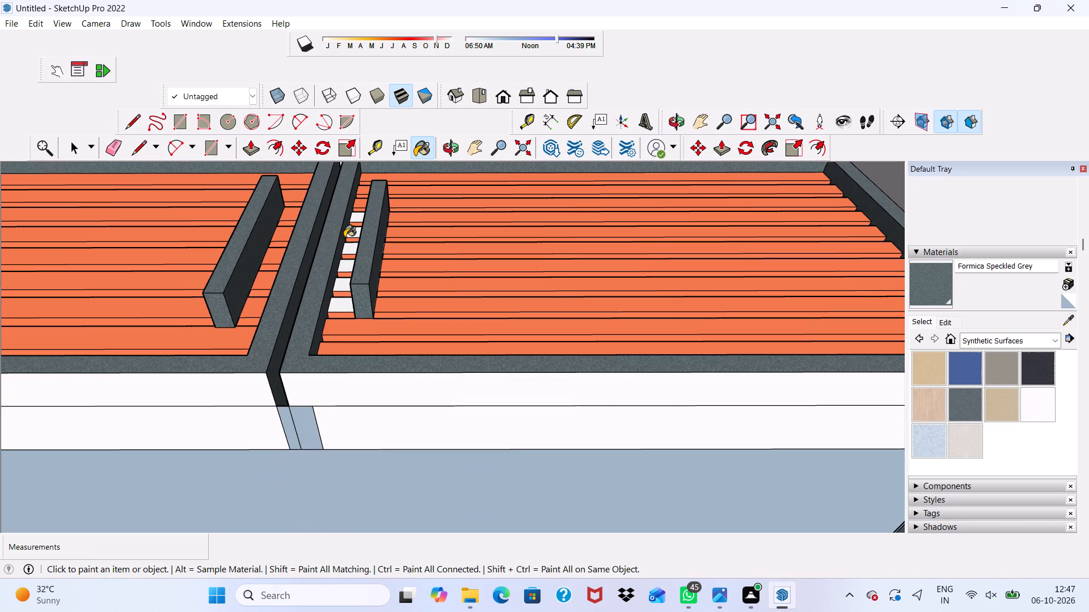
Paint both unpainted strips along the underside of the left and right gates' frames with Formica Speckled Grey.
drag(341, 398, 349, 388)
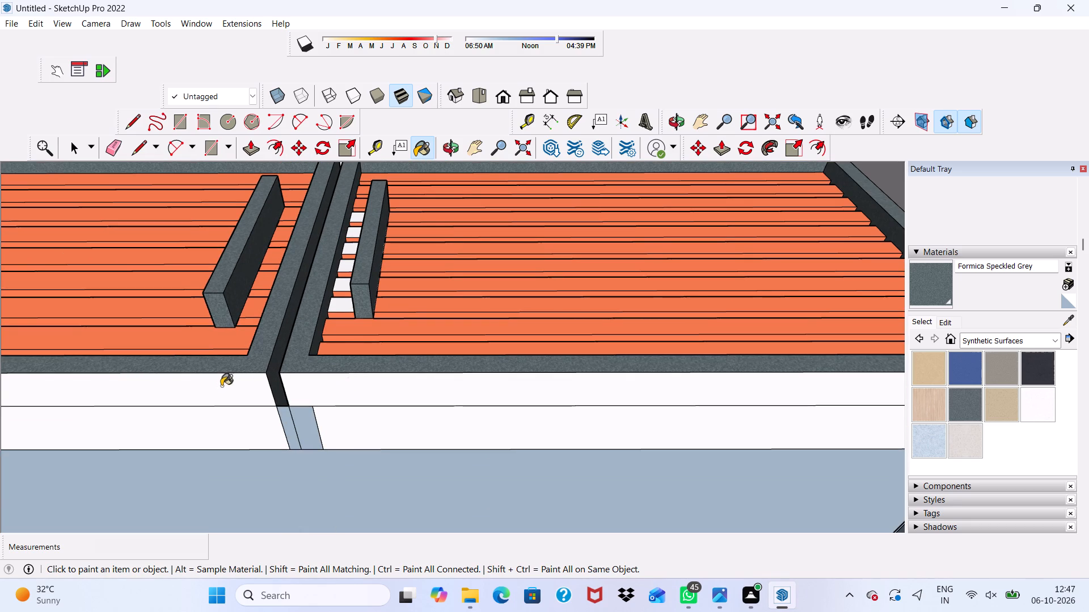
click(221, 386)
scroll(221, 386, down, 7)
scroll(347, 321, down, 4)
scroll(271, 360, up, 1)
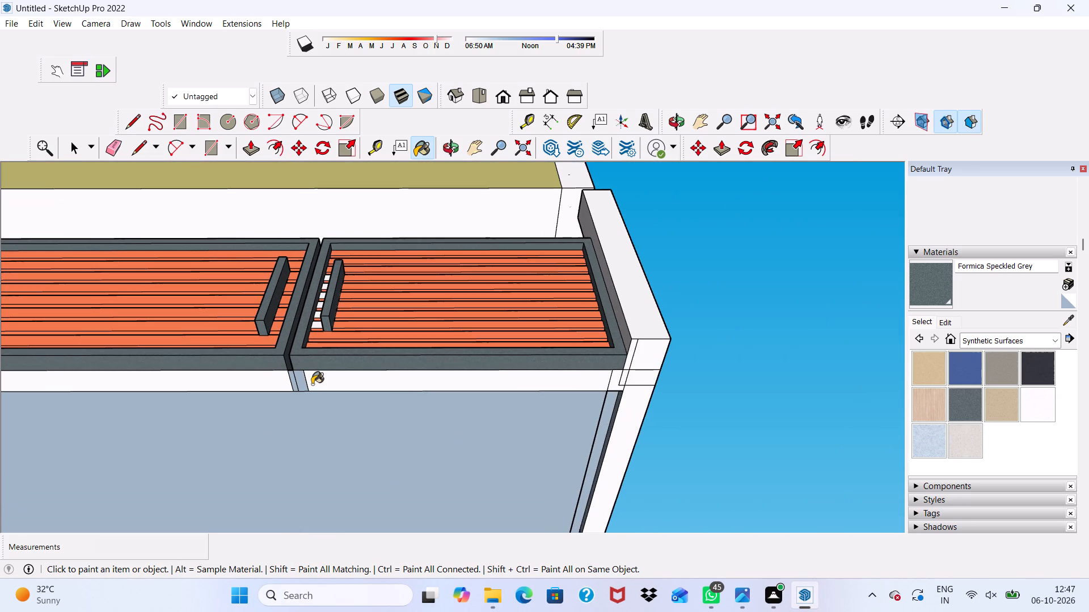
drag(329, 383, 335, 384)
drag(247, 388, 271, 390)
scroll(255, 356, down, 2)
scroll(314, 337, up, 1)
scroll(325, 337, down, 3)
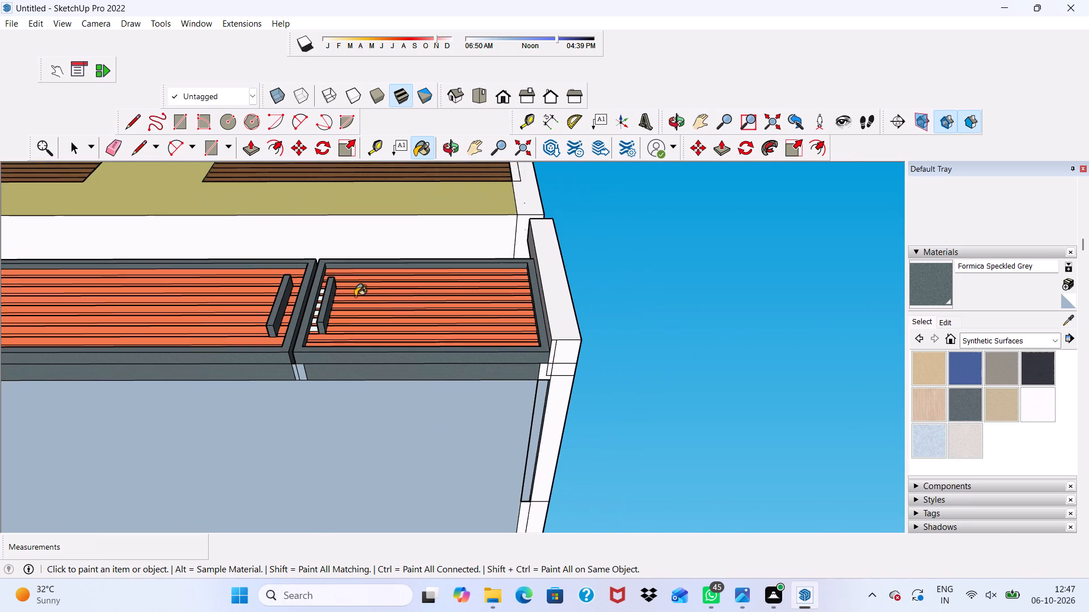
middle_drag(339, 300, 241, 525)
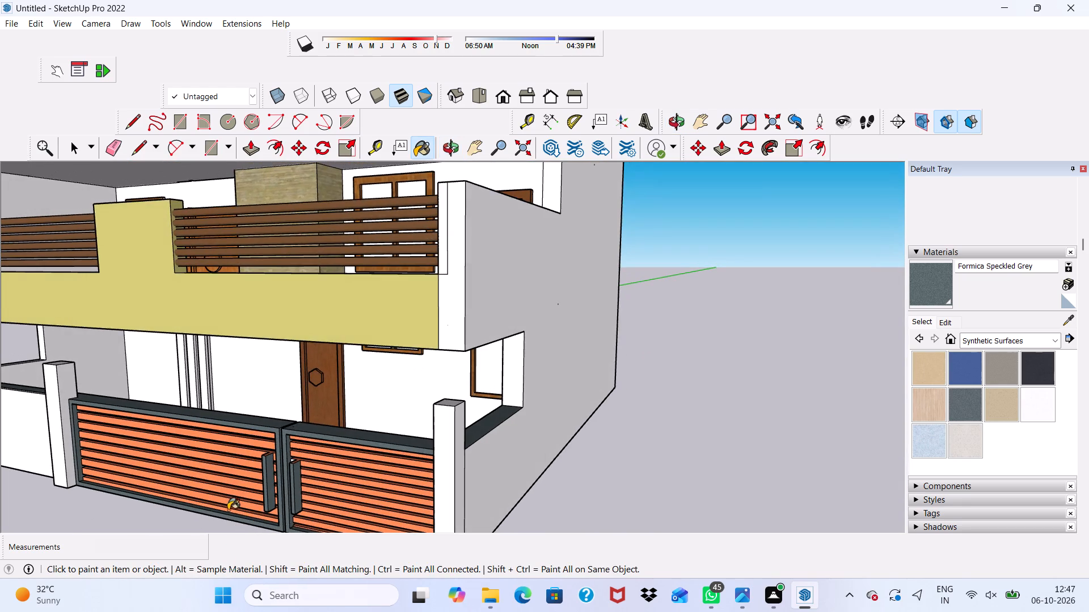
scroll(226, 509, down, 1)
scroll(243, 482, up, 1)
key(space)
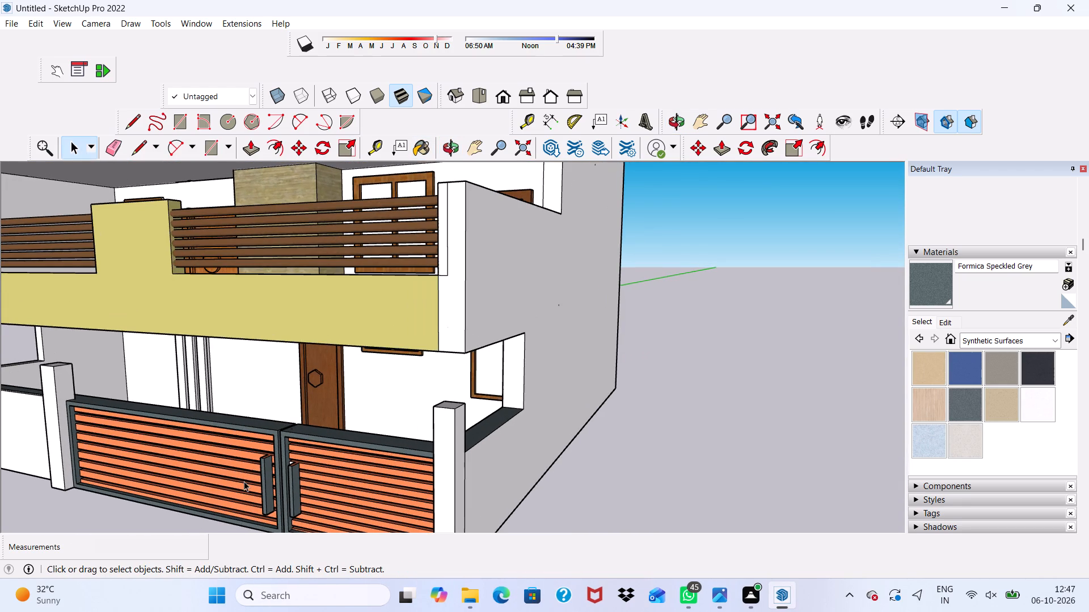
Paint the upper white slat sections between the right gate's frame and handle with 0025_Coral from Colors-Named.
scroll(244, 481, down, 4)
middle_drag(244, 449, 379, 392)
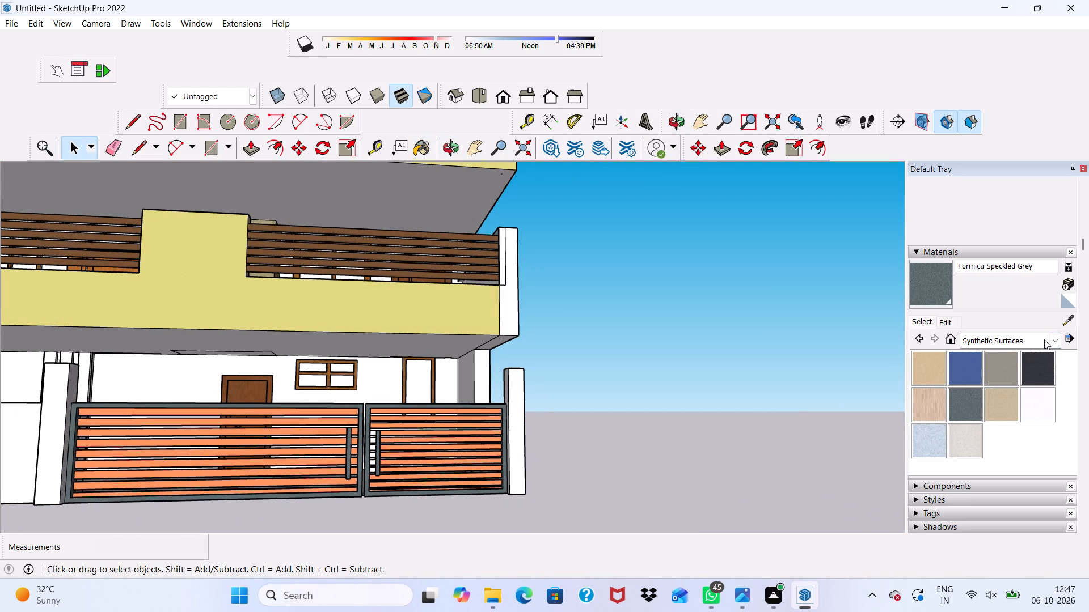
click(1058, 340)
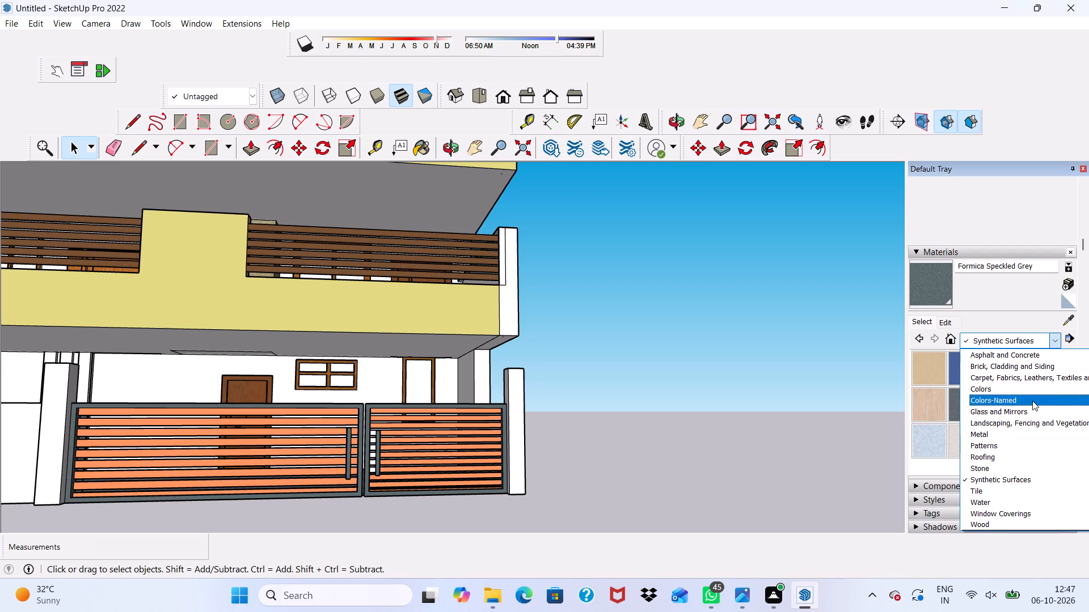
click(1031, 401)
scroll(1010, 398, down, 2)
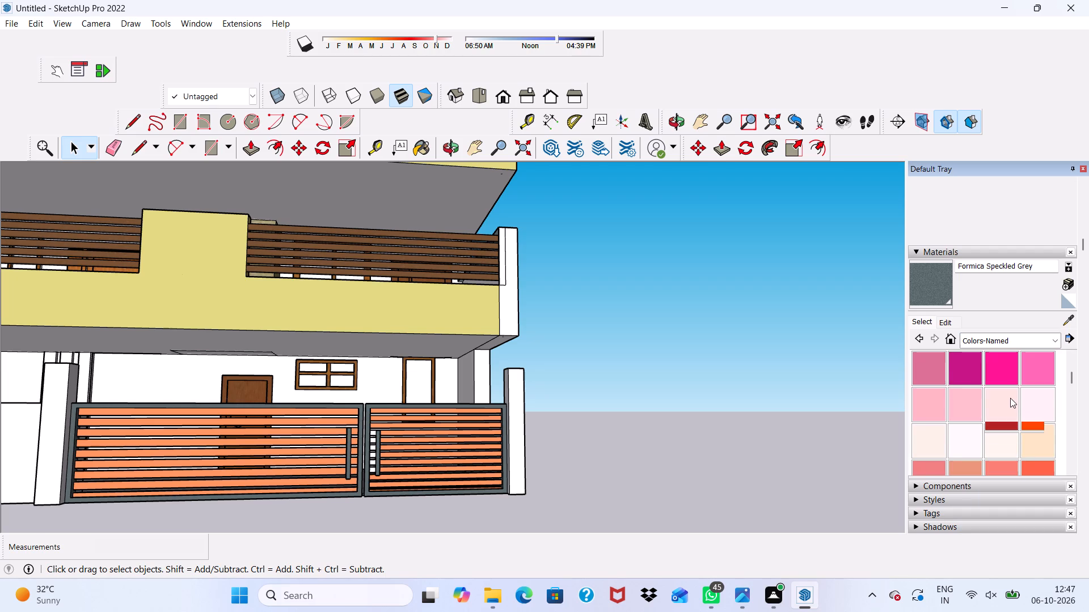
scroll(976, 425, down, 1)
click(927, 381)
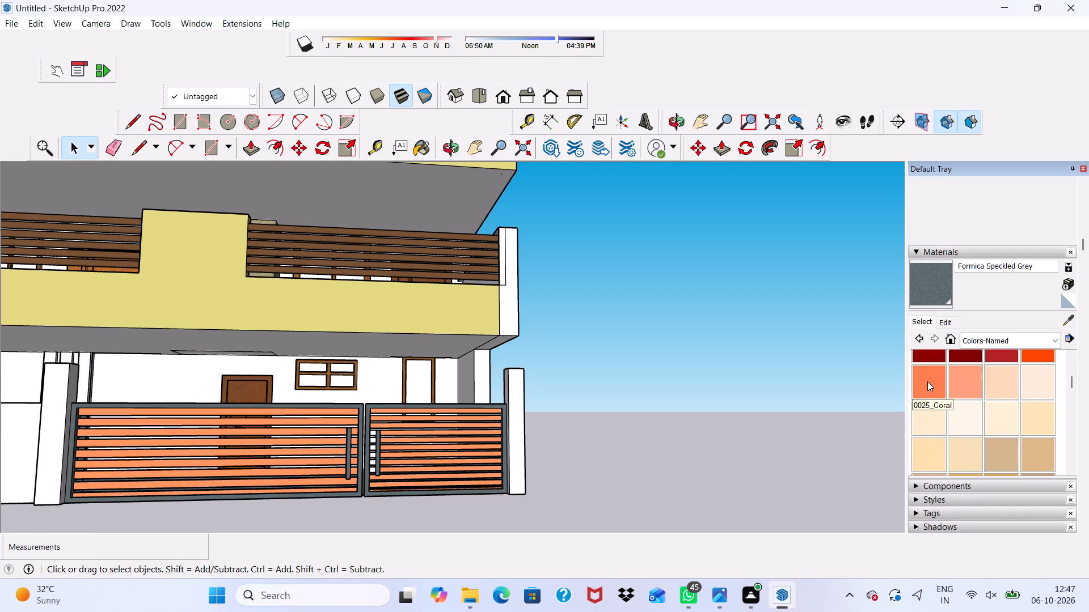
scroll(399, 452, up, 9)
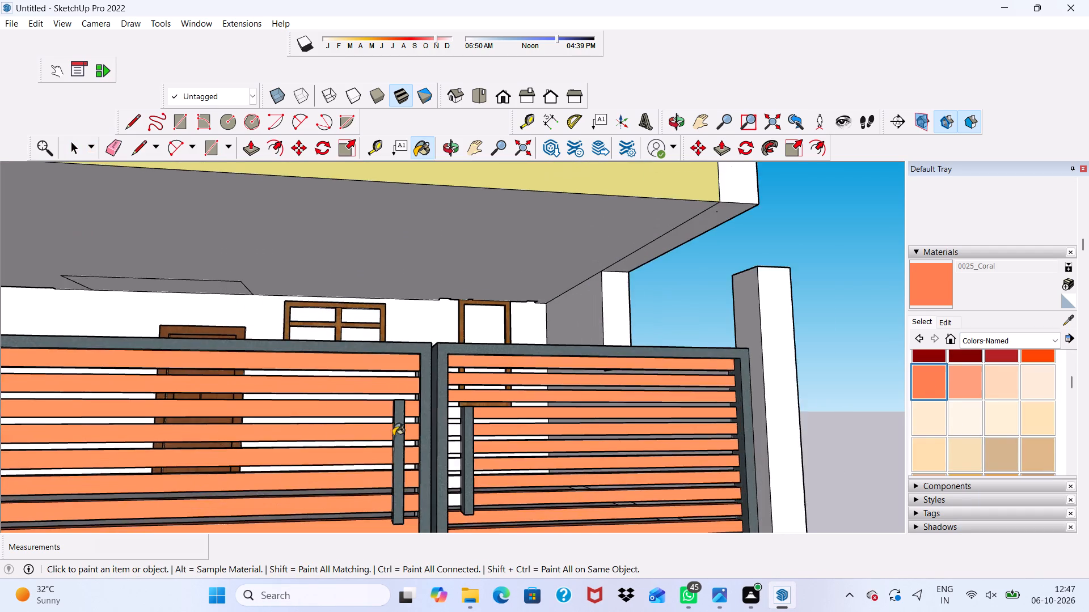
scroll(434, 428, up, 7)
click(237, 336)
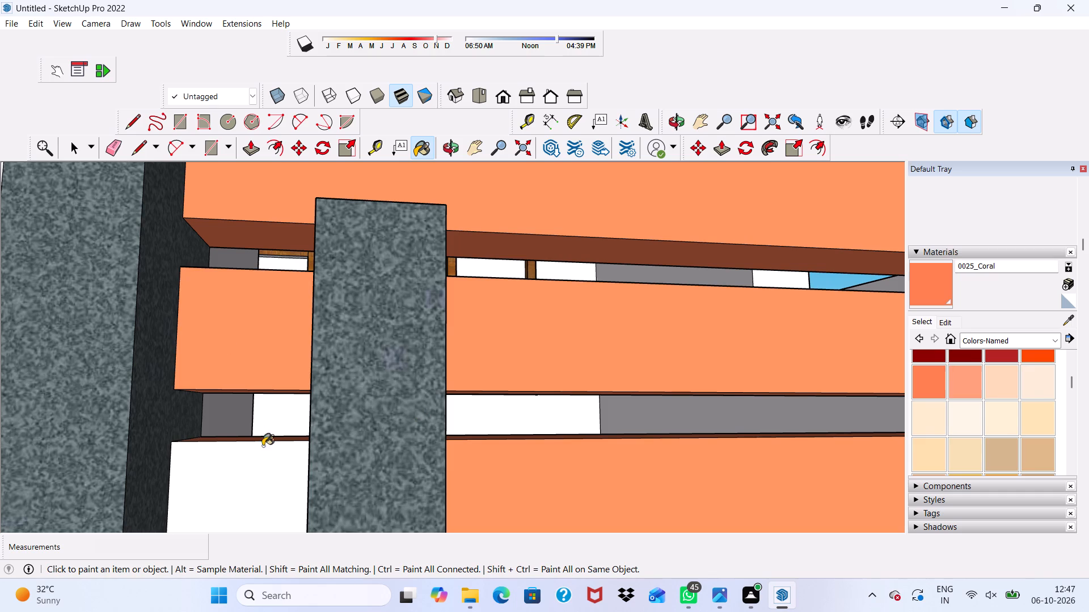
click(279, 458)
scroll(280, 434, down, 5)
scroll(265, 360, up, 1)
scroll(268, 359, down, 2)
scroll(273, 487, up, 4)
click(244, 450)
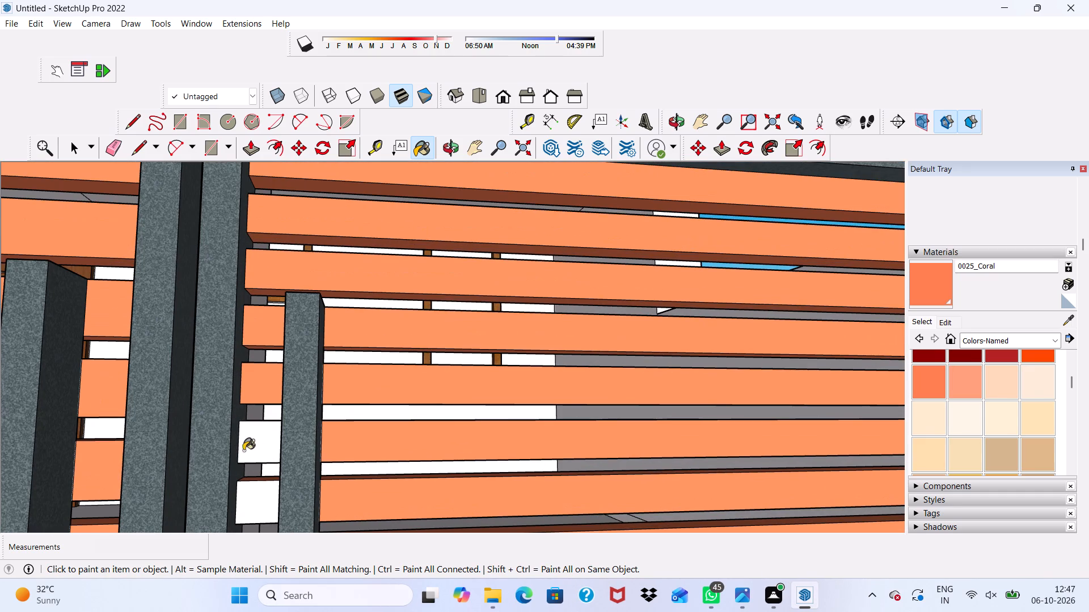
click(246, 512)
Paint the remaining white slat sections beside the right gate's handle with 0025_Coral.
scroll(288, 398, down, 7)
scroll(339, 306, up, 1)
scroll(339, 306, down, 3)
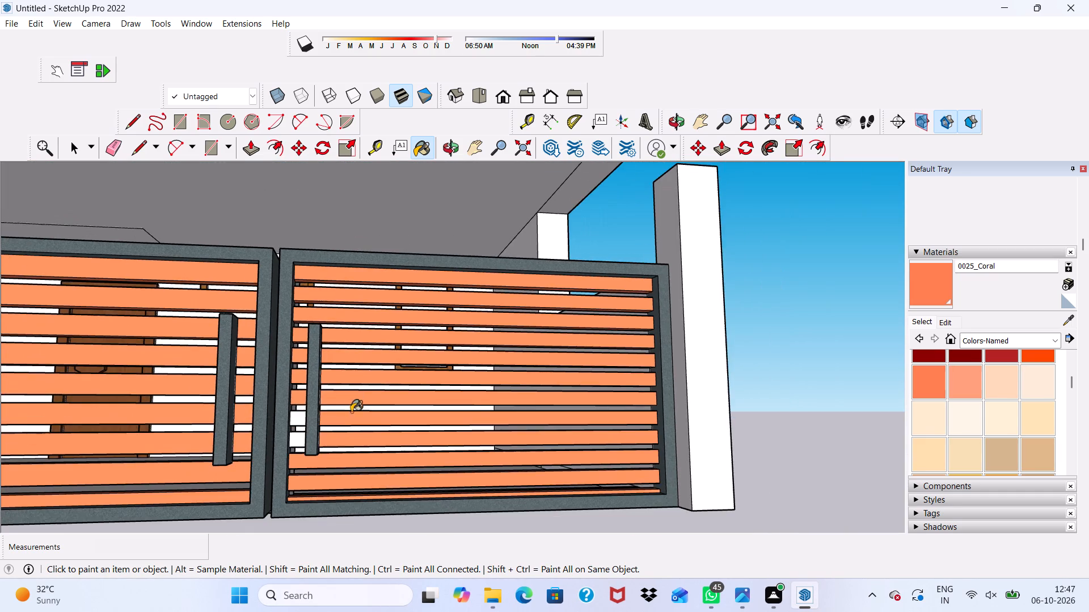
scroll(289, 443, up, 4)
click(311, 432)
scroll(0, 0, up, 3)
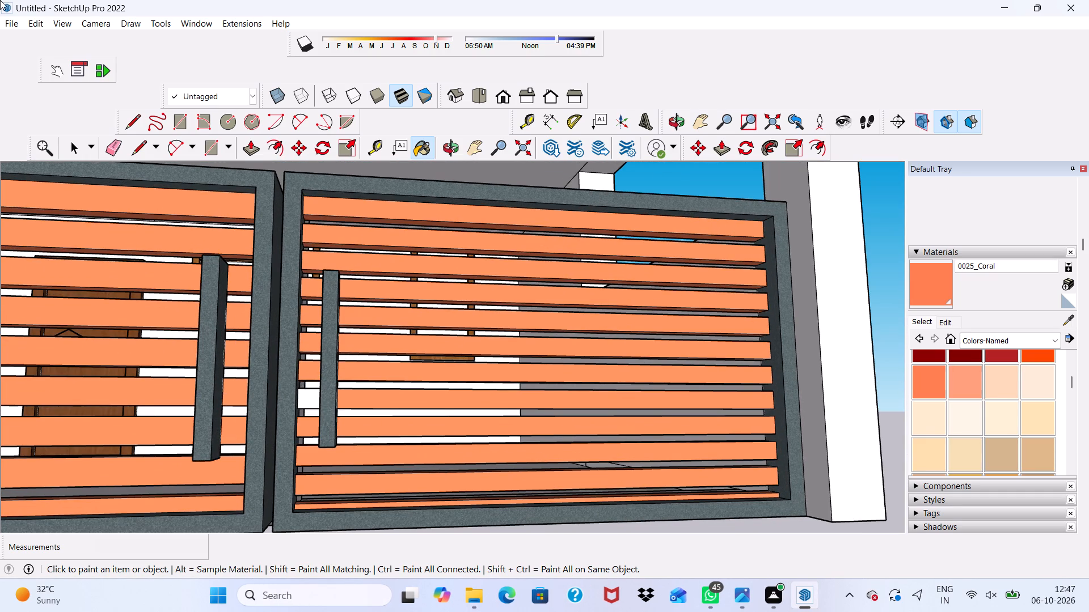
scroll(0, 54, down, 3)
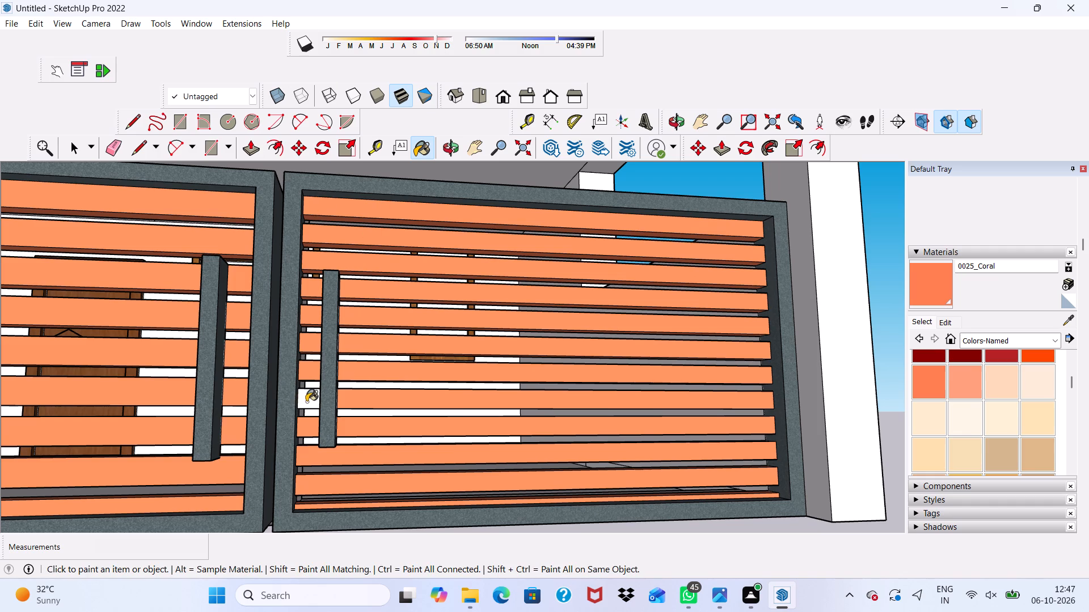
click(306, 402)
scroll(282, 265, down, 4)
scroll(335, 235, down, 3)
scroll(387, 229, down, 1)
key(space)
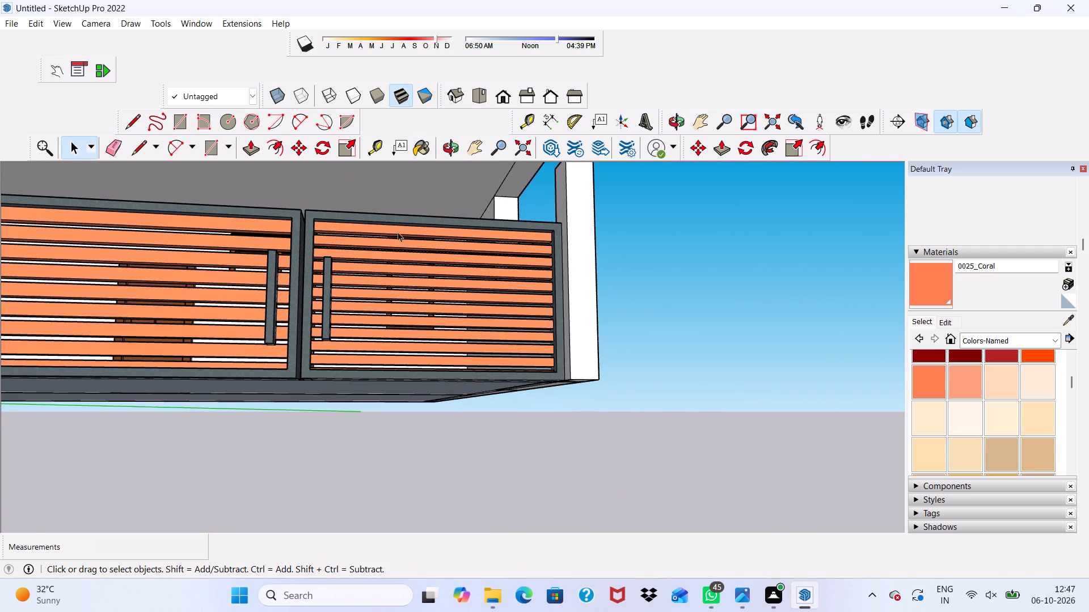
Examine the gates and the whole house from a distance, including the ground floor in the standard Front view.
scroll(373, 224, down, 7)
scroll(274, 231, up, 1)
middle_drag(305, 221, 211, 338)
scroll(142, 218, down, 2)
middle_drag(148, 227, 178, 199)
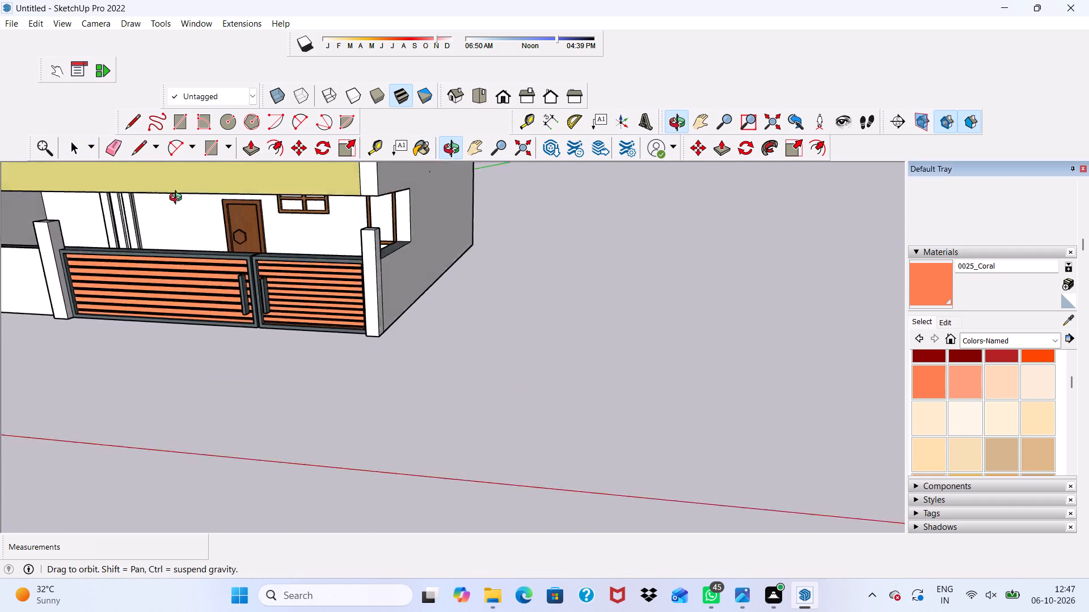
middle_drag(178, 199, 188, 188)
scroll(133, 191, down, 3)
scroll(124, 243, up, 1)
scroll(132, 262, down, 16)
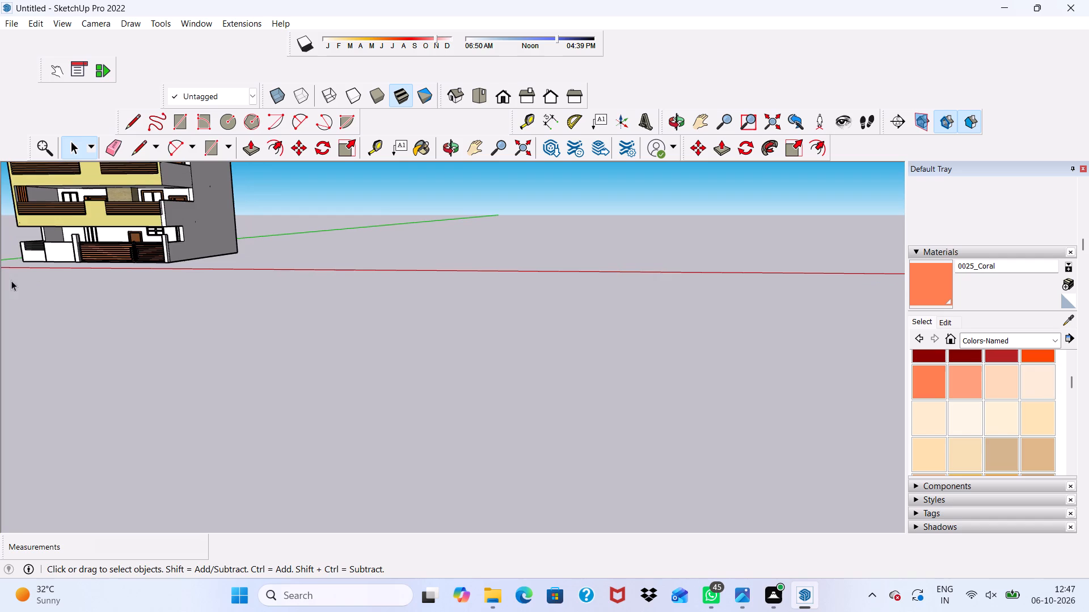
scroll(79, 222, up, 2)
click(500, 99)
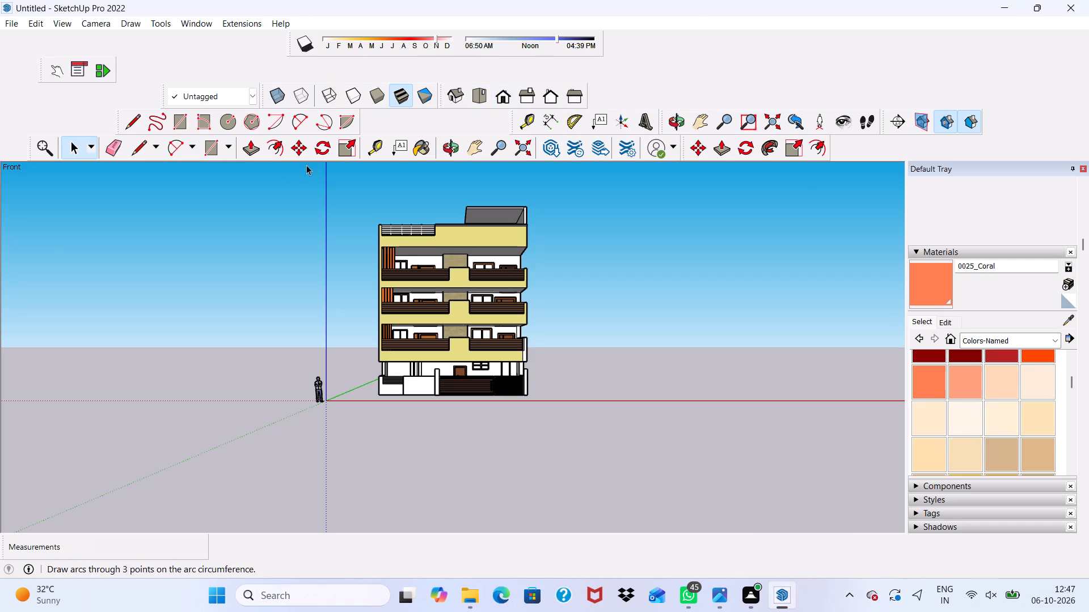
scroll(489, 362, up, 4)
scroll(410, 399, up, 5)
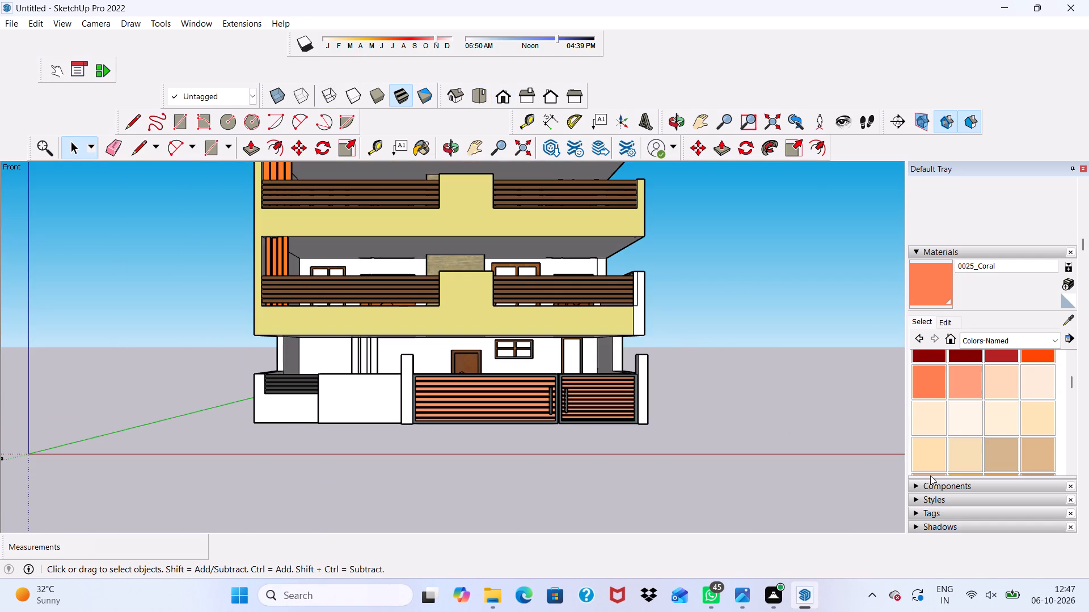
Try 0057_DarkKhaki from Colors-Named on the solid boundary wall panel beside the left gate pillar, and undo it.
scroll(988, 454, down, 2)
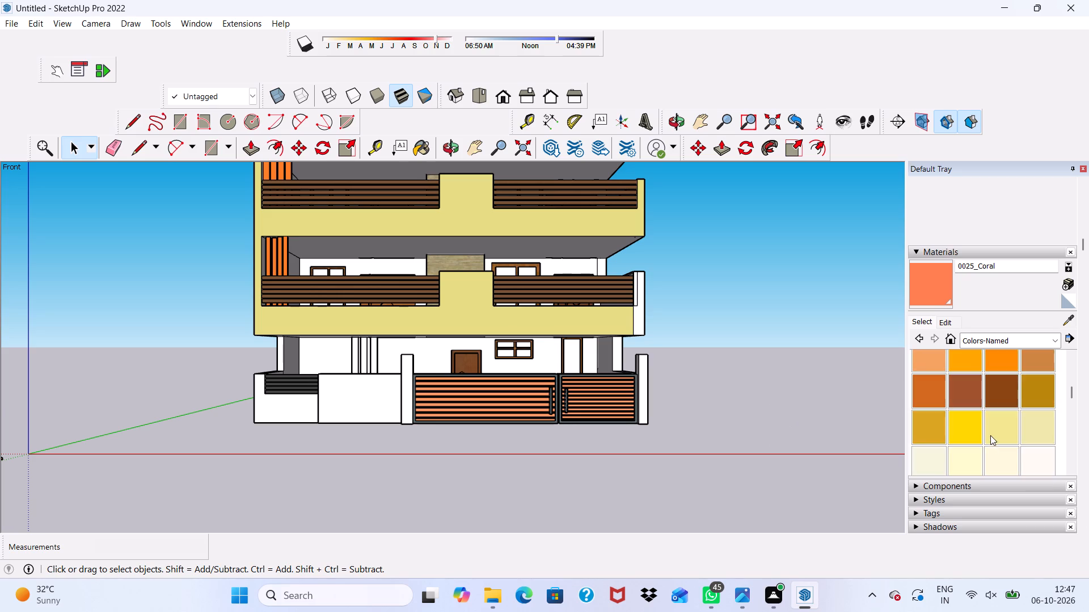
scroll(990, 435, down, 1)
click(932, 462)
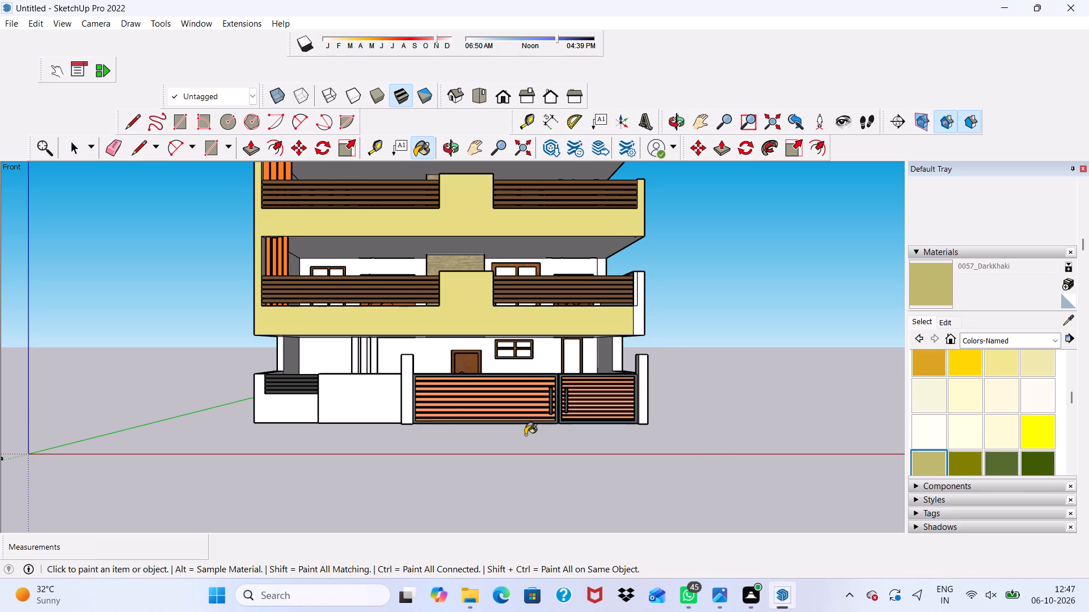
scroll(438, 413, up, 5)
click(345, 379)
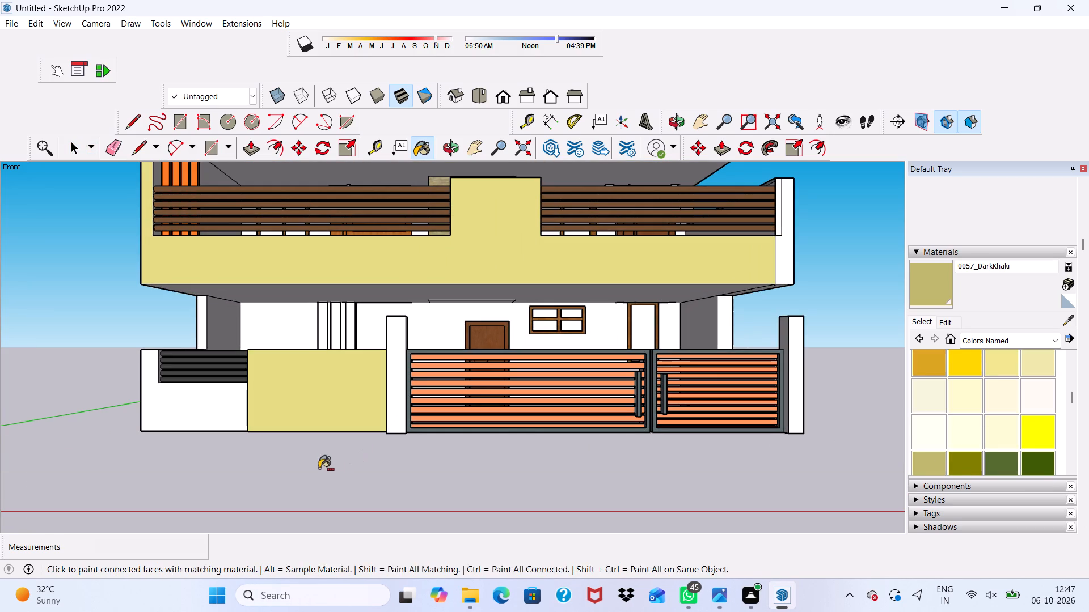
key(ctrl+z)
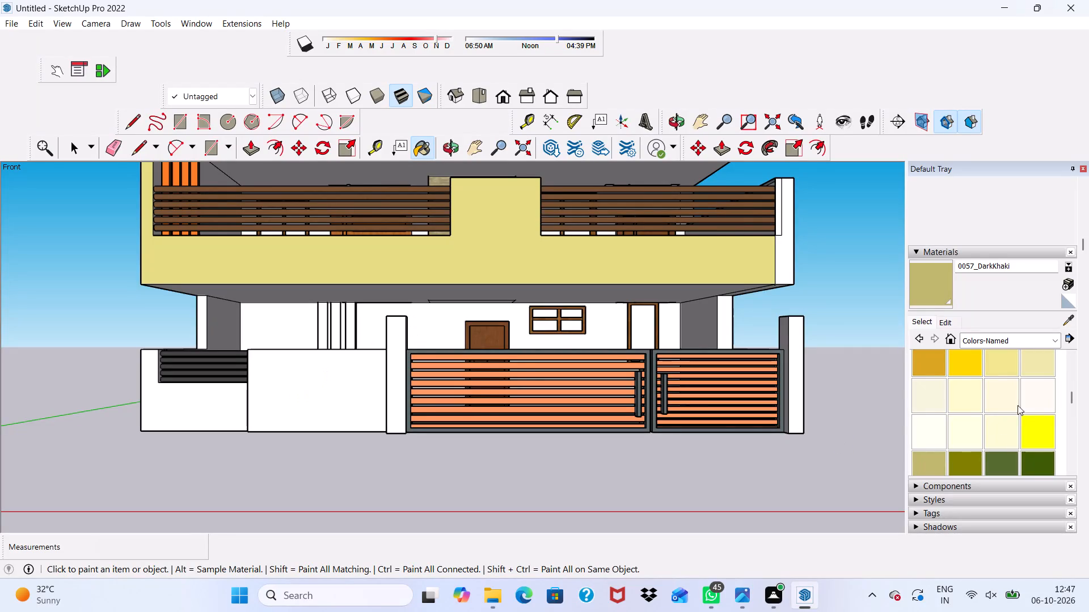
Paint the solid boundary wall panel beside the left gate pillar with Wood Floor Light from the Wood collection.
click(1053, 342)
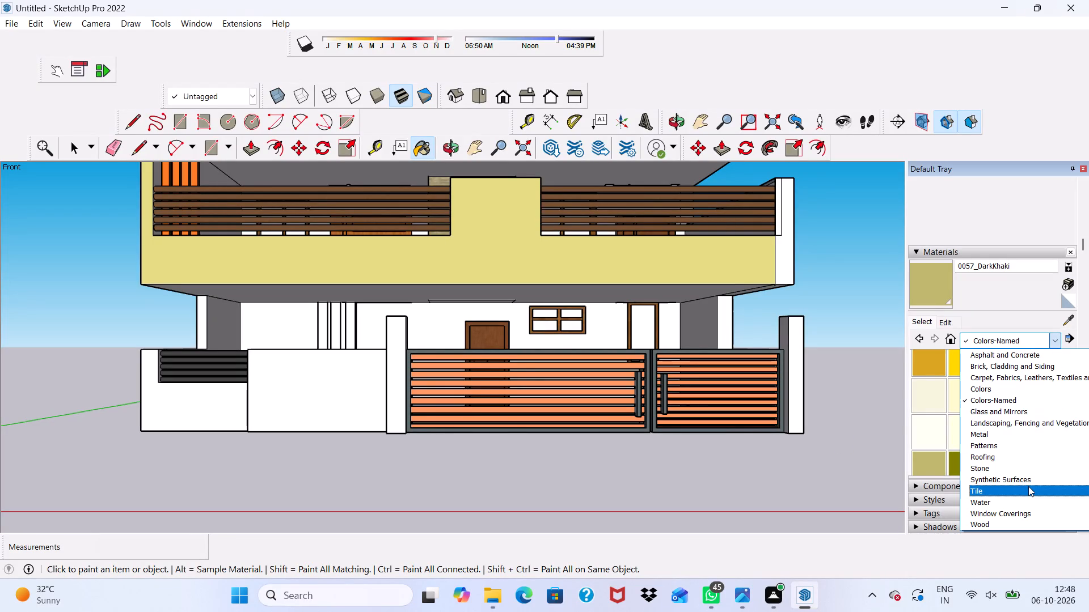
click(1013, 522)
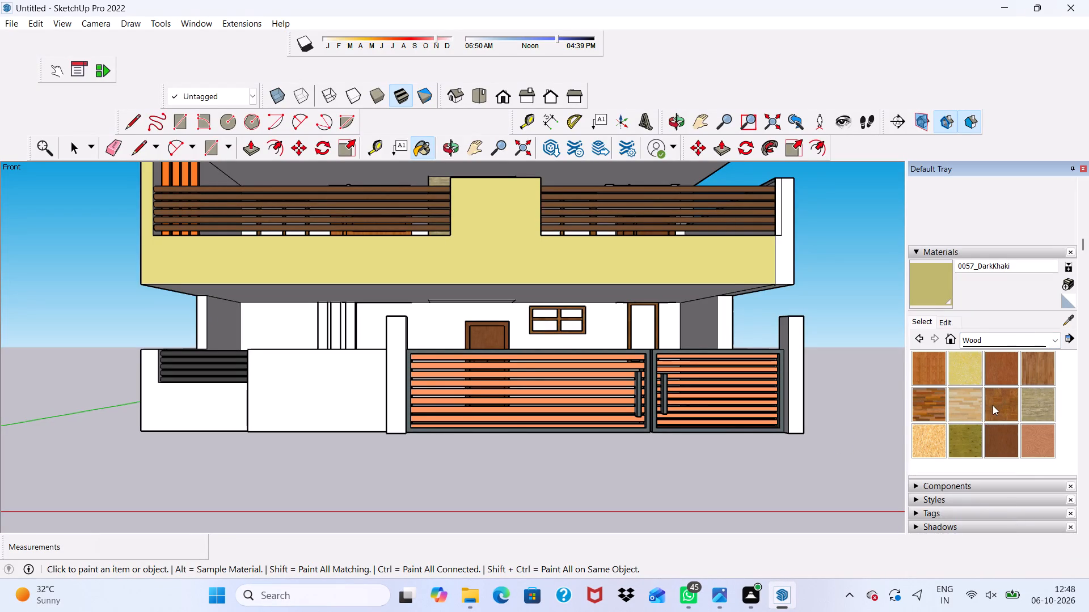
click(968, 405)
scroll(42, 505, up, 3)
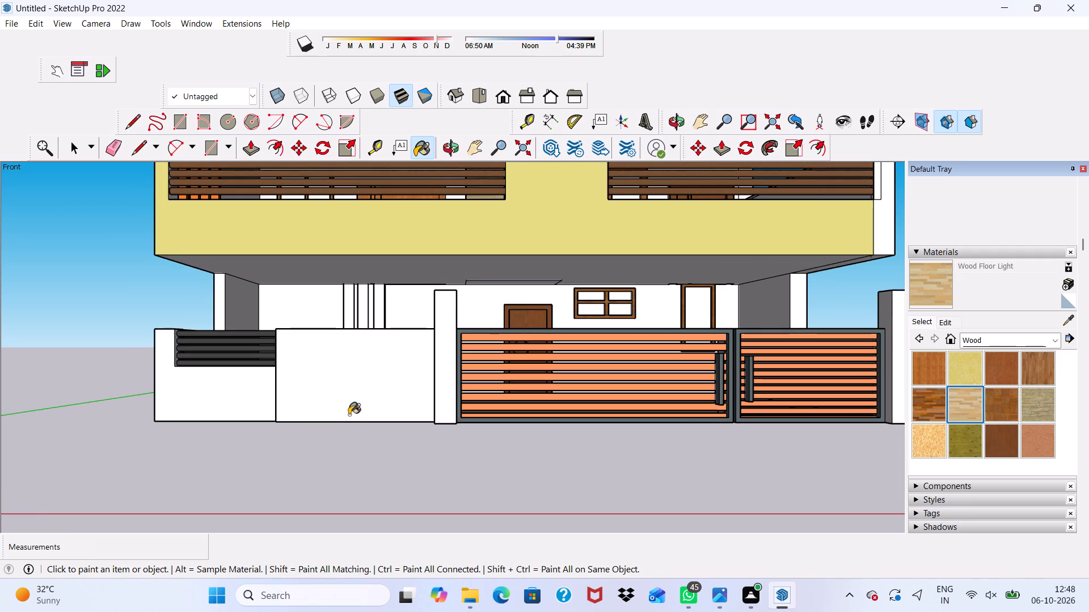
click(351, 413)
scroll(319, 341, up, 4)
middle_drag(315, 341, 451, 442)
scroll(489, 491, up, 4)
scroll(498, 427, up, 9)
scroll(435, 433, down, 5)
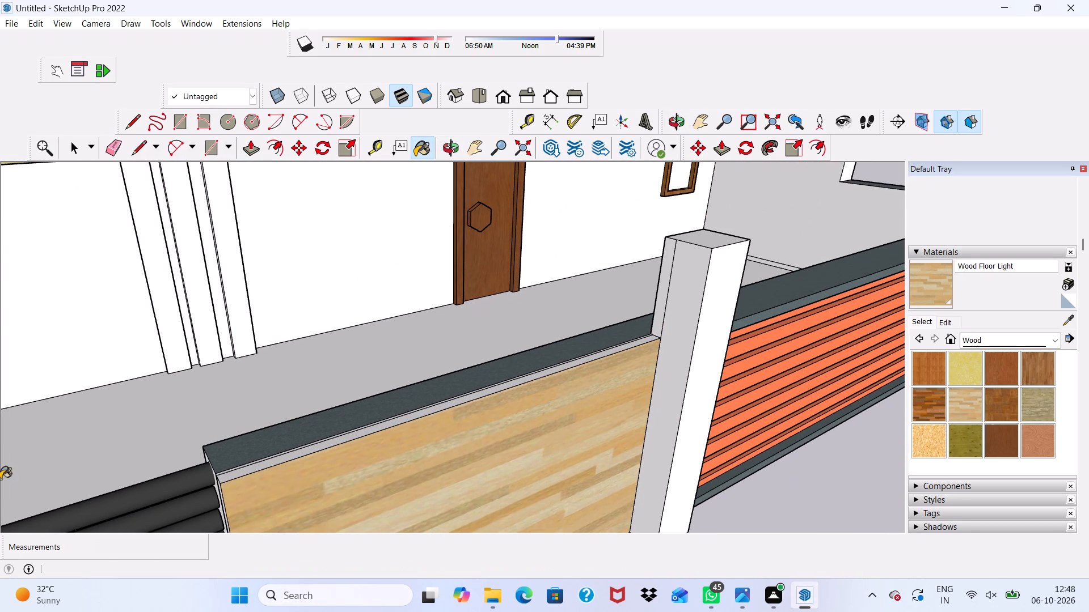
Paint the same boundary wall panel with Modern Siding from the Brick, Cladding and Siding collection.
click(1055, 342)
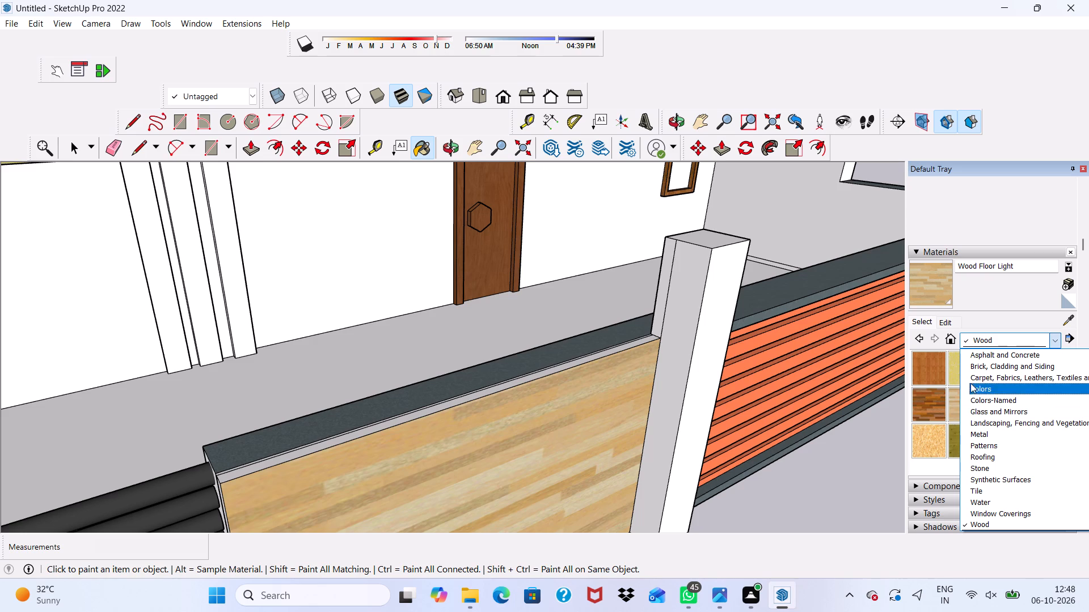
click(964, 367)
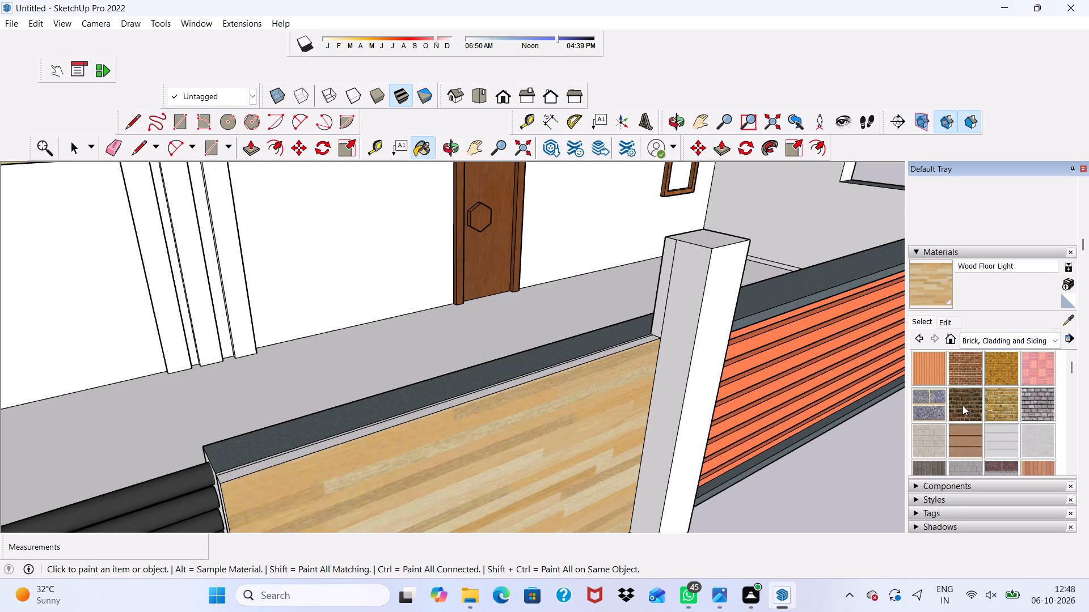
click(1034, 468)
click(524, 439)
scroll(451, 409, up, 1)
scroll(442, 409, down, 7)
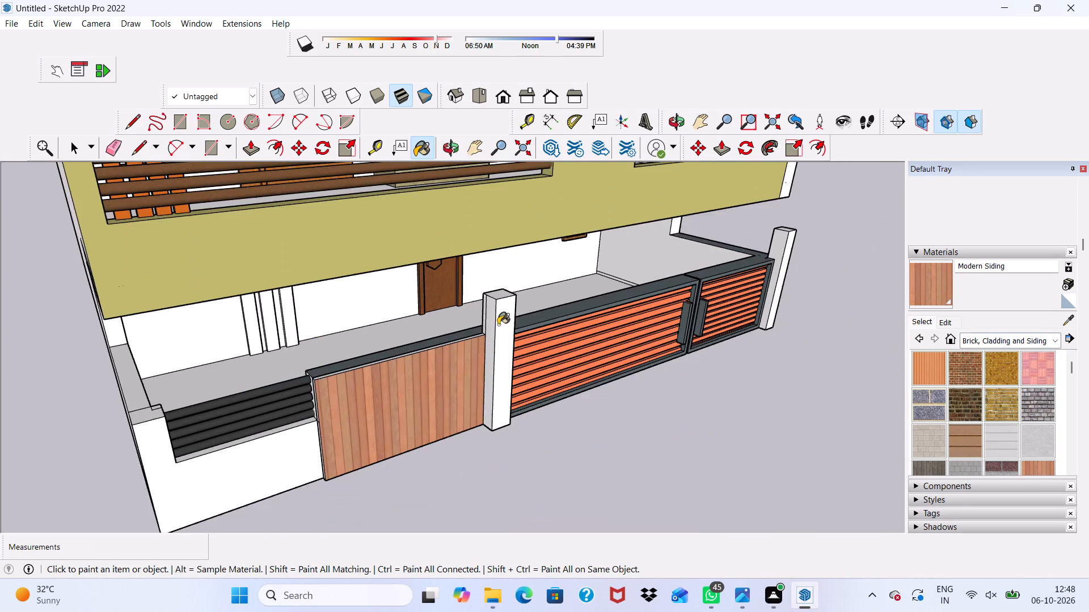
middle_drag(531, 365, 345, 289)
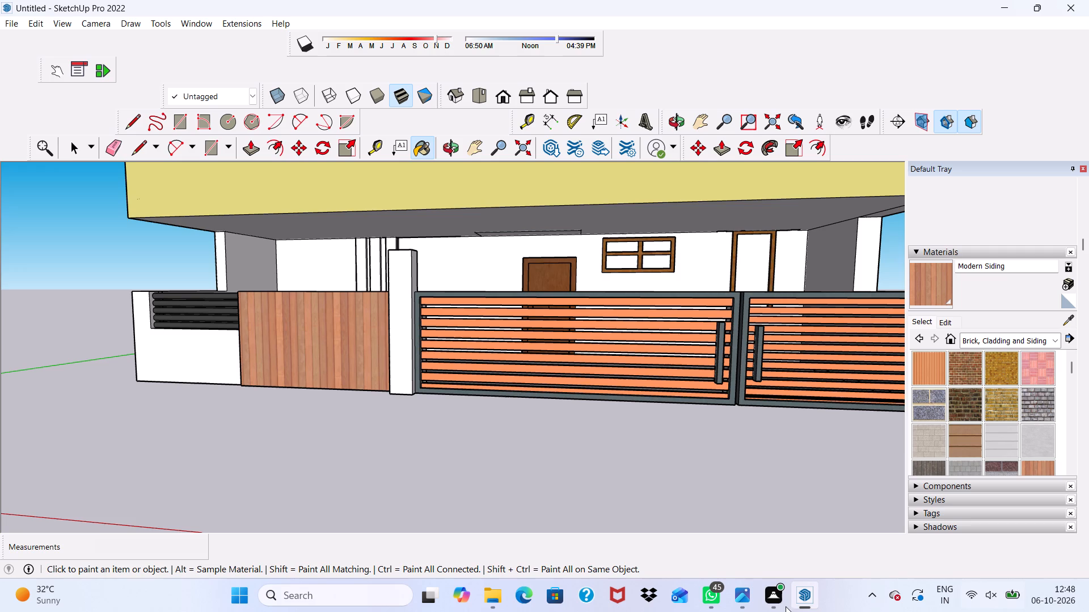
Paint the boundary wall panel beside the left gate pillar with Stone Masonry Multi from Brick, Cladding and Siding.
scroll(1061, 381, down, 2)
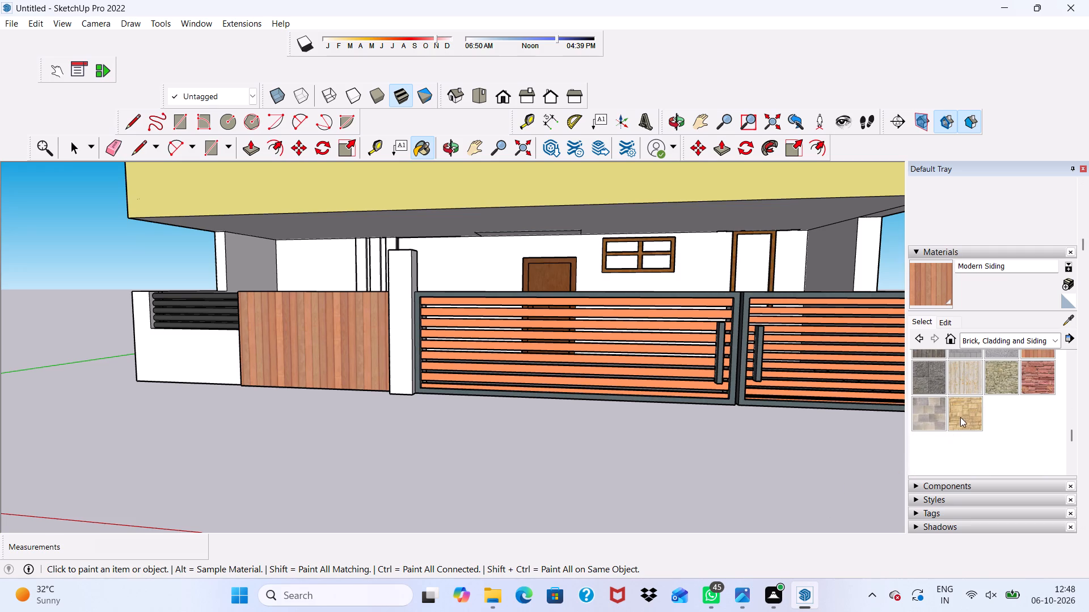
click(936, 417)
scroll(536, 387, up, 4)
click(235, 300)
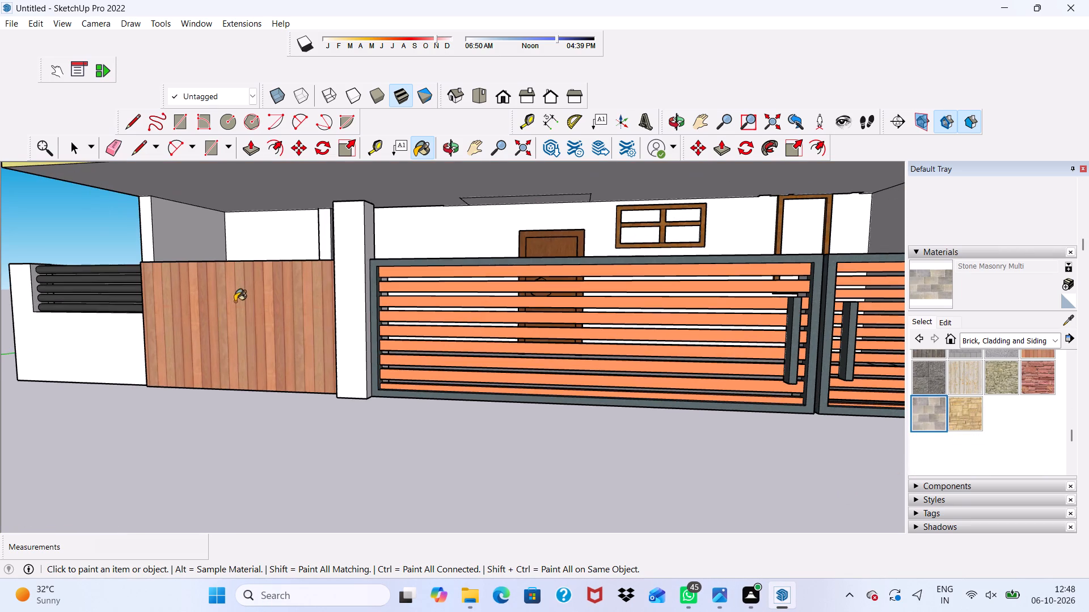
scroll(318, 311, up, 3)
middle_drag(231, 287, 377, 307)
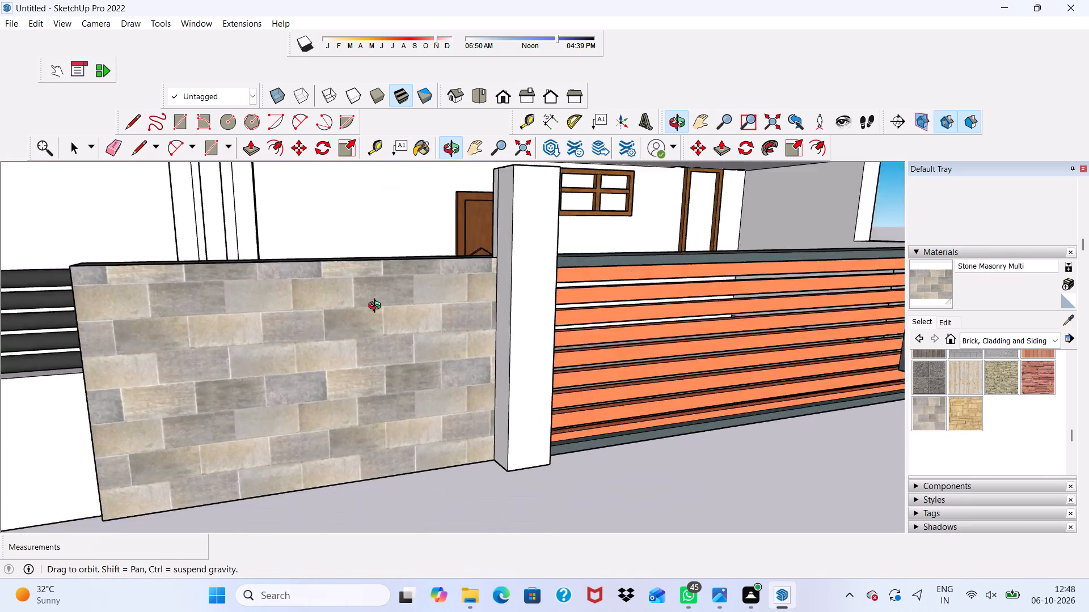
middle_drag(377, 307, 375, 290)
scroll(317, 283, up, 1)
scroll(269, 286, down, 17)
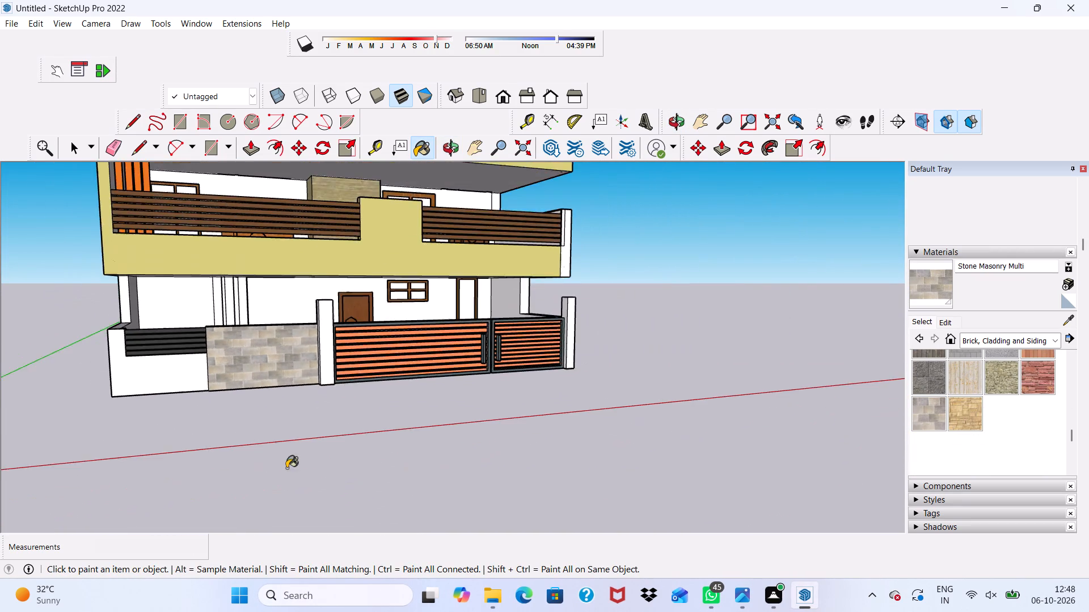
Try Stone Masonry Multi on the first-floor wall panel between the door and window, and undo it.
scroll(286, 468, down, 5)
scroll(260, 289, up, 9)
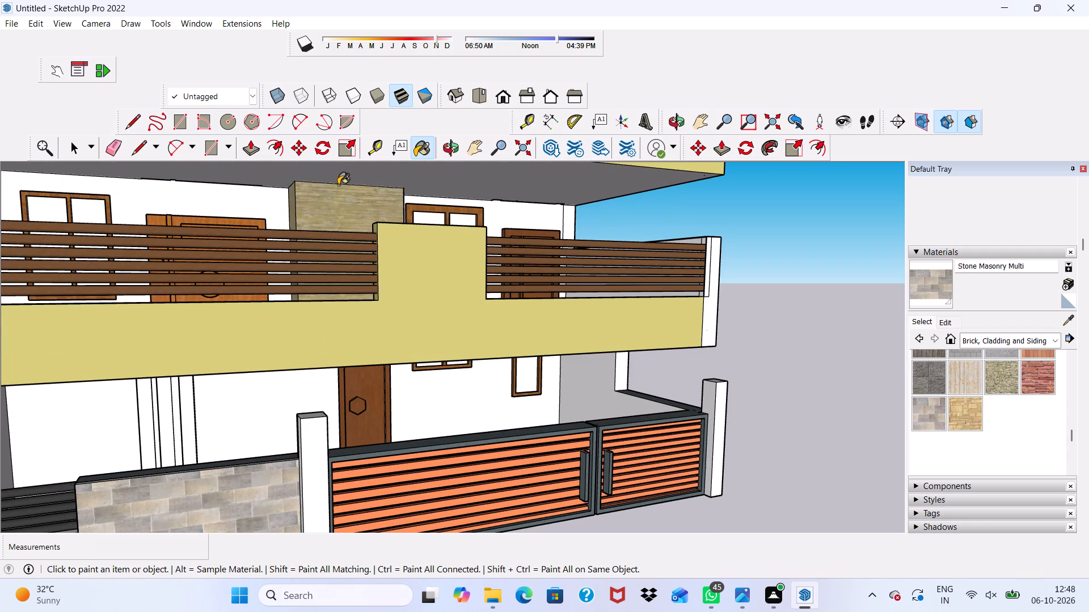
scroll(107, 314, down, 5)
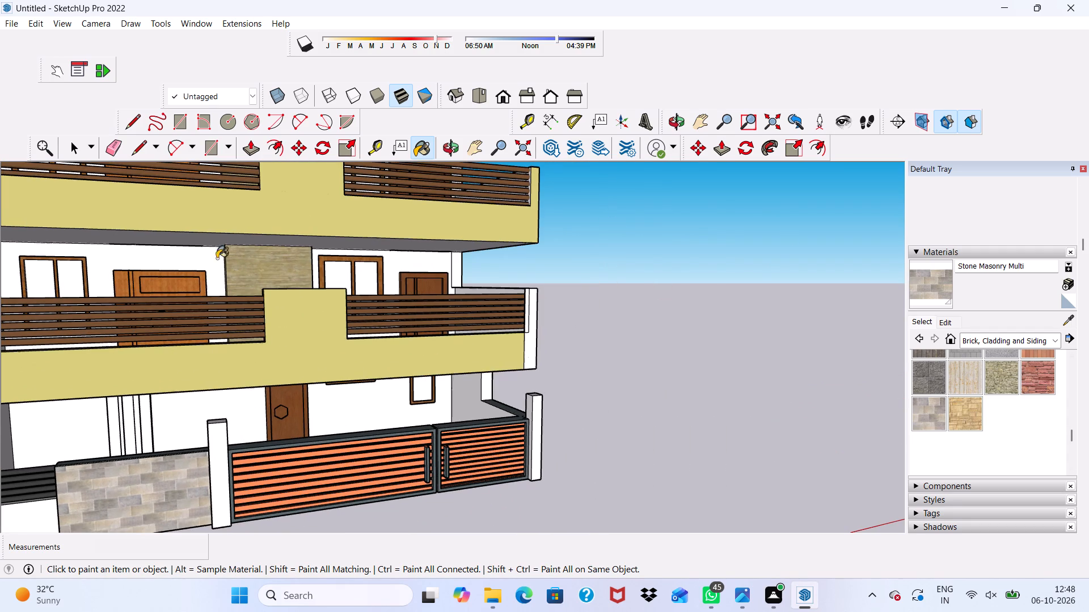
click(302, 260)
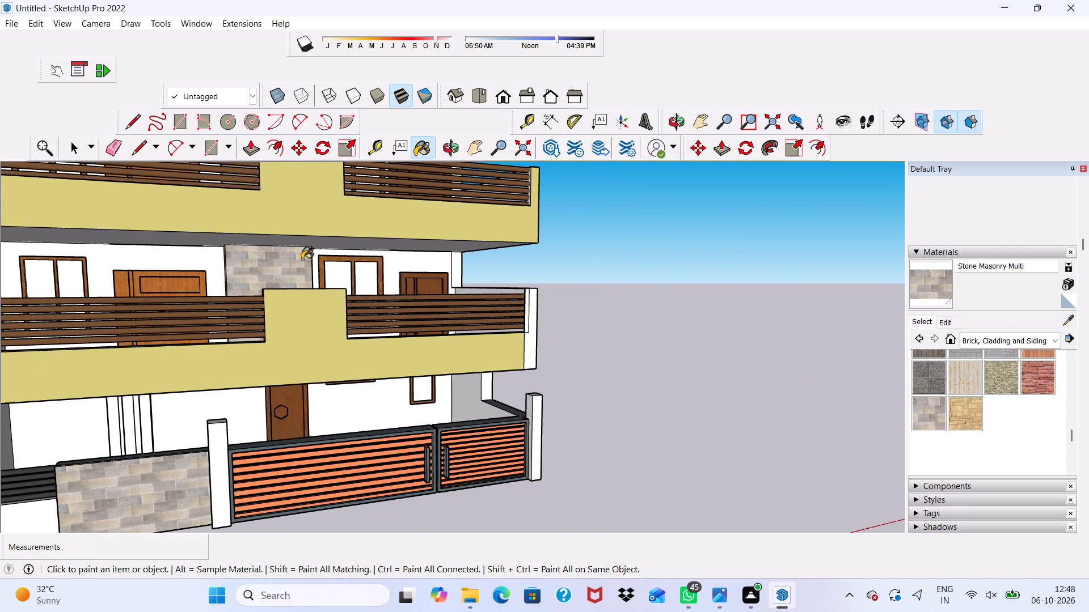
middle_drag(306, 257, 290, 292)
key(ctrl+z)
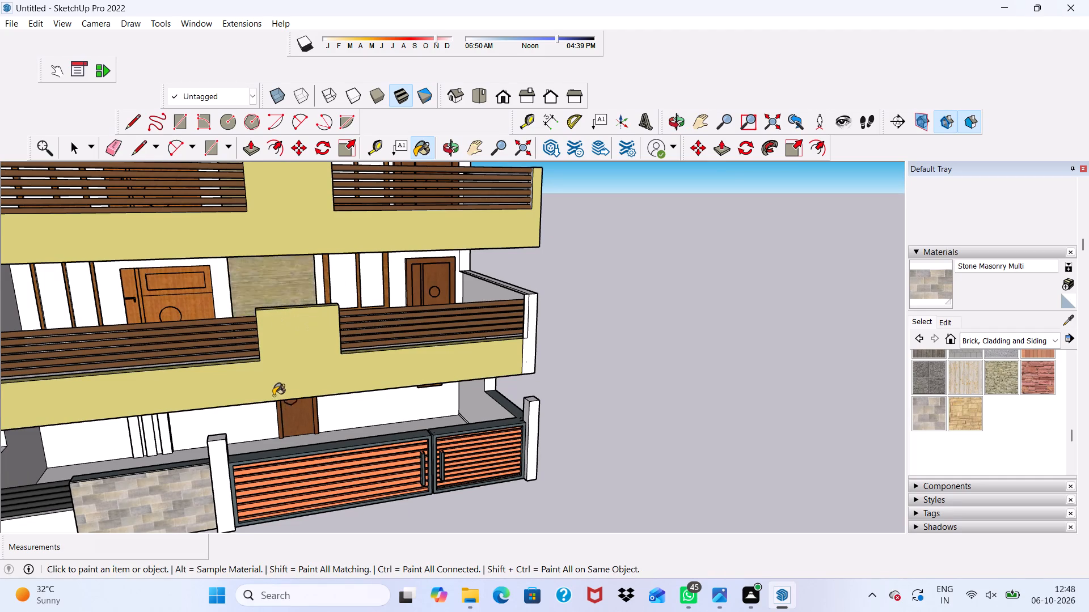
Paint the white faces along the stone-clad boundary panel's narrow side, next to the dark horizontal bars, with Stone Masonry Multi.
scroll(273, 396, down, 6)
middle_drag(287, 460, 207, 419)
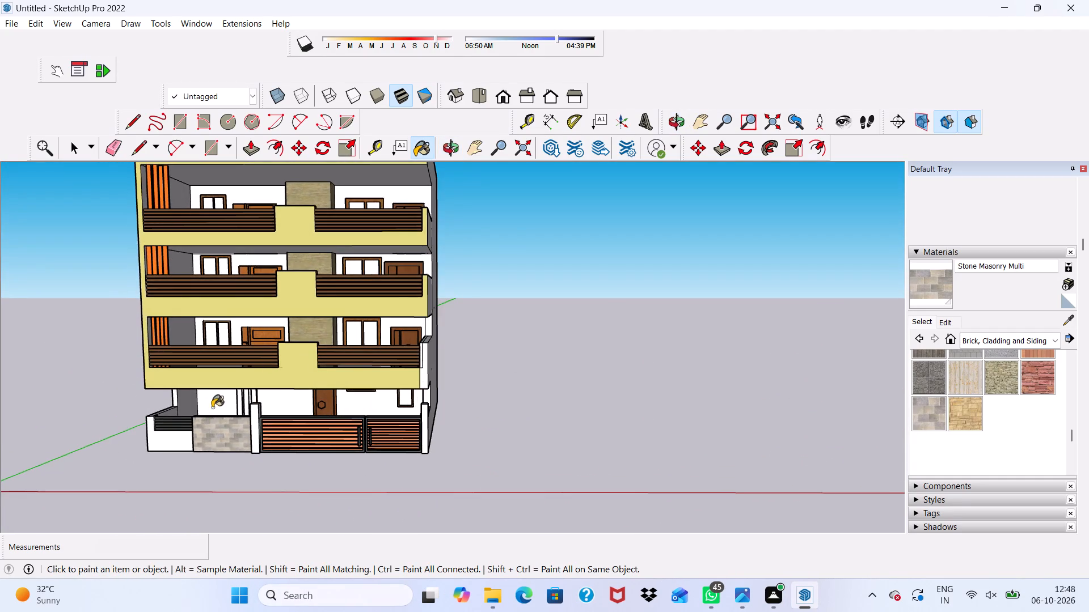
scroll(228, 394, up, 18)
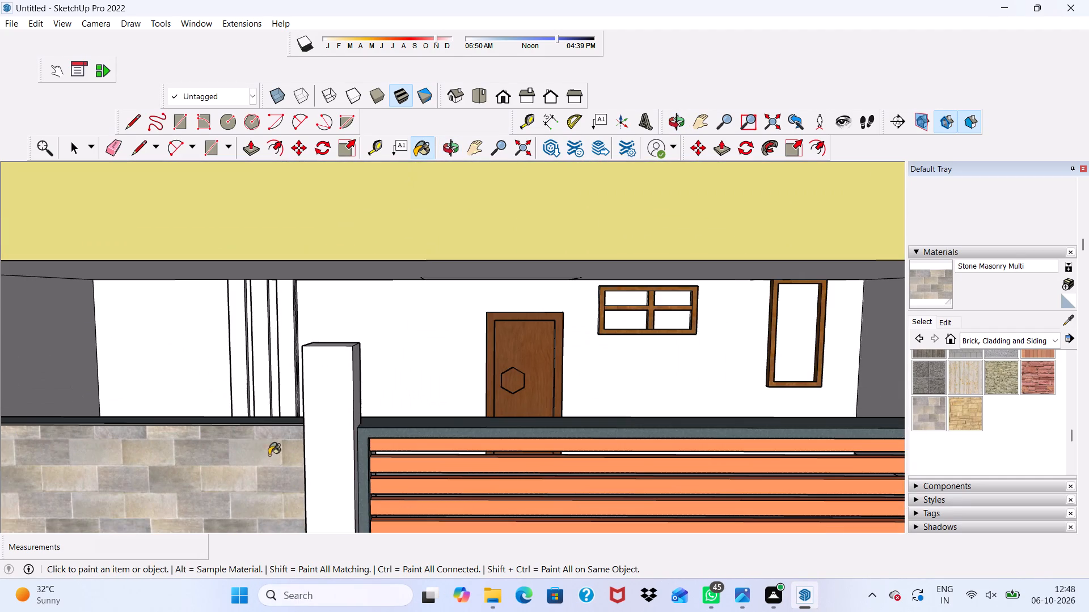
middle_drag(271, 451, 257, 436)
scroll(259, 450, up, 20)
scroll(259, 450, up, 1)
scroll(307, 390, up, 2)
scroll(307, 397, down, 1)
scroll(307, 397, up, 1)
scroll(307, 397, down, 2)
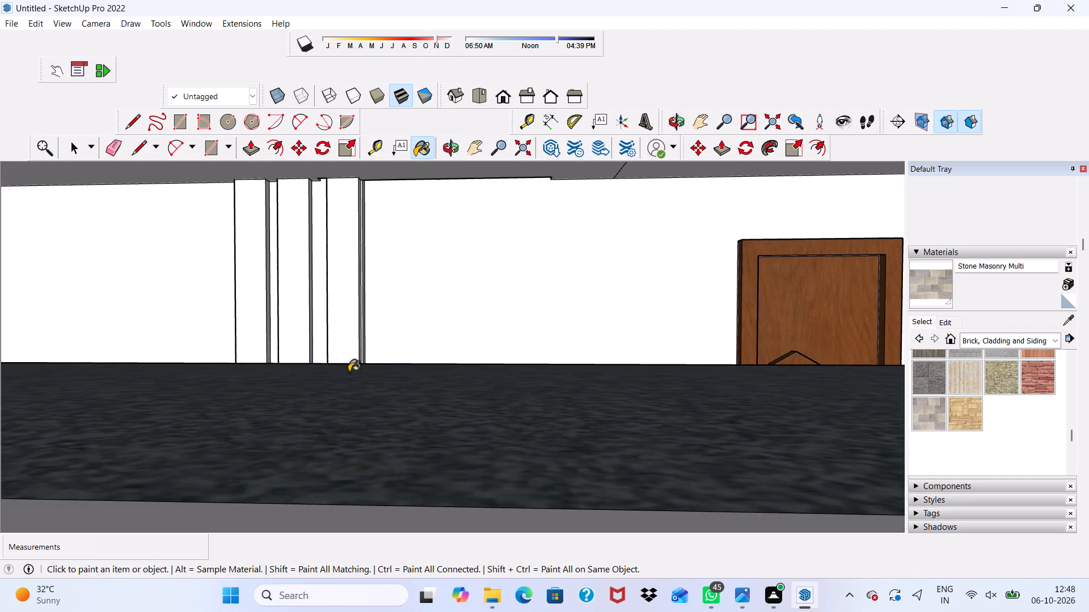
scroll(349, 372, down, 6)
middle_drag(288, 411, 458, 328)
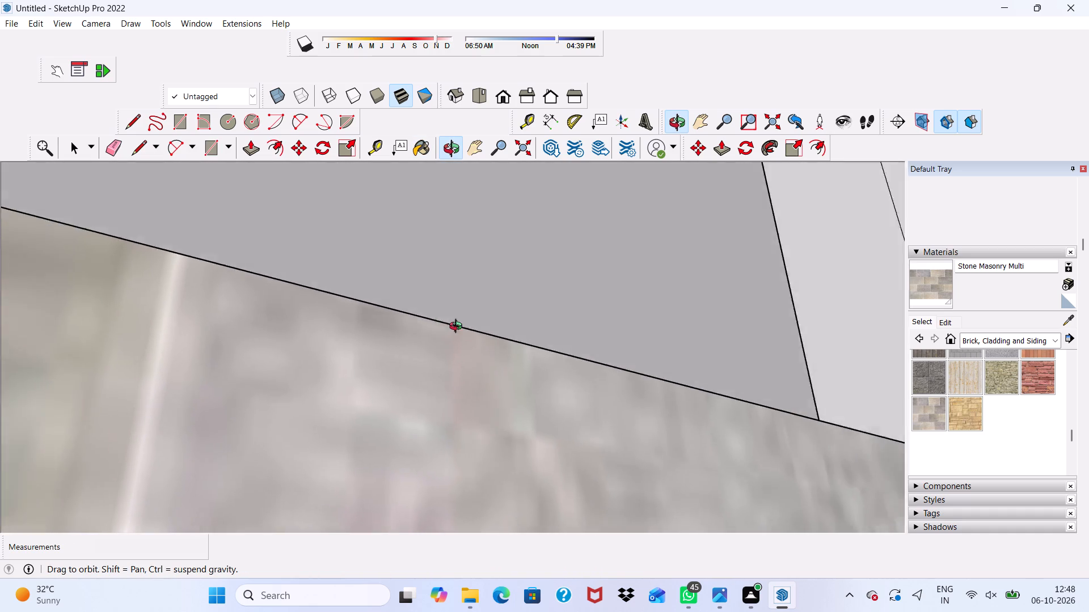
middle_drag(458, 328, 480, 333)
scroll(431, 306, down, 3)
scroll(466, 310, up, 1)
scroll(472, 313, down, 7)
scroll(493, 286, up, 1)
scroll(493, 287, down, 1)
scroll(500, 290, up, 1)
scroll(513, 294, down, 8)
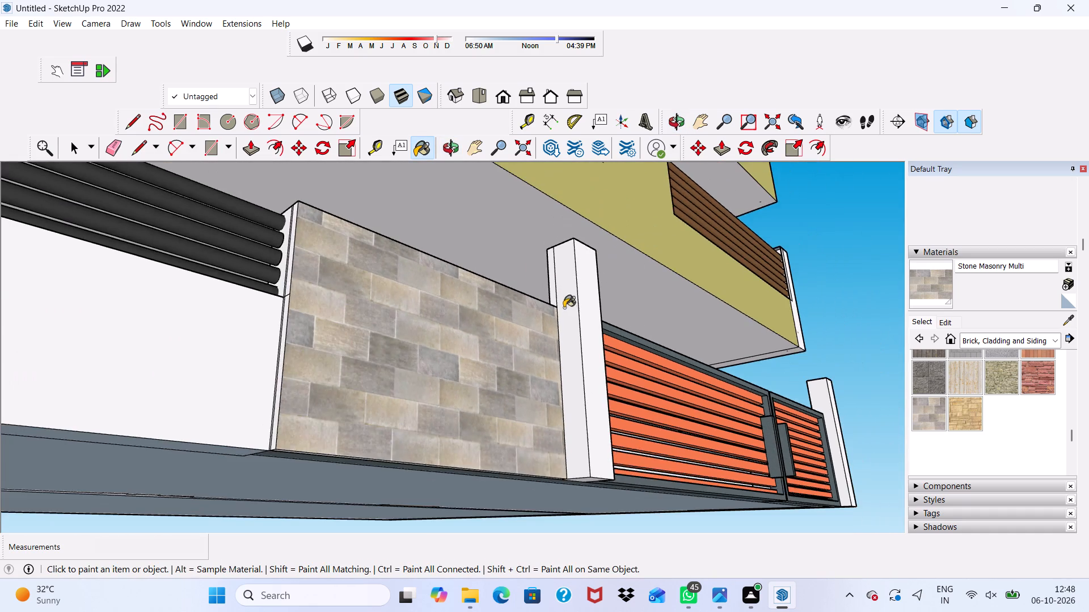
scroll(310, 305, up, 11)
click(270, 249)
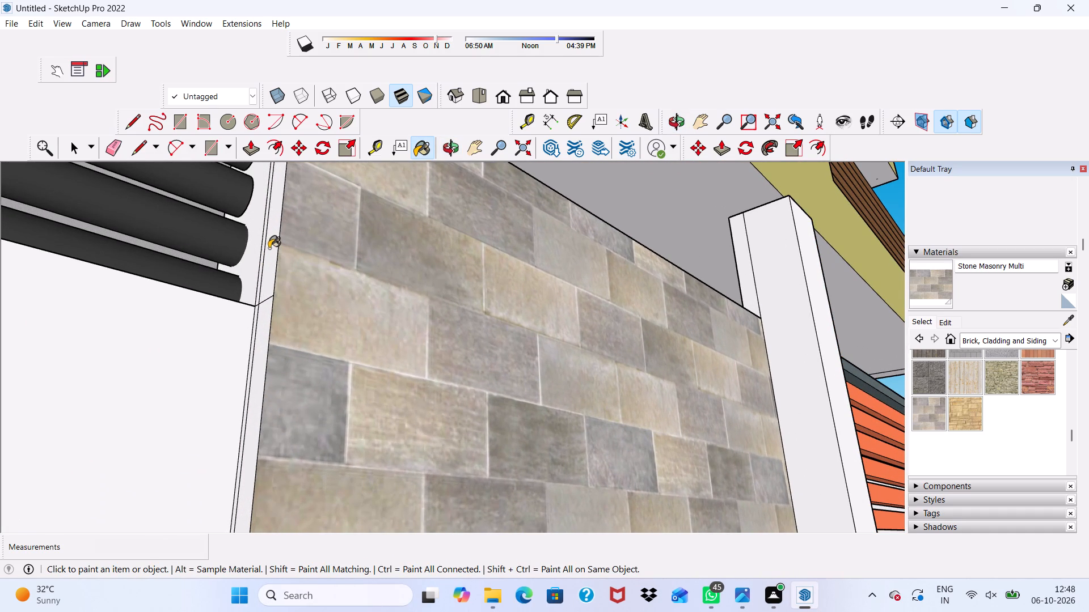
scroll(269, 262, up, 2)
scroll(206, 124, down, 2)
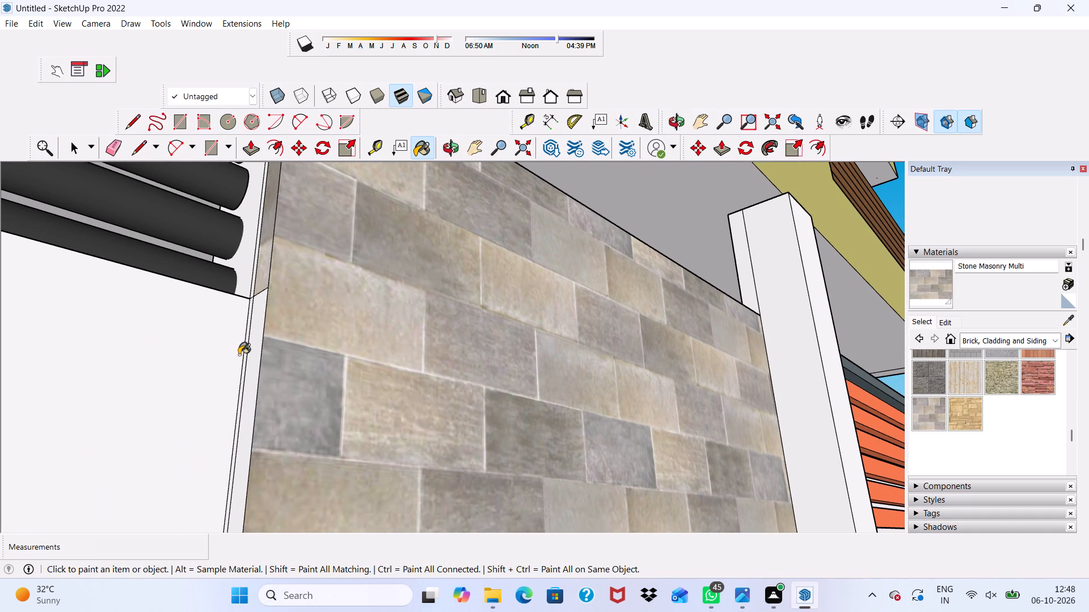
click(251, 354)
scroll(250, 316, up, 3)
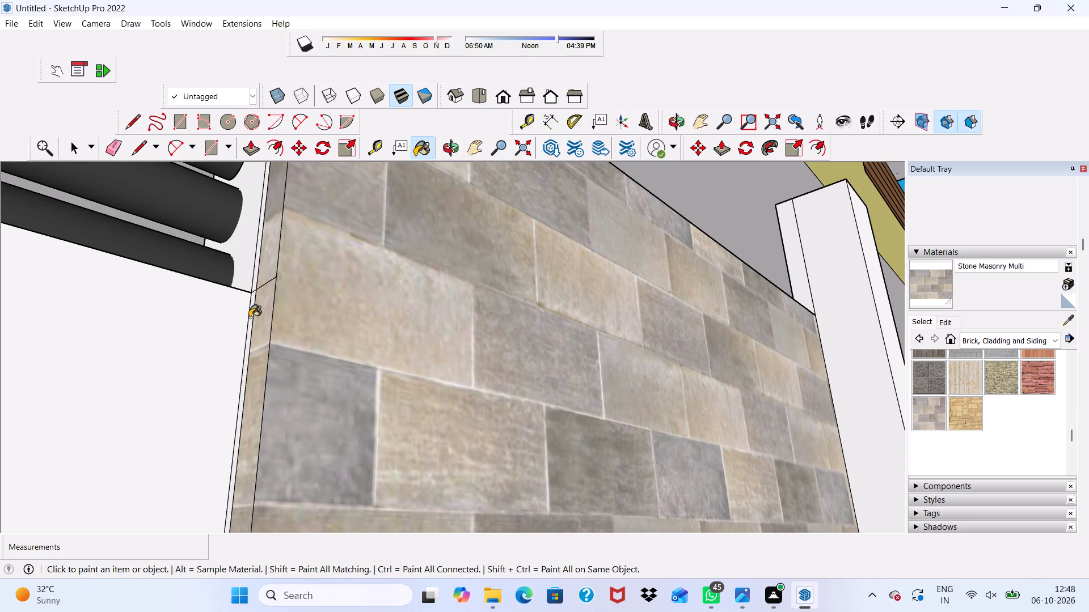
click(250, 317)
Erase the slanted and vertical dividing edges on the stone-clad panel's narrow side face, including the short leftover piece.
scroll(146, 288, up, 1)
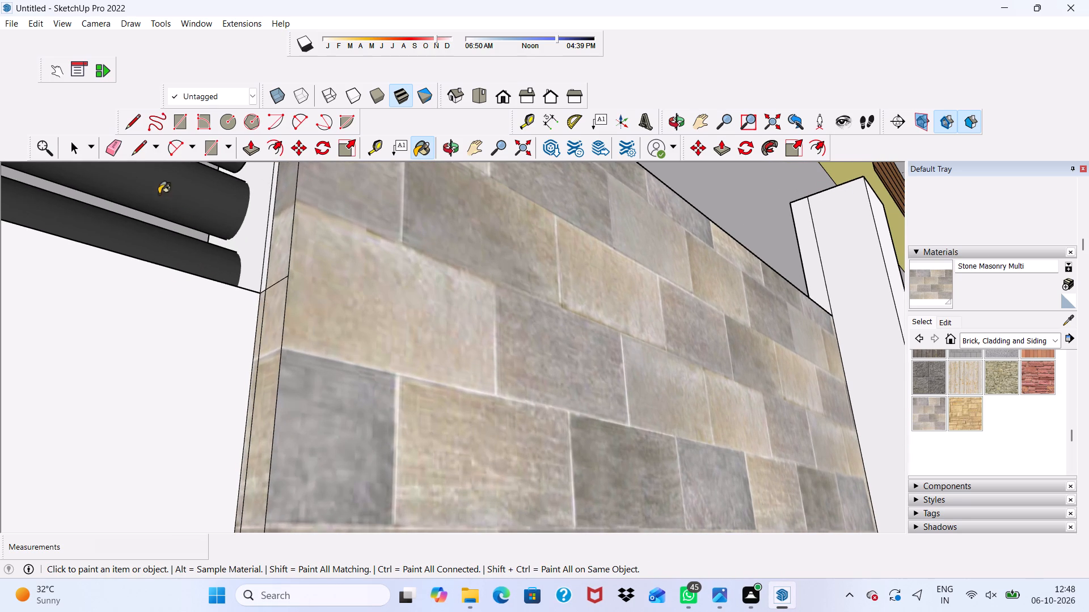
click(113, 139)
click(274, 237)
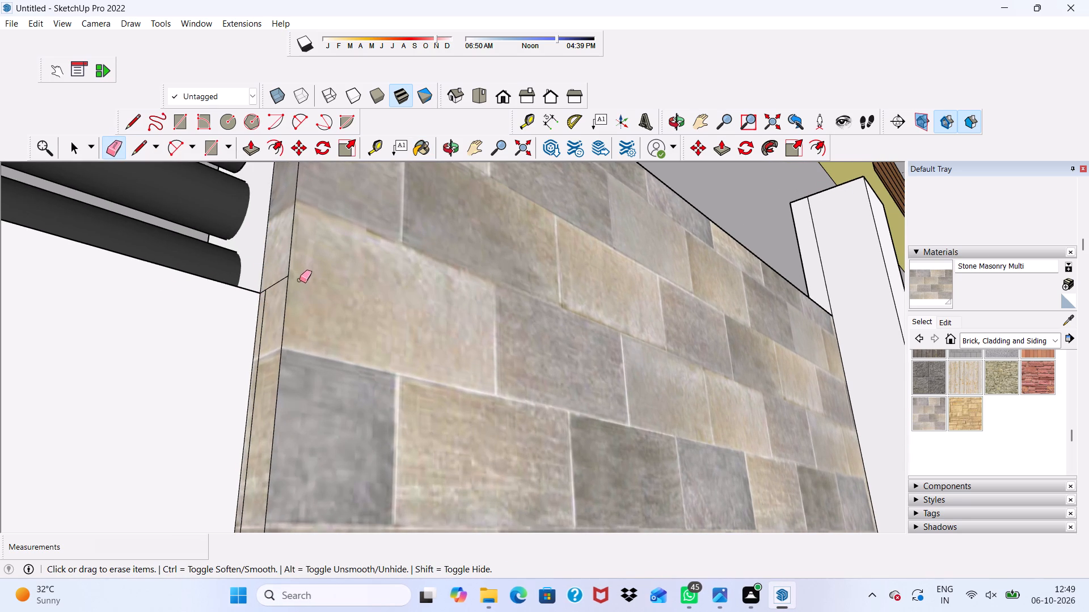
scroll(267, 271, up, 8)
scroll(285, 280, down, 1)
scroll(285, 280, up, 3)
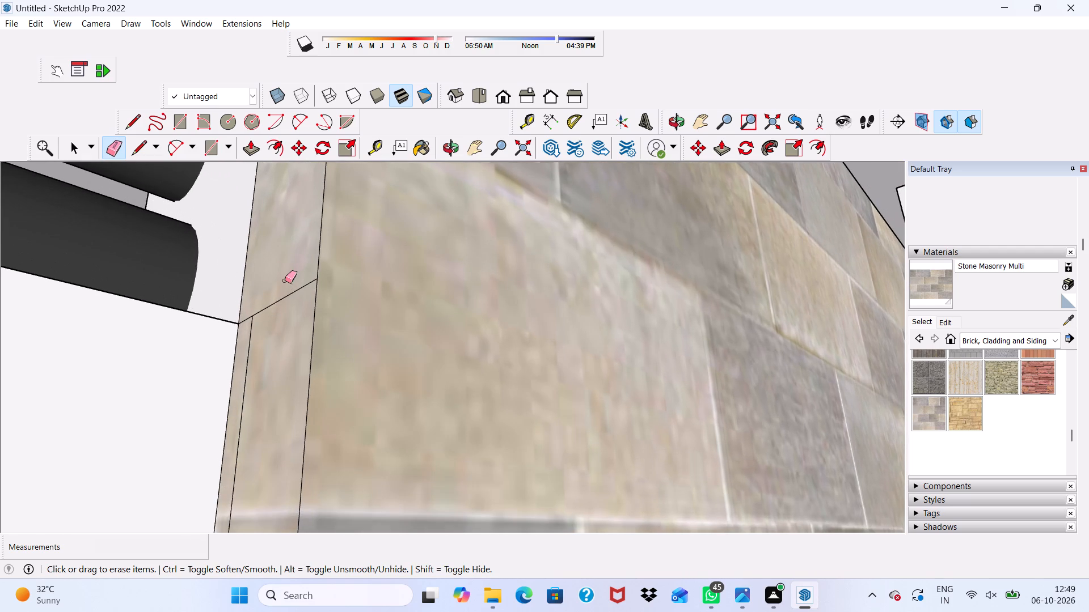
drag(285, 289, 289, 304)
click(250, 343)
scroll(221, 345, up, 3)
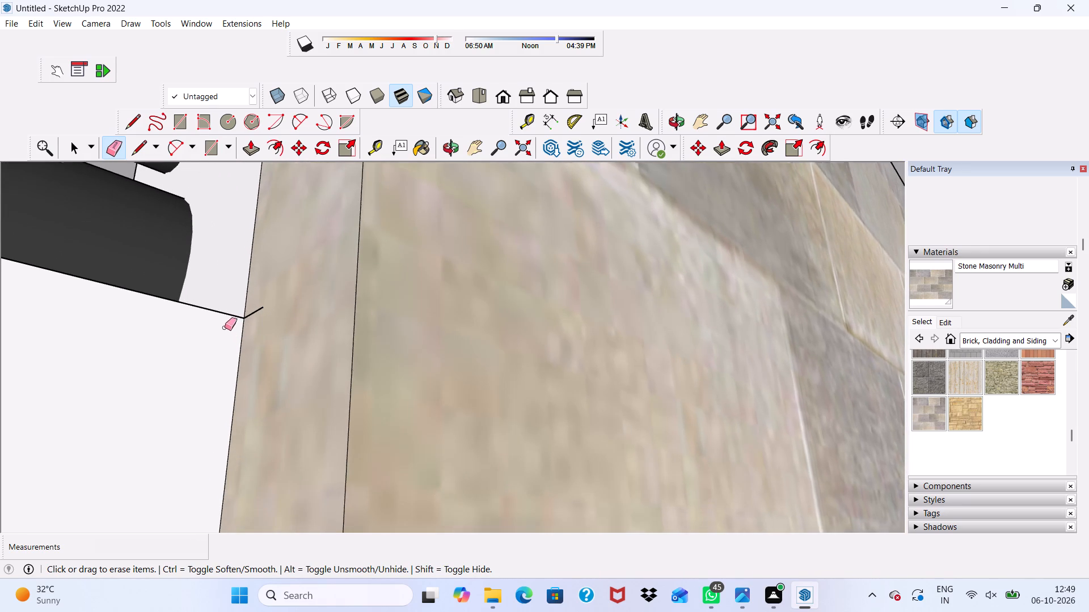
scroll(230, 324, up, 3)
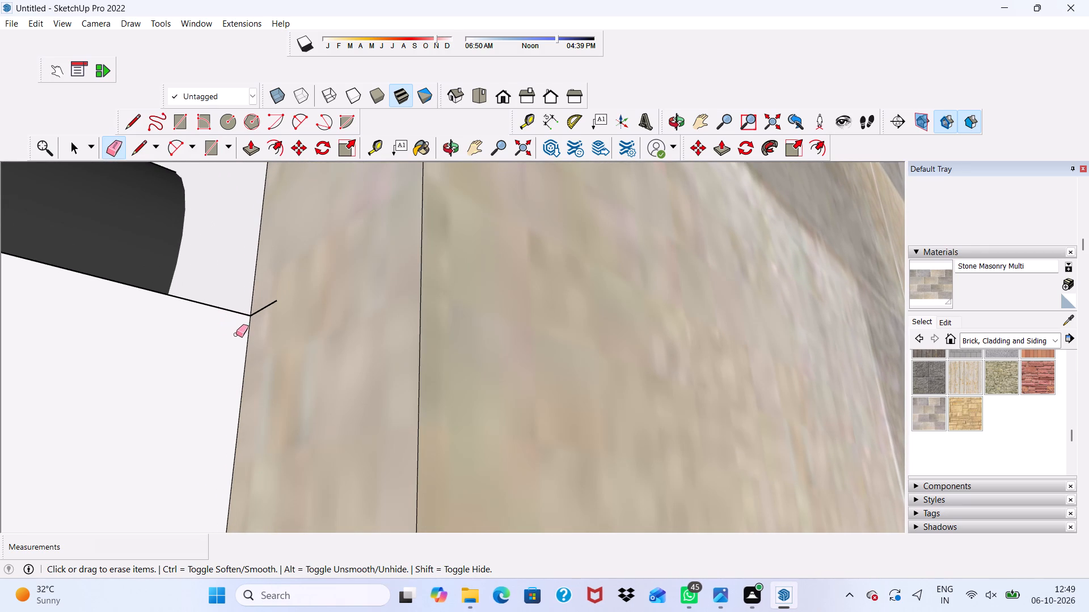
drag(265, 303, 273, 307)
scroll(297, 296, down, 2)
scroll(276, 301, up, 1)
scroll(143, 331, down, 3)
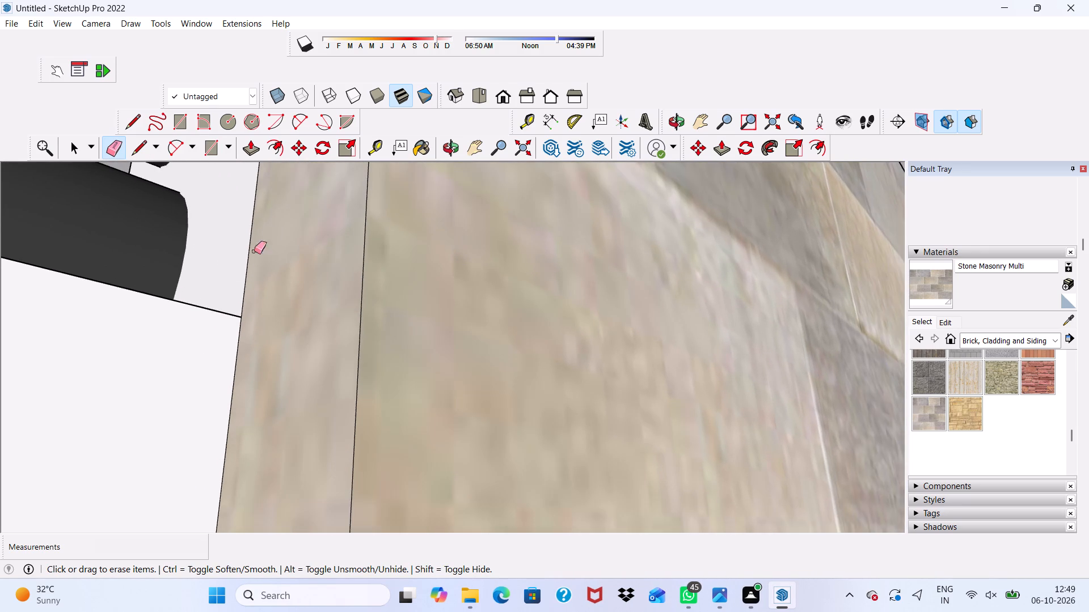
scroll(267, 239, down, 2)
scroll(210, 257, down, 5)
scroll(132, 284, down, 3)
scroll(151, 291, up, 1)
scroll(177, 288, down, 6)
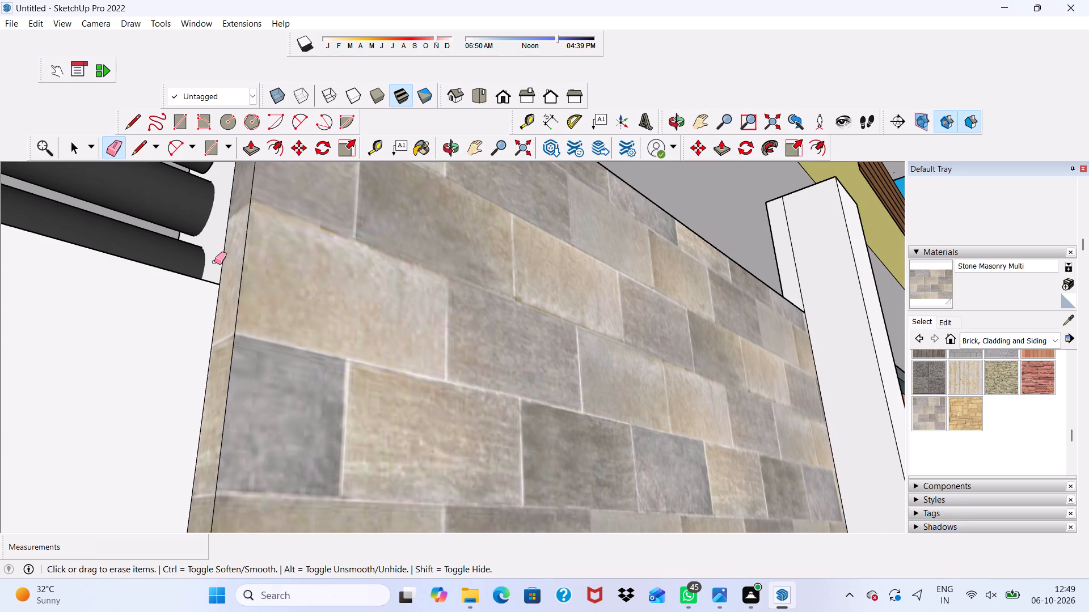
Paint the narrow vertical strip on the gate pillar's side, above the stone-clad boundary panel, with Stone Masonry Multi.
scroll(204, 266, down, 3)
key(space)
scroll(221, 63, down, 2)
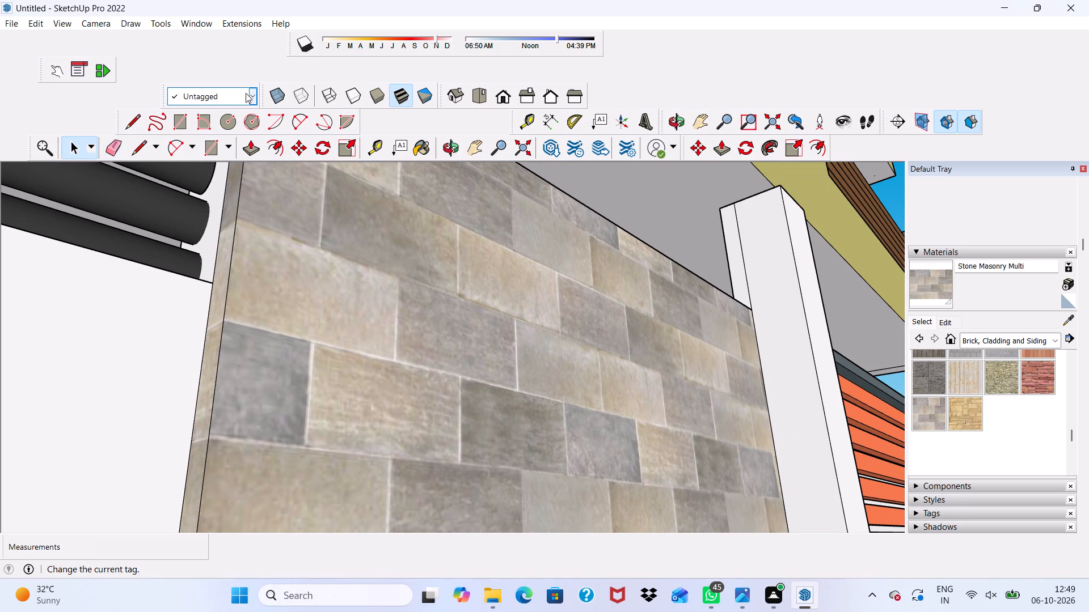
scroll(246, 93, down, 2)
scroll(0, 347, down, 4)
scroll(86, 428, up, 1)
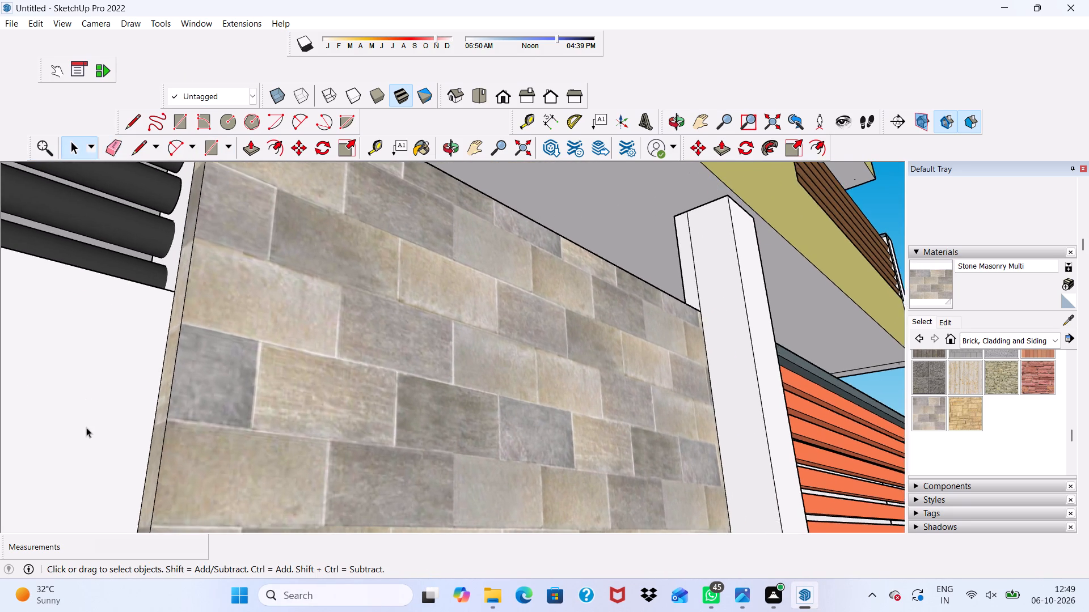
scroll(88, 427, down, 5)
middle_drag(70, 466, 0, 491)
scroll(104, 437, down, 2)
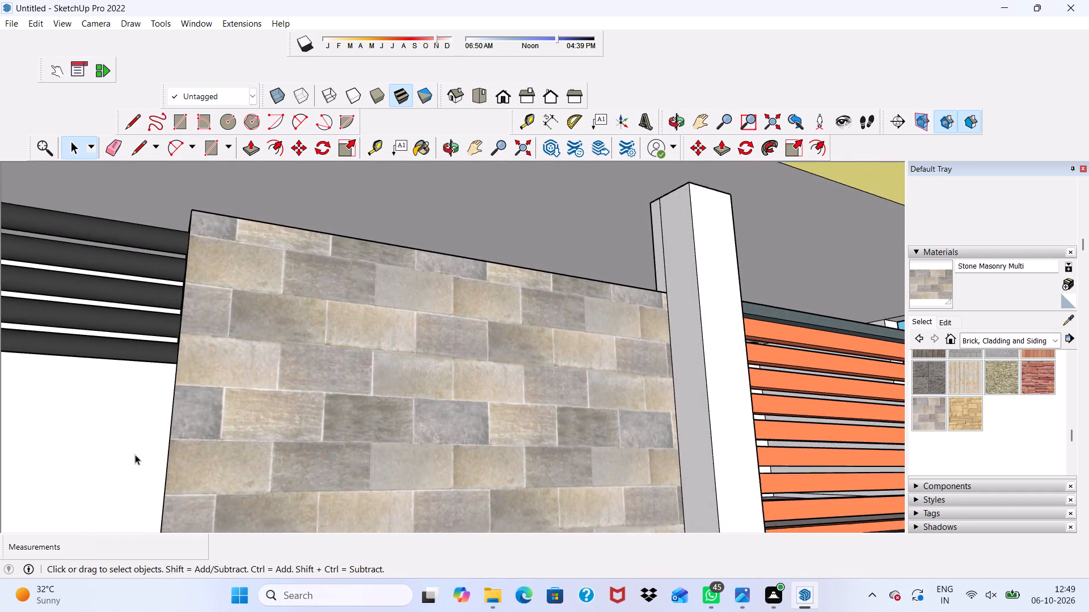
scroll(135, 454, down, 1)
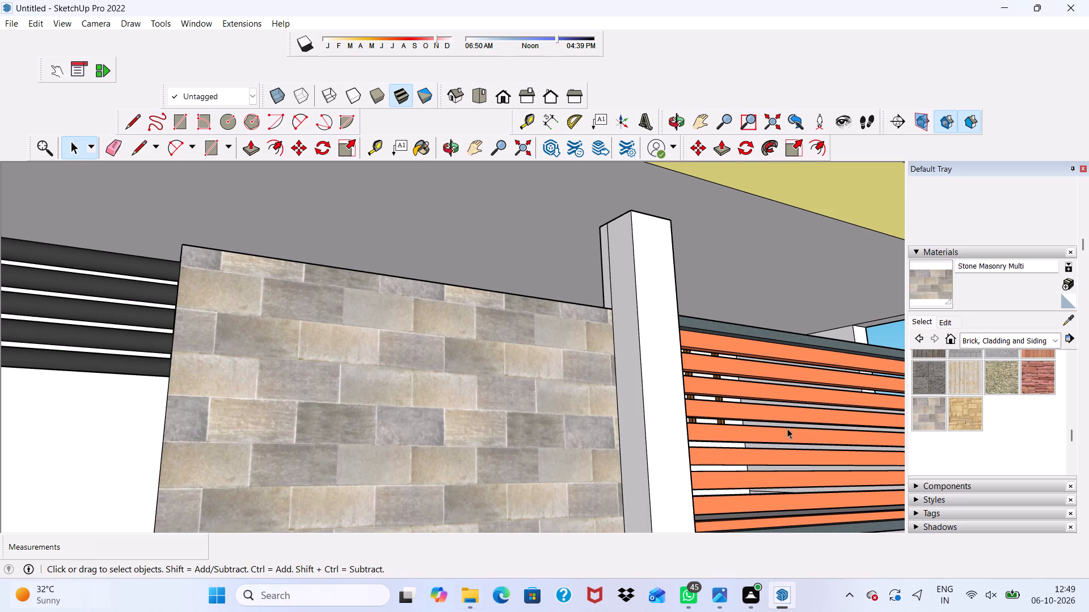
click(925, 423)
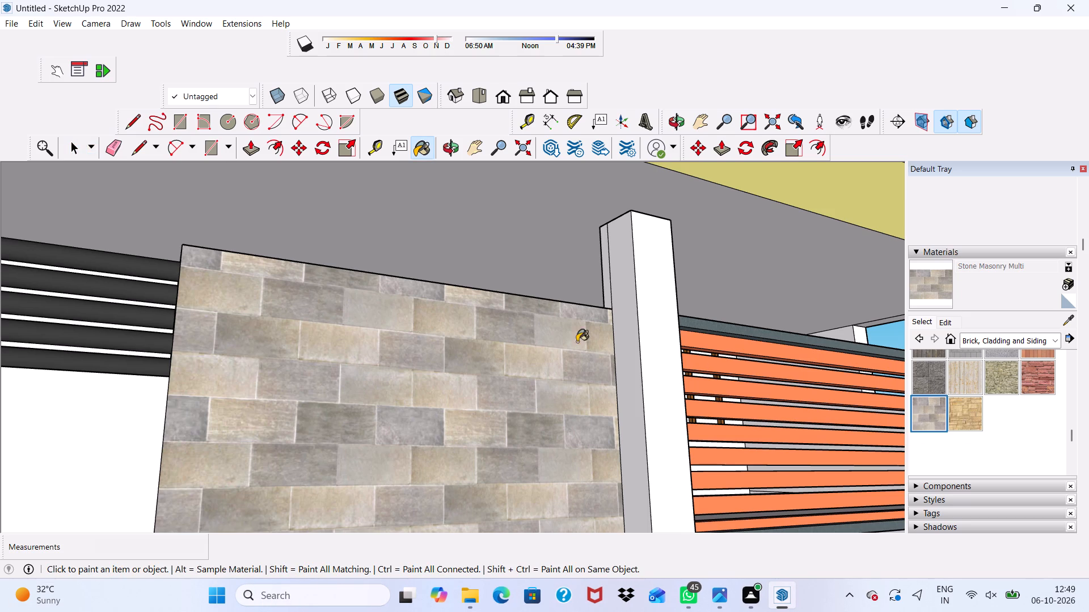
scroll(580, 308, up, 1)
scroll(382, 42, up, 2)
scroll(79, 28, down, 1)
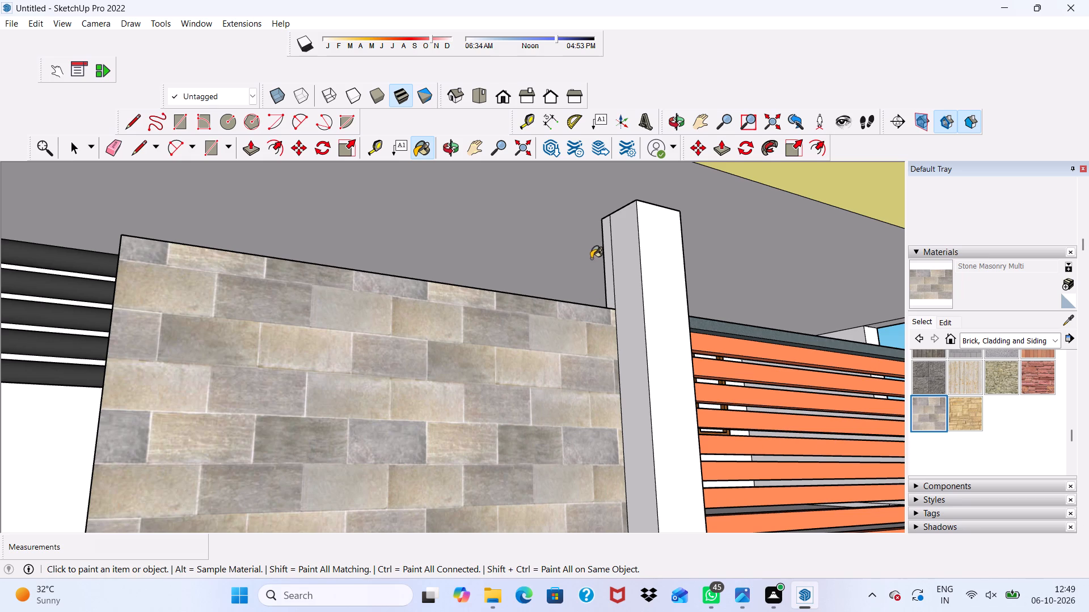
scroll(602, 256, up, 9)
scroll(681, 273, down, 2)
scroll(163, 33, down, 2)
scroll(147, 60, up, 1)
scroll(96, 45, down, 3)
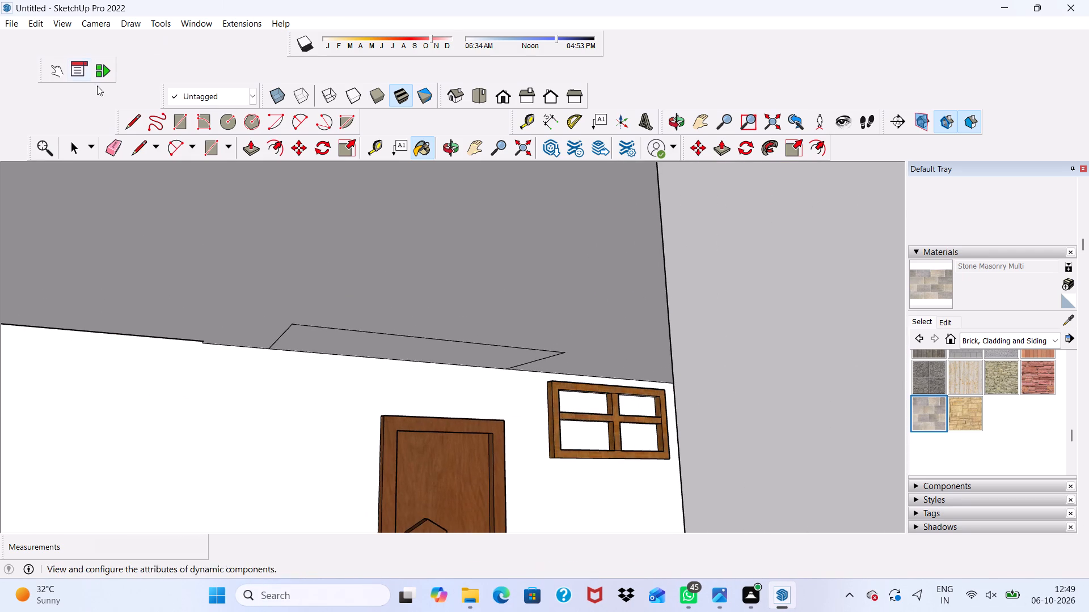
scroll(20, 185, down, 1)
scroll(18, 229, up, 1)
scroll(18, 249, down, 1)
scroll(285, 118, down, 1)
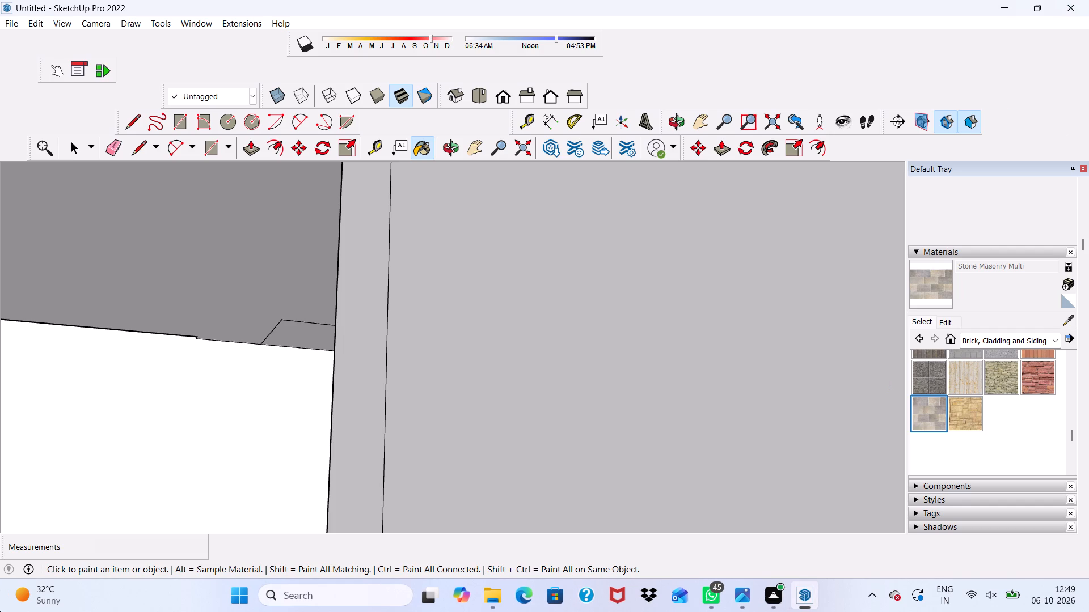
scroll(272, 611, down, 1)
drag(371, 402, 364, 403)
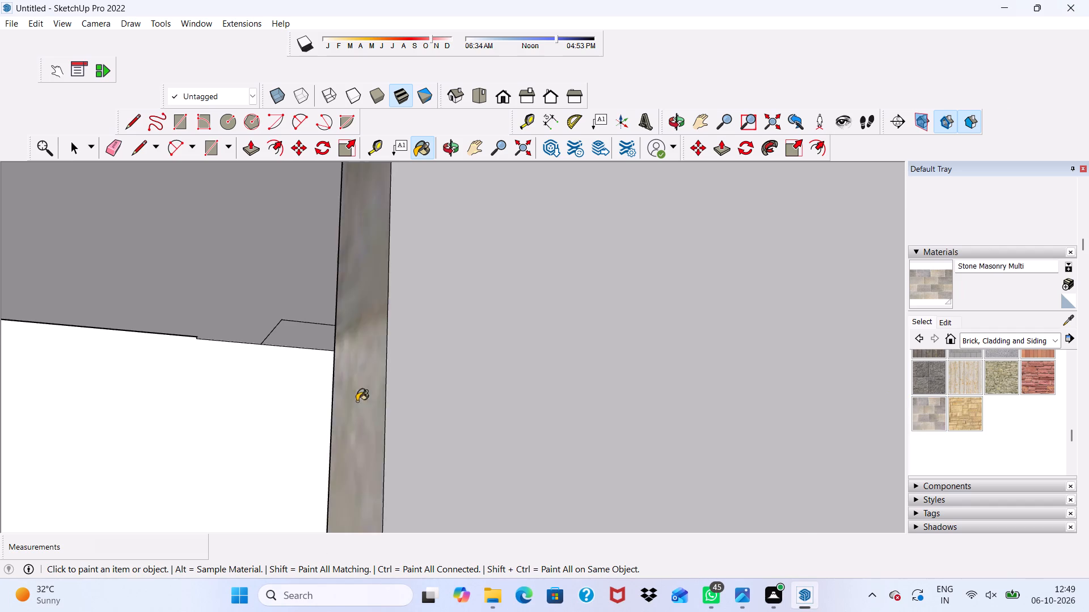
Paint the white front faces at the gate-side end of the first-floor balcony parapet with 0057_DarkKhaki from Colors-Named.
scroll(336, 403, down, 14)
scroll(400, 468, up, 1)
middle_drag(372, 453, 145, 469)
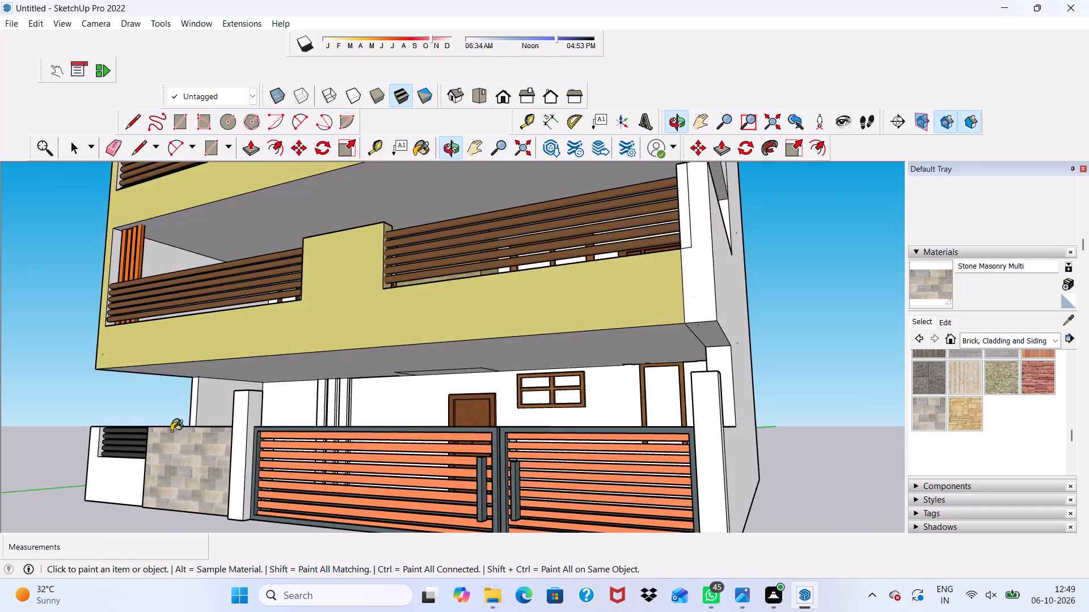
scroll(223, 412, up, 3)
scroll(222, 412, down, 6)
middle_drag(231, 412, 387, 423)
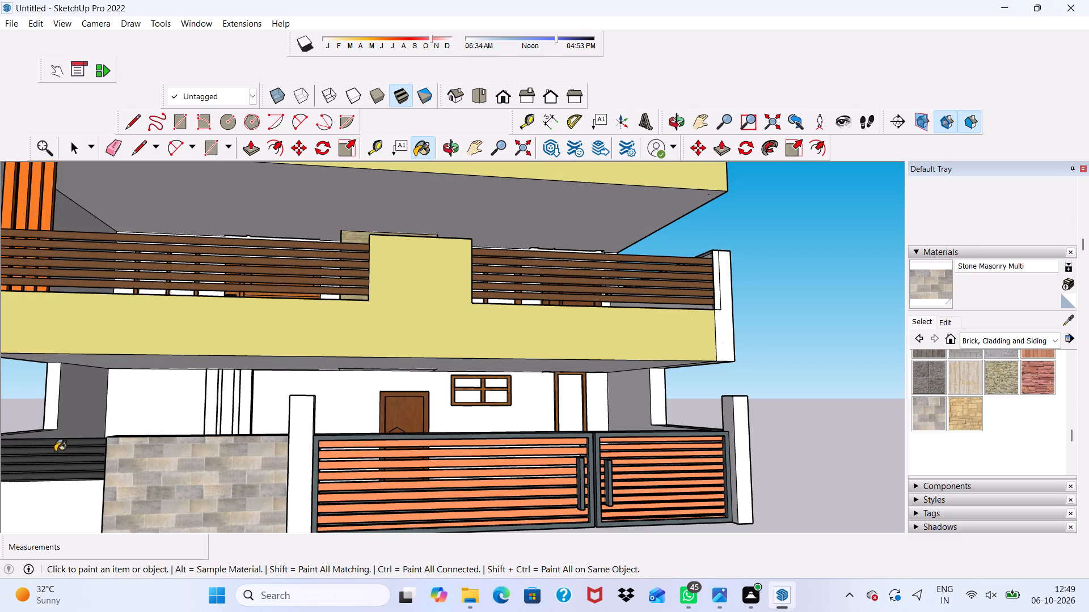
key(space)
scroll(0, 449, down, 7)
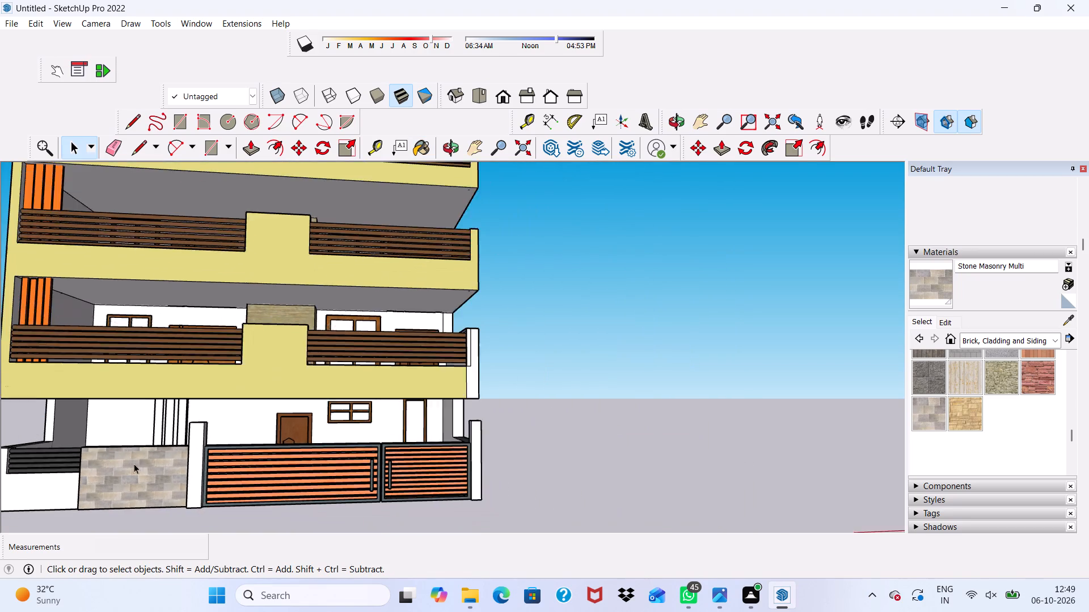
scroll(134, 464, down, 1)
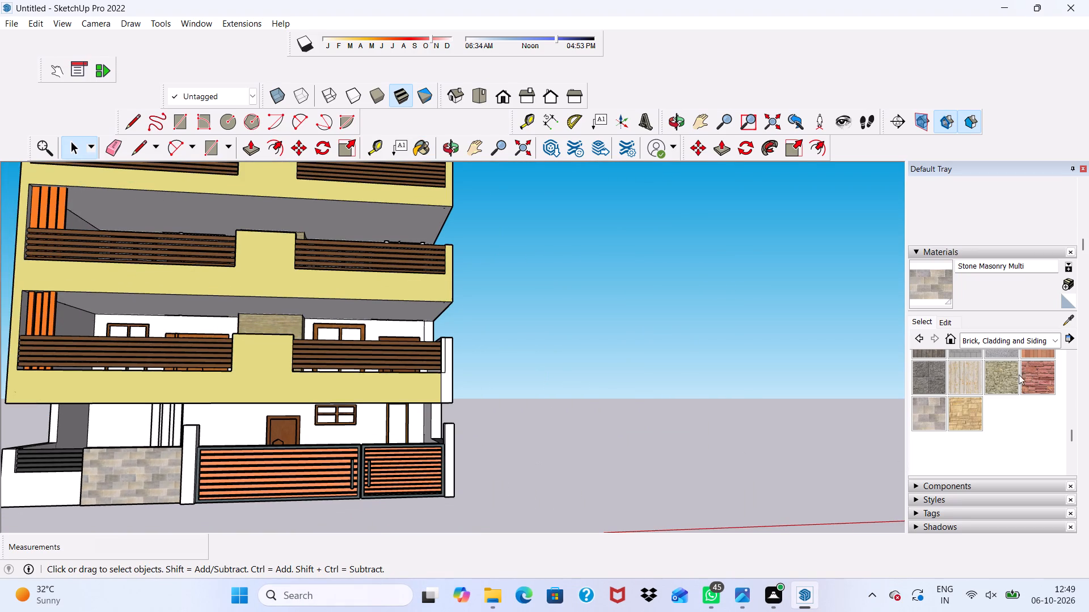
drag(1054, 343, 1042, 347)
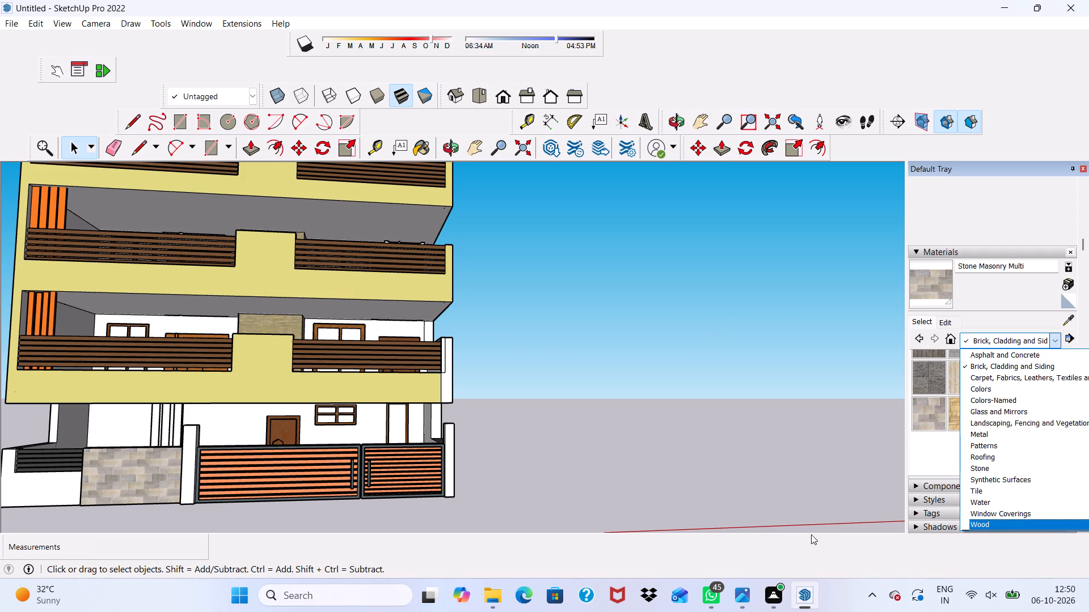
click(990, 400)
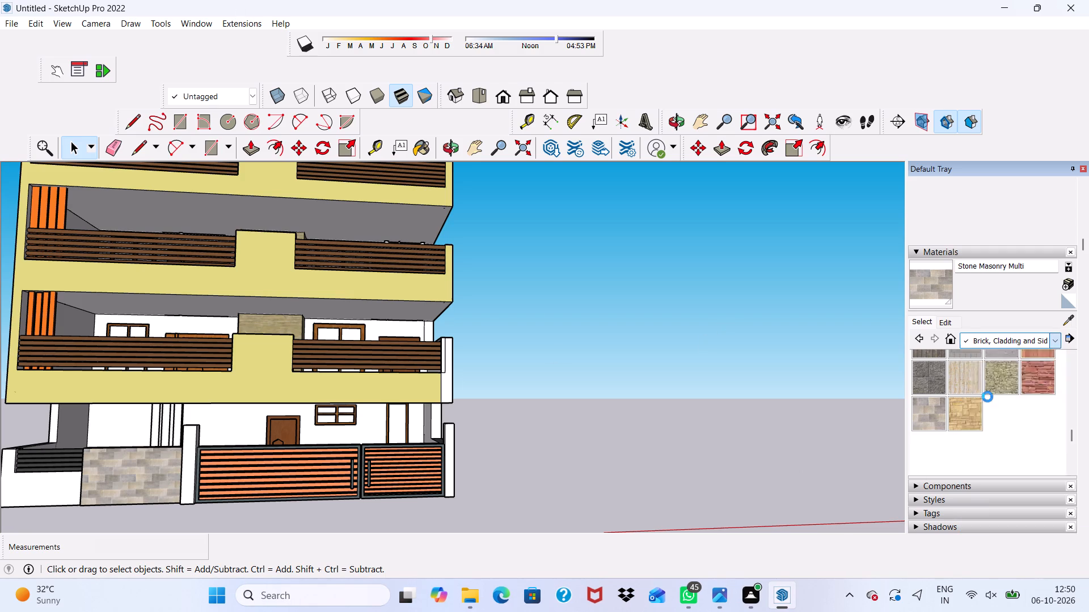
scroll(941, 403, down, 2)
scroll(921, 397, up, 1)
scroll(922, 411, down, 1)
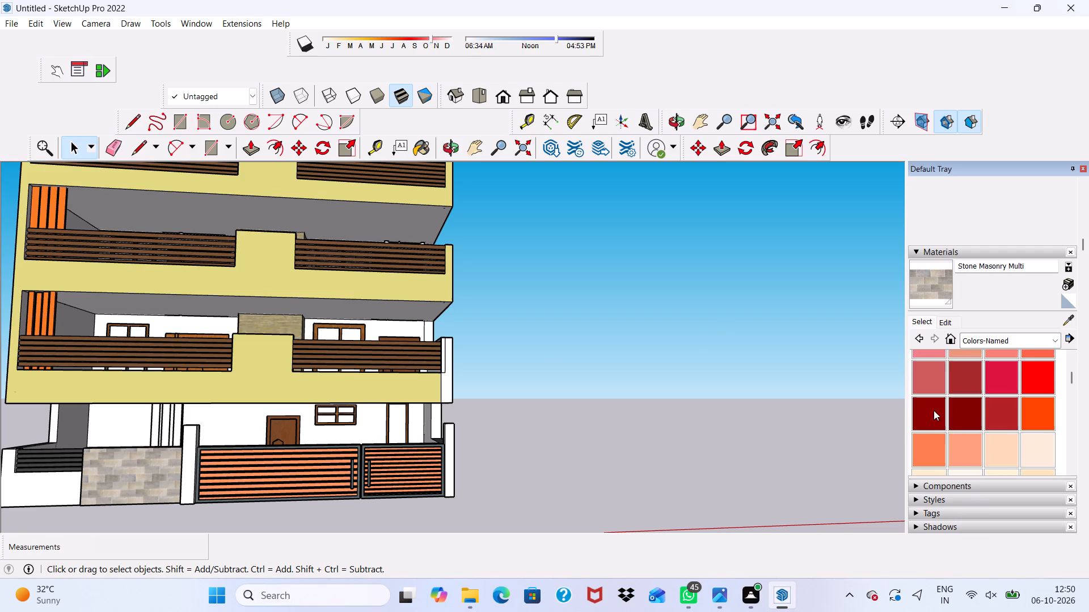
scroll(936, 410, down, 4)
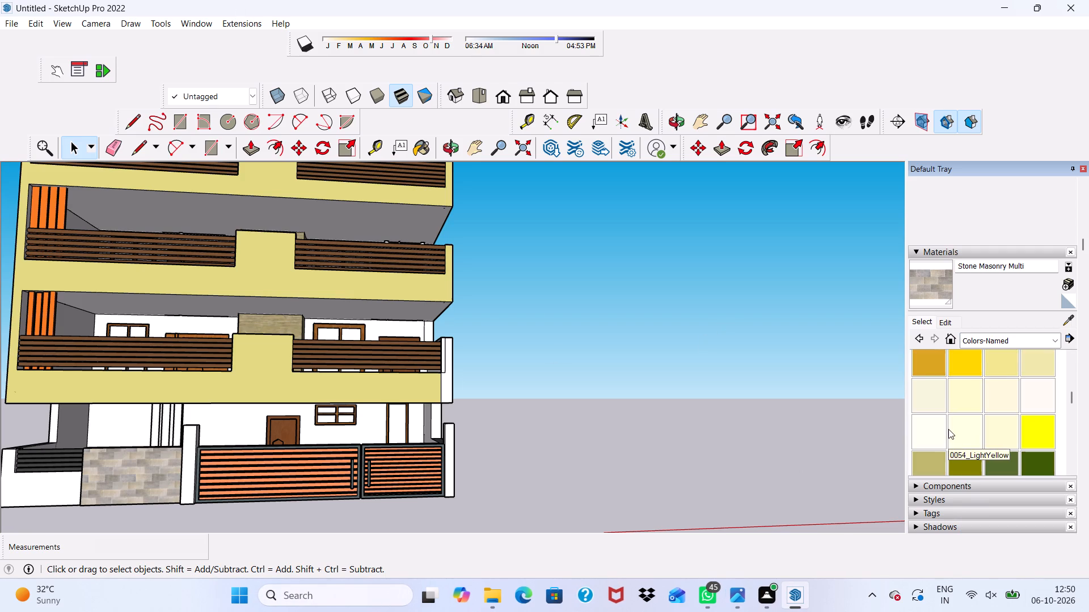
click(927, 457)
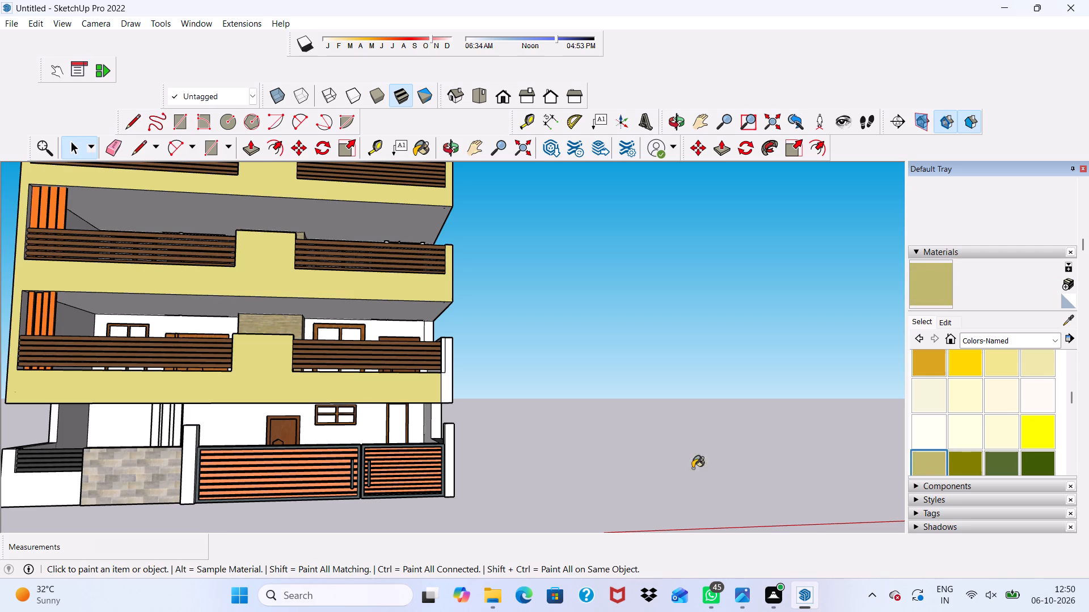
scroll(588, 430, up, 4)
scroll(409, 351, up, 1)
drag(398, 346, 401, 352)
scroll(382, 371, up, 4)
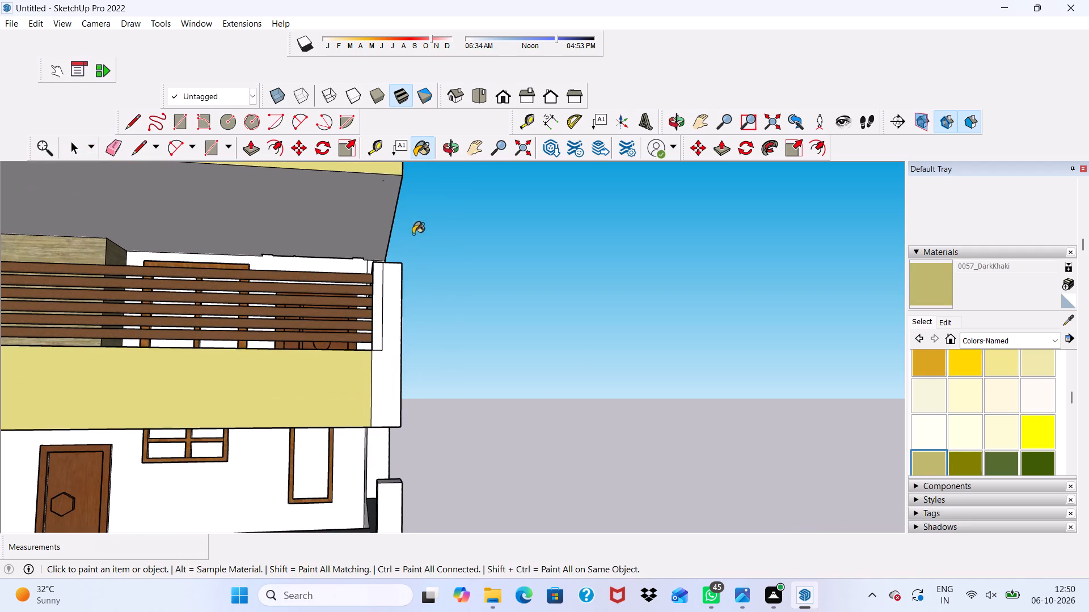
click(376, 298)
click(390, 325)
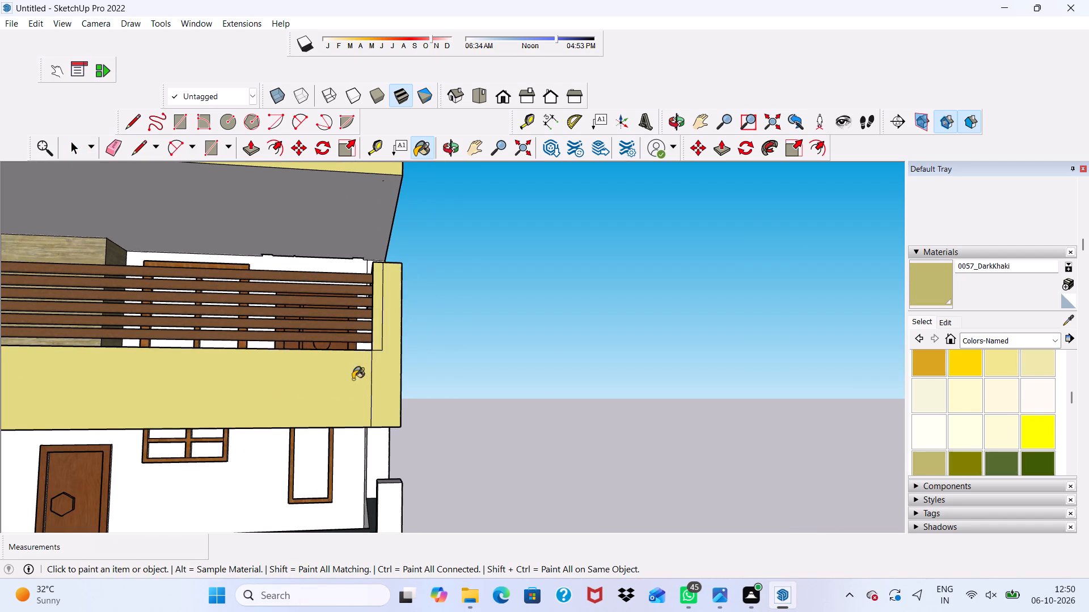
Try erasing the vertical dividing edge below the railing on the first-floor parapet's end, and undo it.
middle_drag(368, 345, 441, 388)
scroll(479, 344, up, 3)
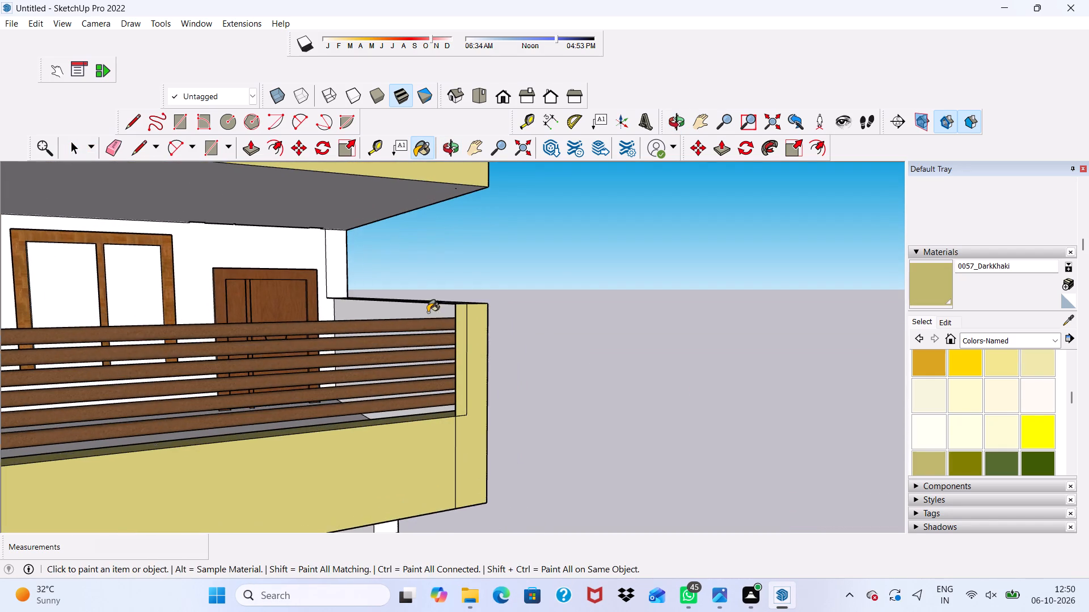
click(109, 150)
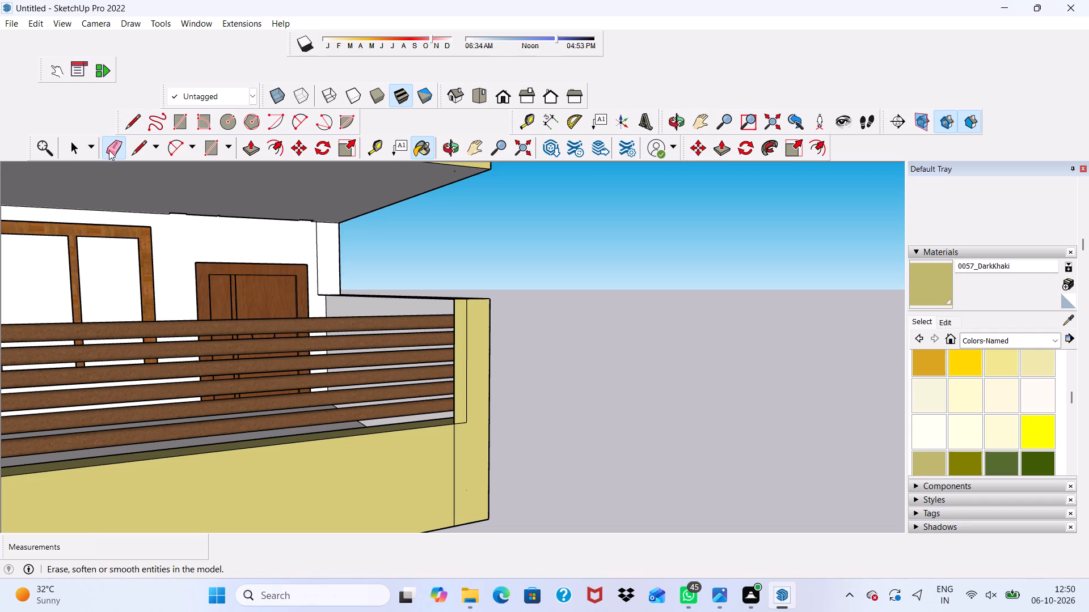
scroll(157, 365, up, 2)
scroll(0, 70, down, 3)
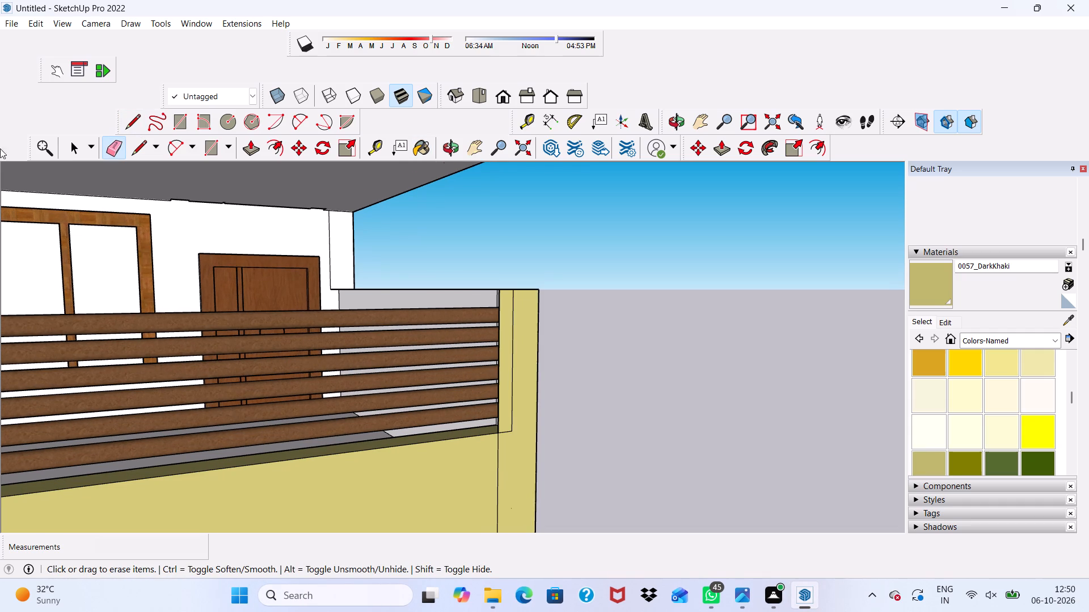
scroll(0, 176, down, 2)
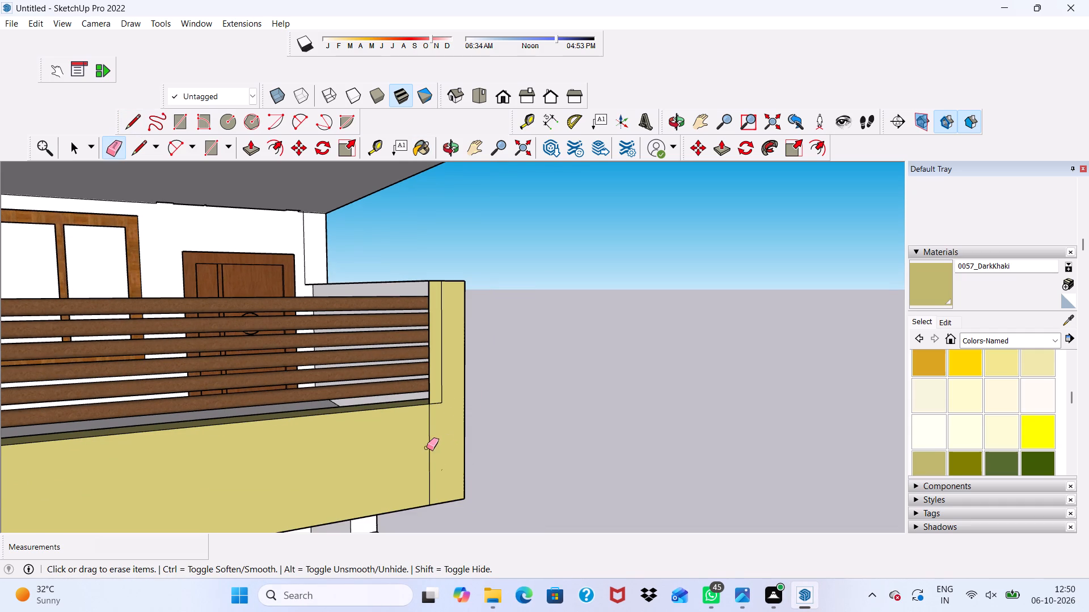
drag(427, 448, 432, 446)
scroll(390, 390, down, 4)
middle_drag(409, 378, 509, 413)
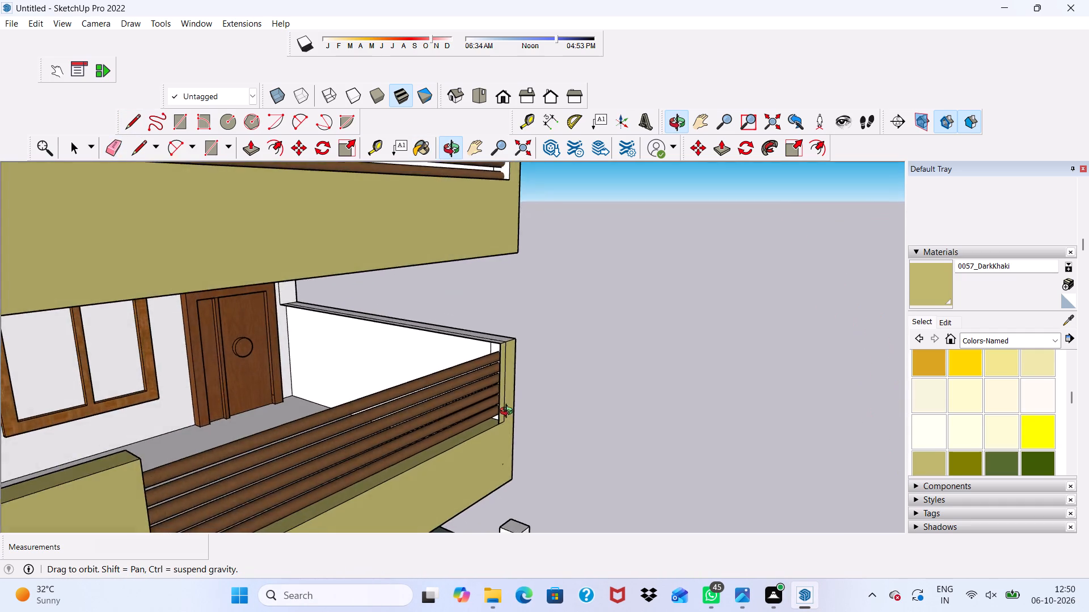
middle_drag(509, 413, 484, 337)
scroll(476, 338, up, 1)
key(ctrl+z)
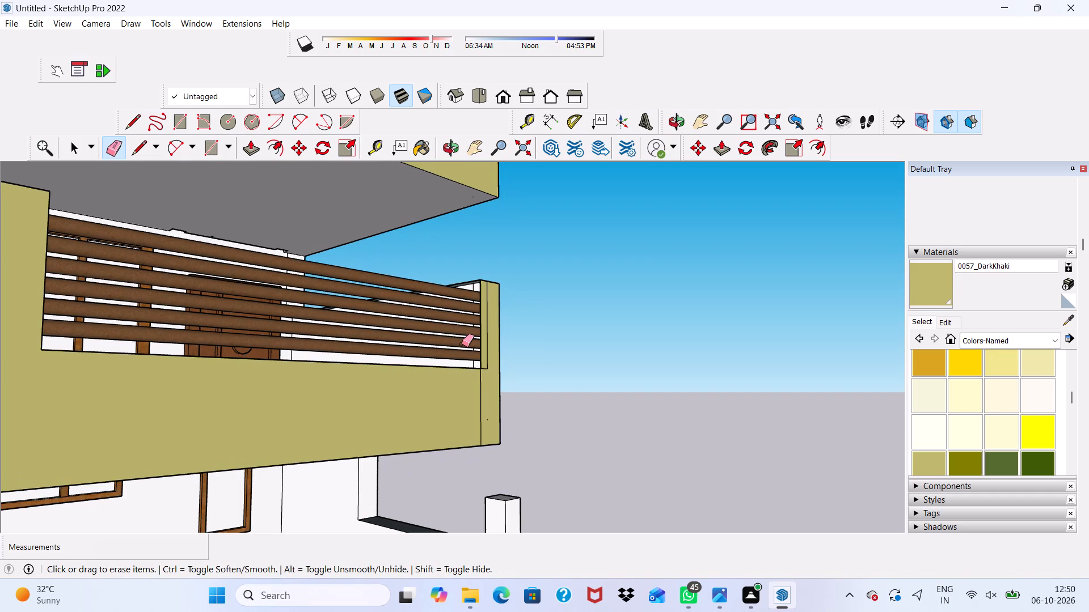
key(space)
Examine the gate-side end of the first-floor balcony parapet and the facade around it from several angles.
scroll(462, 343, down, 7)
scroll(205, 607, up, 2)
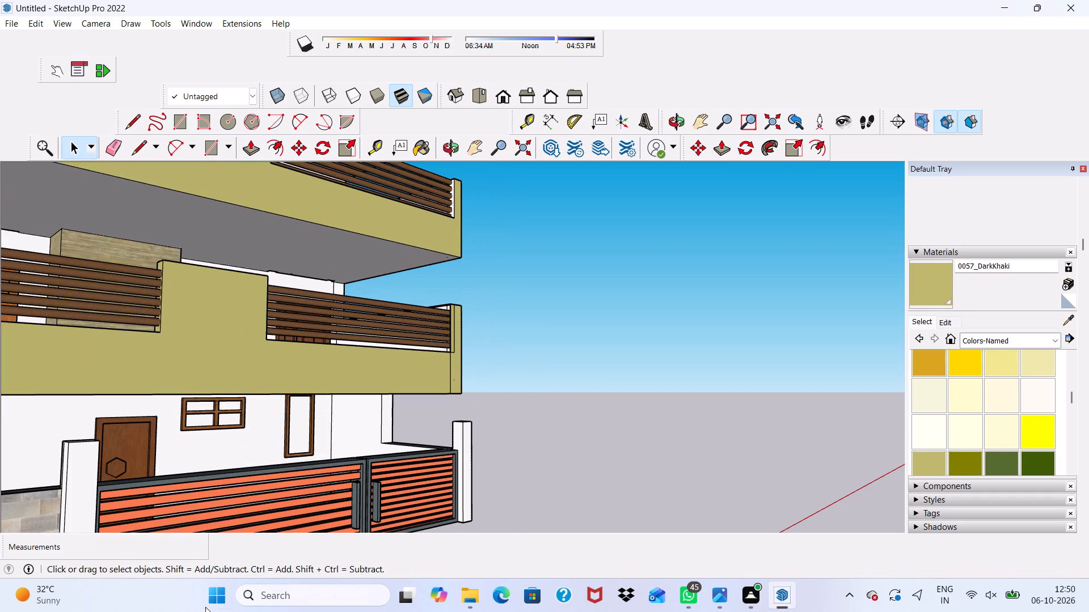
scroll(205, 607, up, 2)
scroll(0, 294, down, 1)
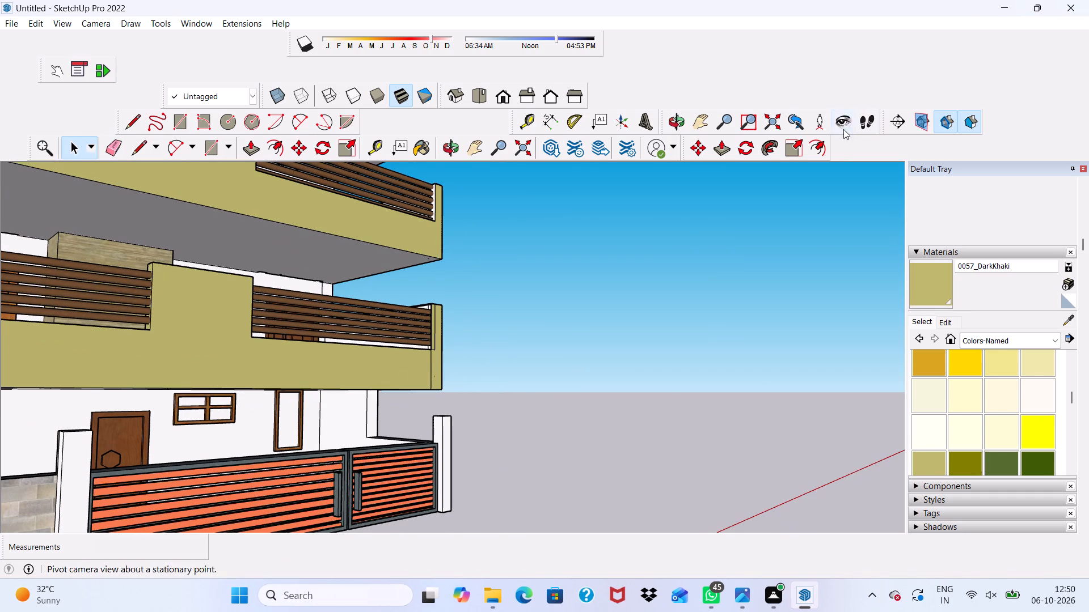
scroll(852, 194, down, 1)
scroll(898, 144, down, 2)
scroll(704, 316, down, 1)
middle_drag(704, 316, 704, 314)
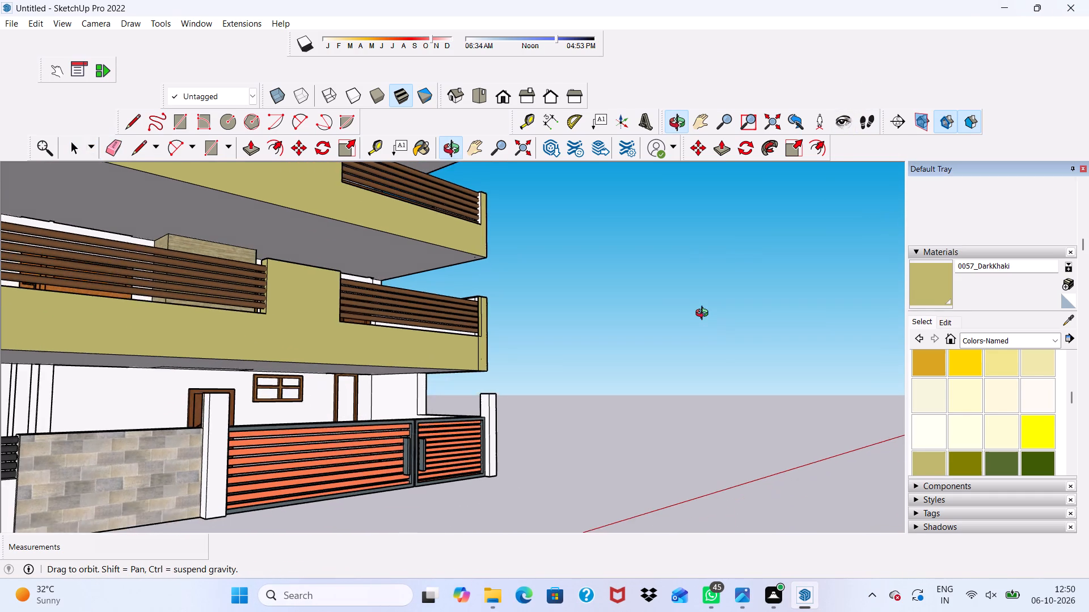
middle_drag(704, 314, 535, 347)
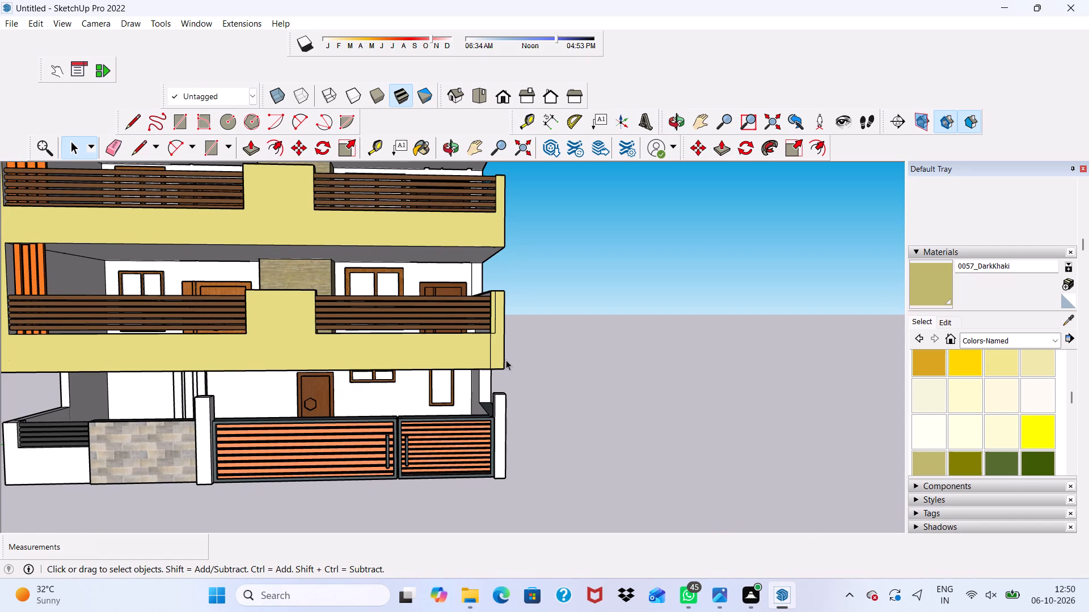
click(506, 360)
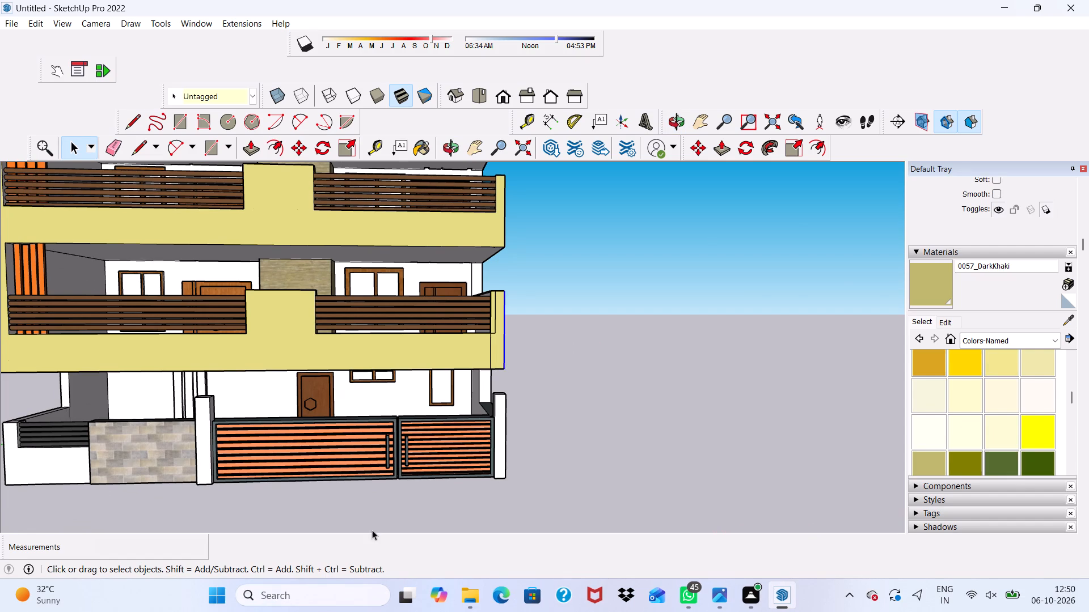
scroll(521, 339, up, 9)
scroll(425, 301, down, 1)
middle_drag(425, 303, 488, 358)
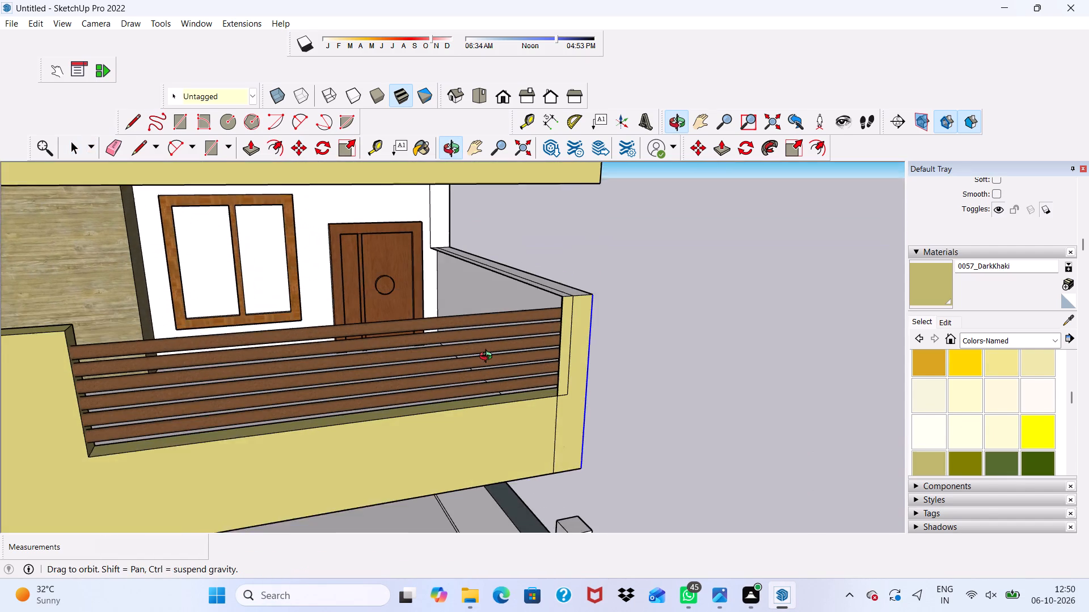
middle_drag(488, 358, 494, 360)
click(924, 462)
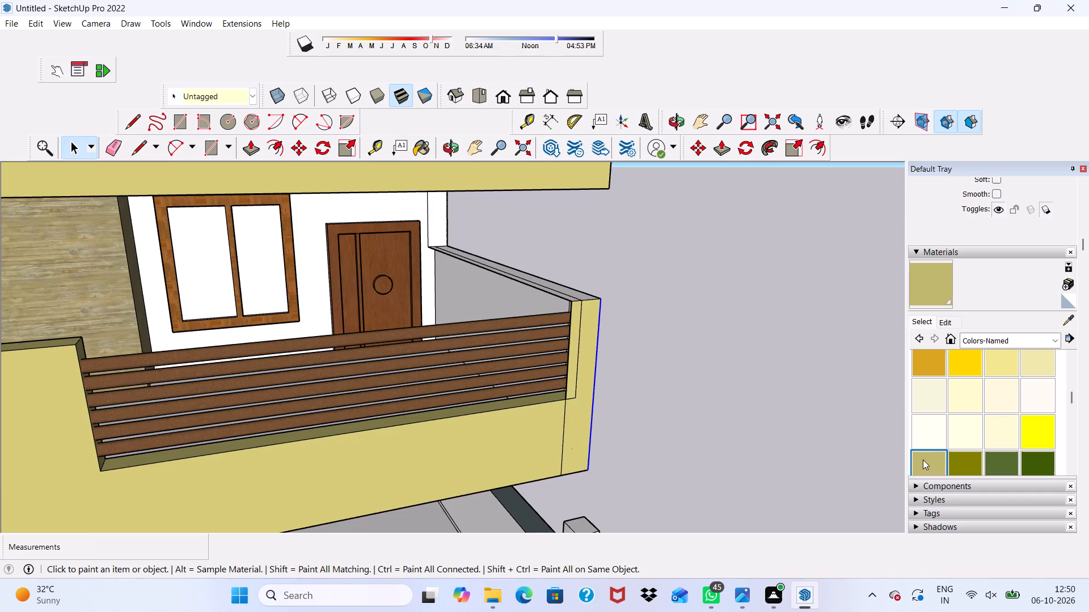
scroll(631, 389, up, 4)
middle_drag(483, 304, 479, 286)
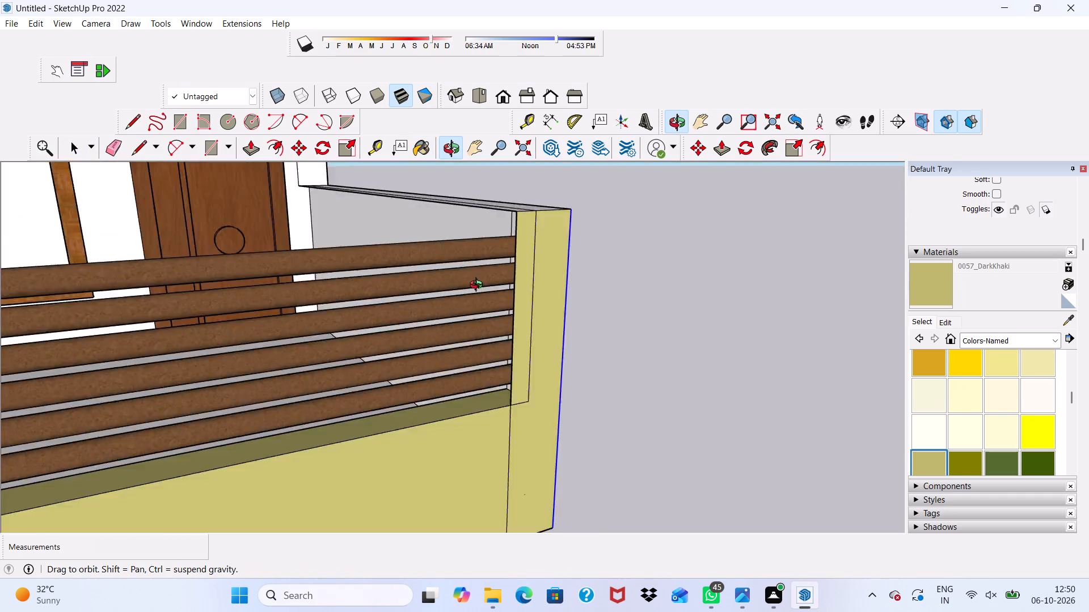
middle_drag(479, 286, 482, 314)
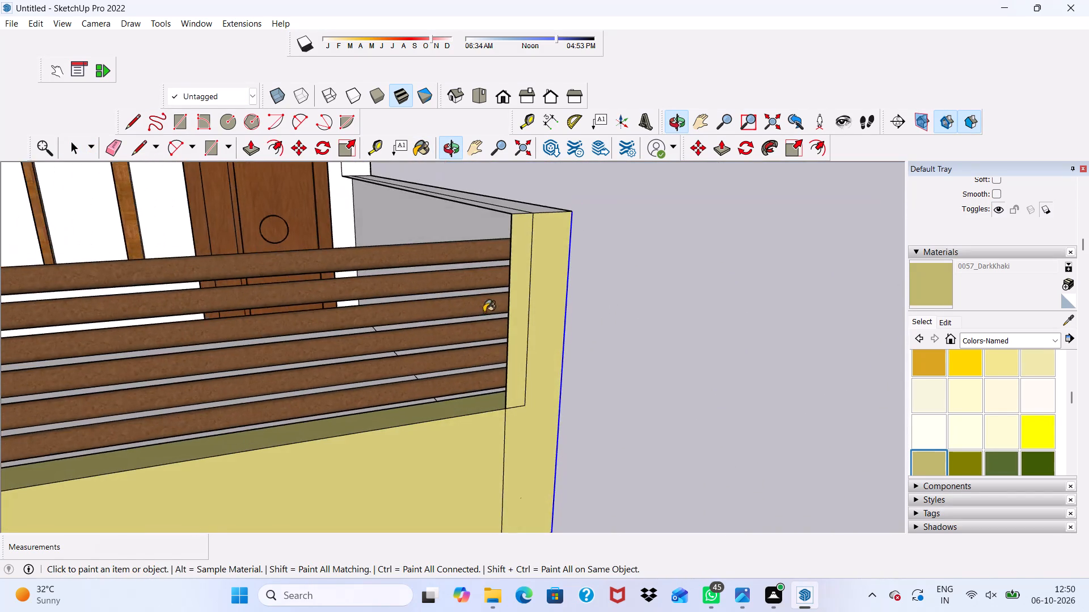
scroll(374, 323, up, 4)
scroll(337, 271, down, 12)
scroll(323, 302, up, 1)
middle_drag(321, 305, 281, 170)
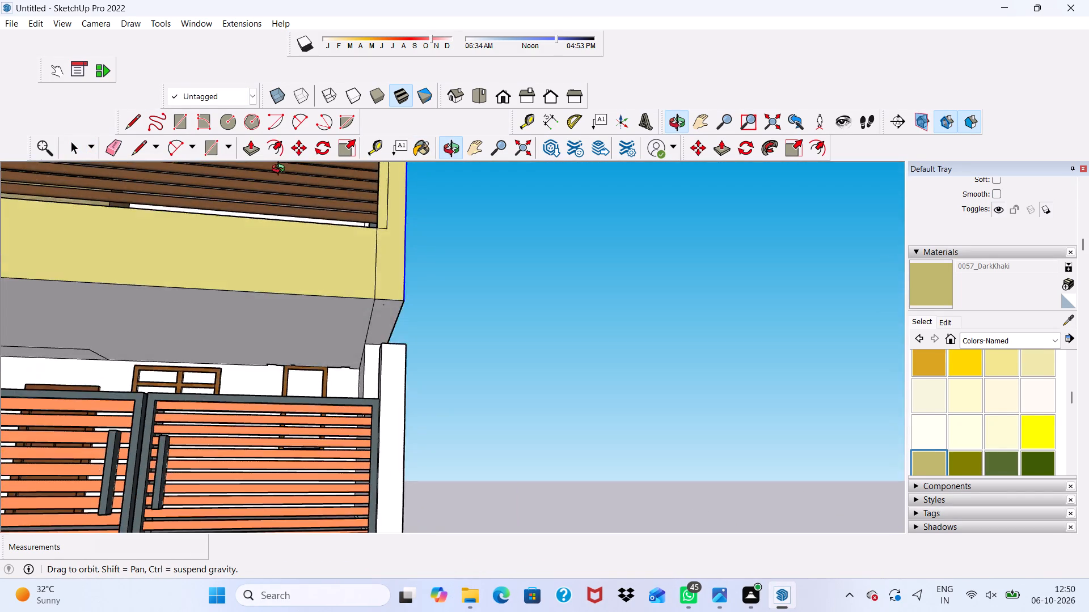
middle_drag(281, 170, 200, 229)
scroll(244, 229, up, 1)
scroll(241, 221, down, 4)
scroll(309, 268, up, 1)
scroll(242, 243, down, 3)
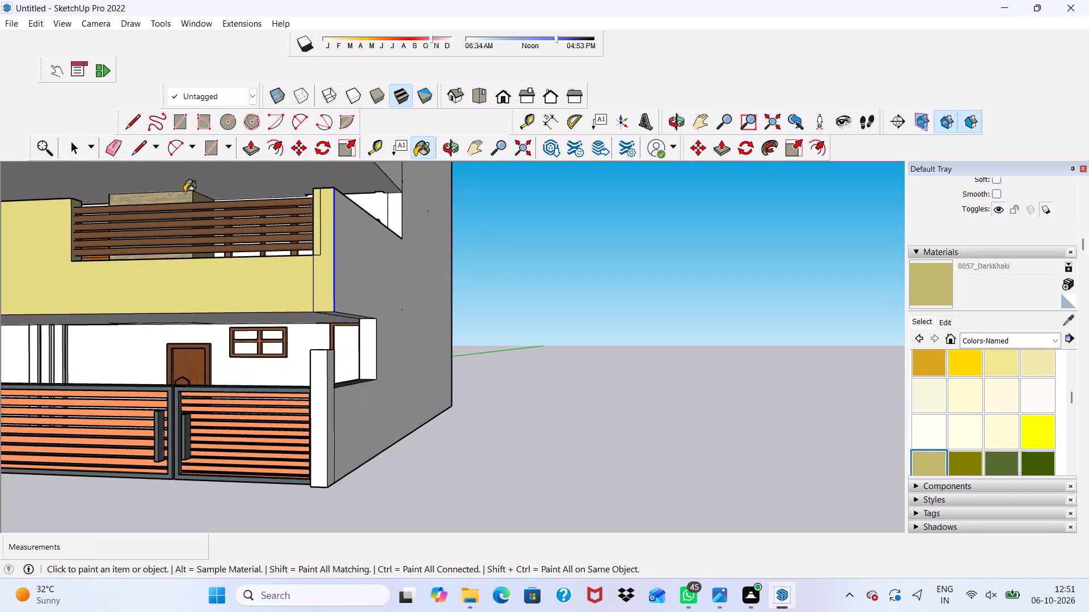
scroll(184, 192, down, 2)
scroll(199, 262, up, 1)
scroll(129, 199, down, 12)
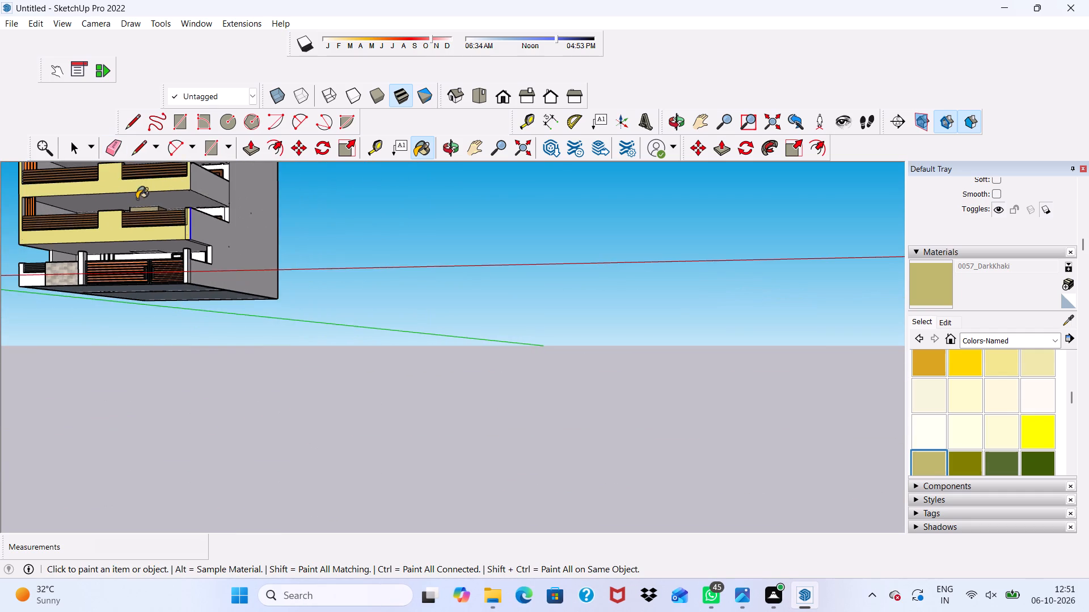
scroll(133, 202, up, 11)
scroll(130, 197, down, 3)
key(space)
scroll(109, 208, down, 9)
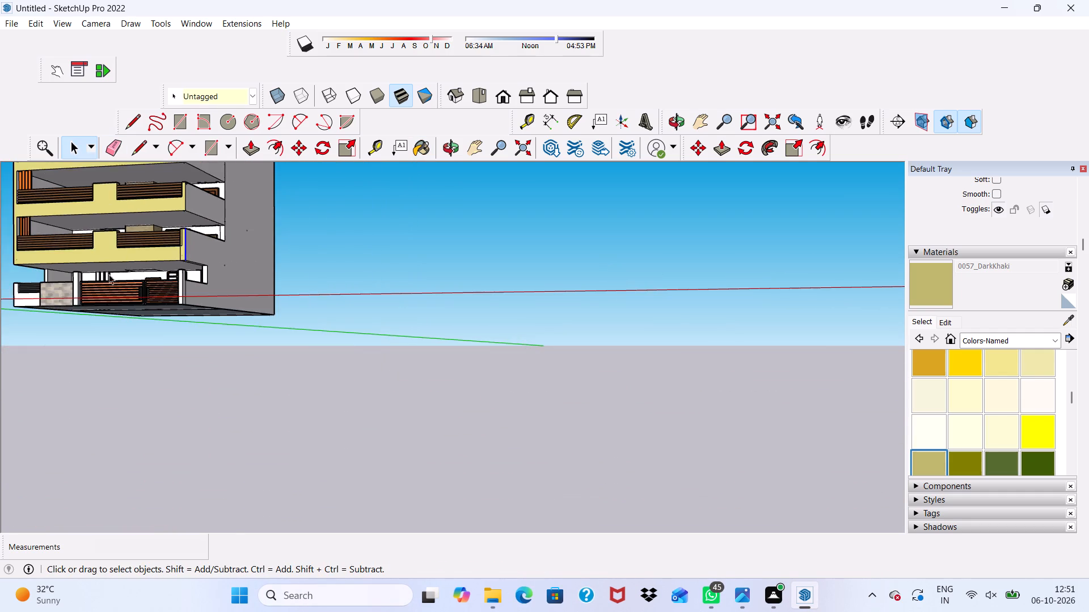
scroll(149, 212, up, 9)
scroll(93, 253, down, 8)
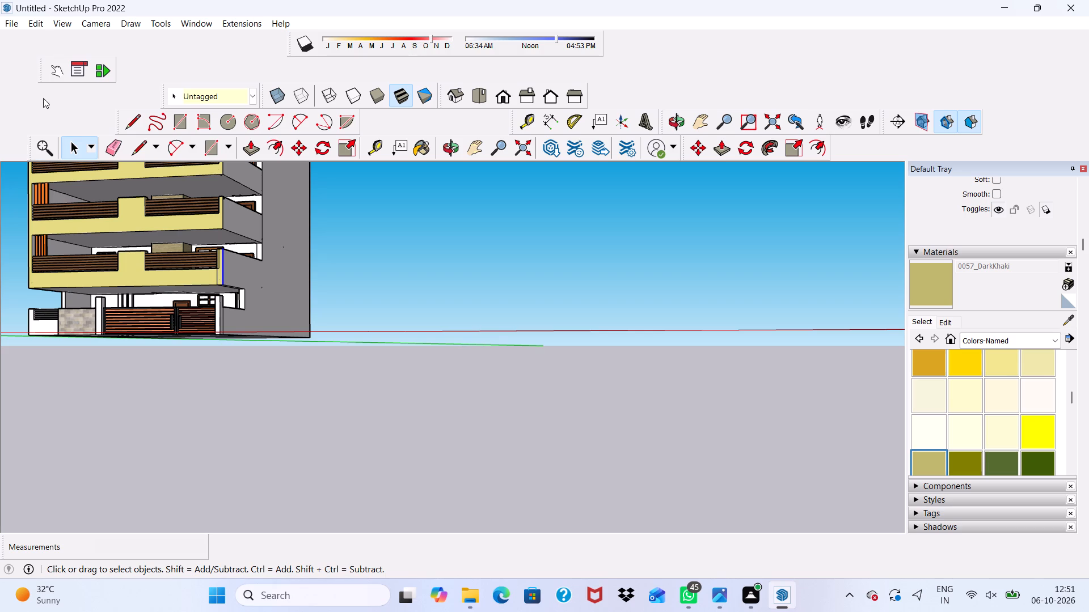
Paint the top-floor balcony's white back wall on both sides of the wood-clad column with 0048_PaleGoldenrod from Colors-Named.
click(497, 101)
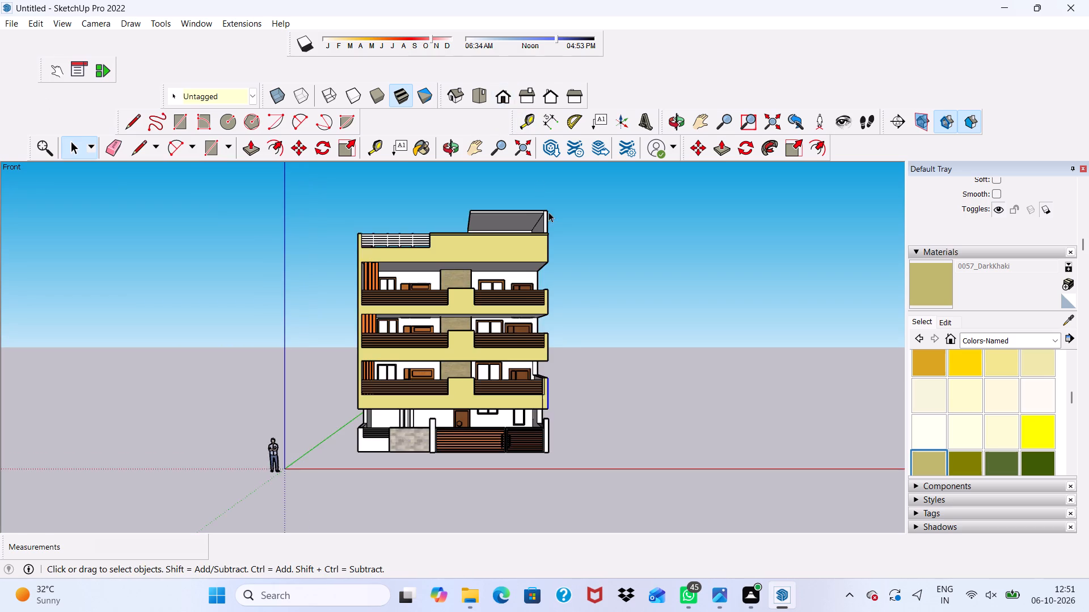
scroll(581, 314, down, 2)
scroll(504, 287, up, 3)
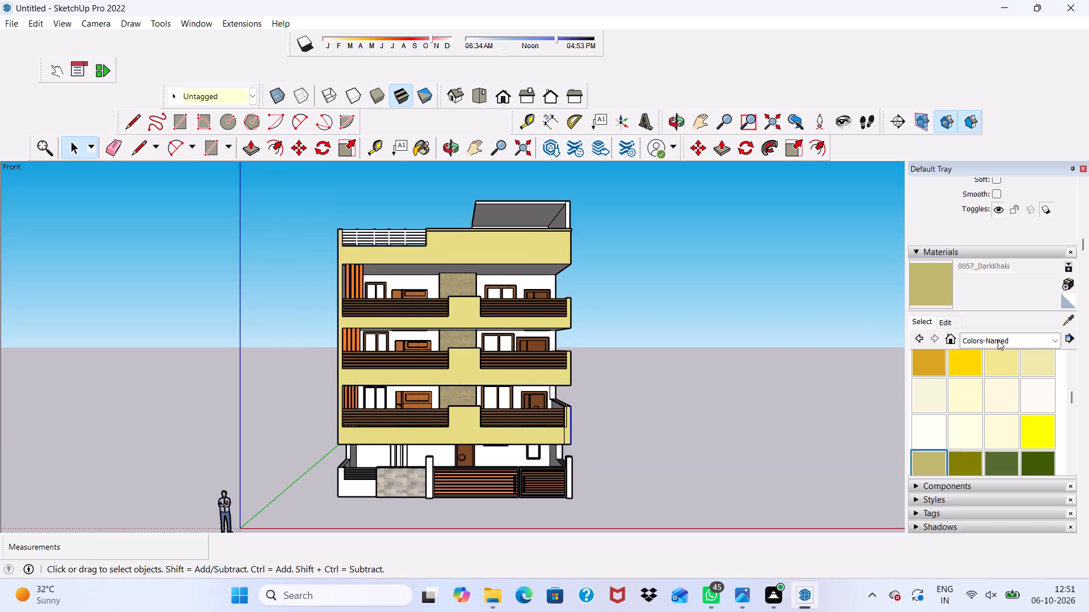
click(1032, 359)
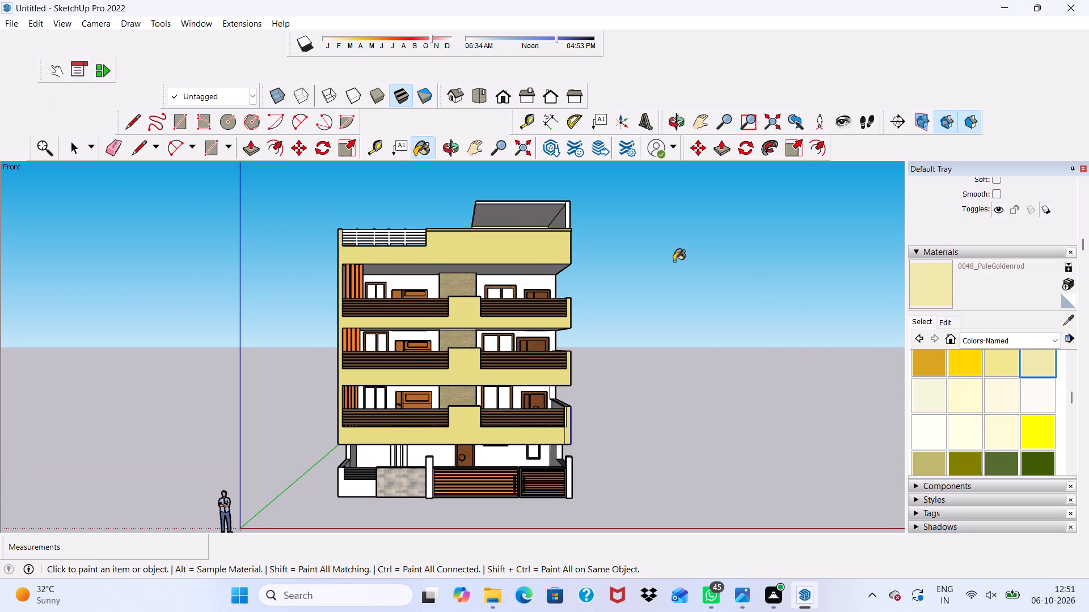
scroll(669, 257, up, 9)
click(474, 302)
scroll(470, 303, up, 4)
scroll(369, 301, up, 4)
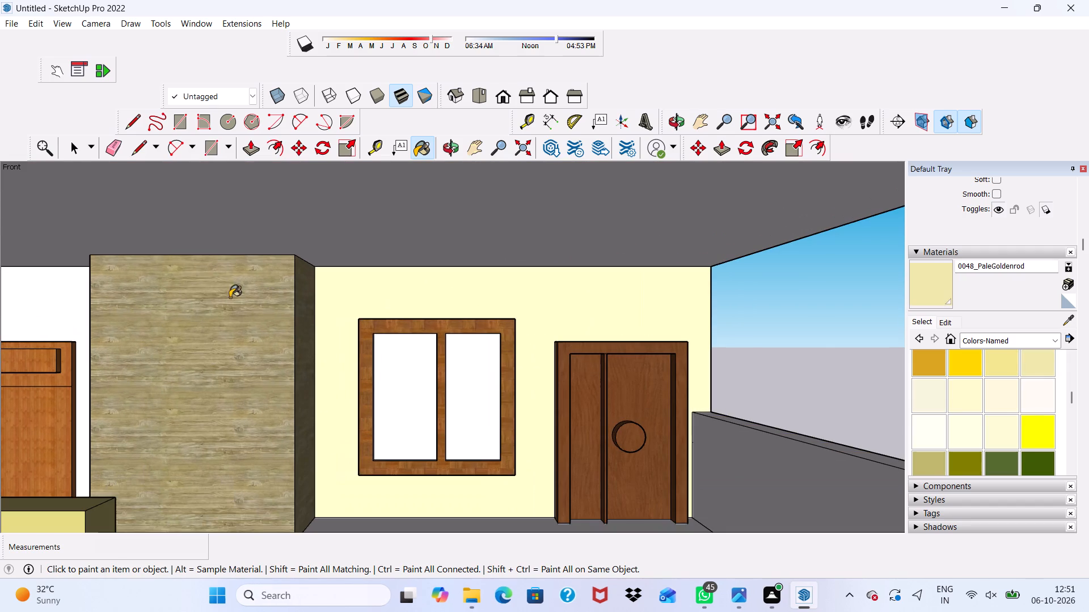
click(56, 279)
Paint the second-floor balcony's white back wall on both sides of the wood-clad column with 0048_PaleGoldenrod.
scroll(54, 273, down, 2)
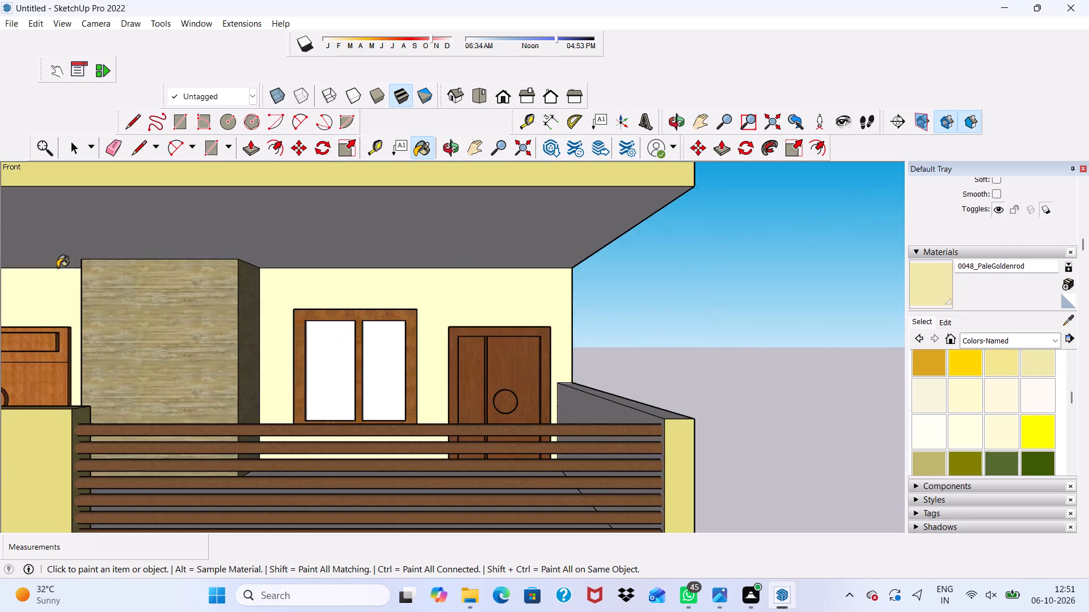
scroll(57, 267, down, 11)
middle_drag(293, 364, 367, 411)
scroll(212, 450, up, 7)
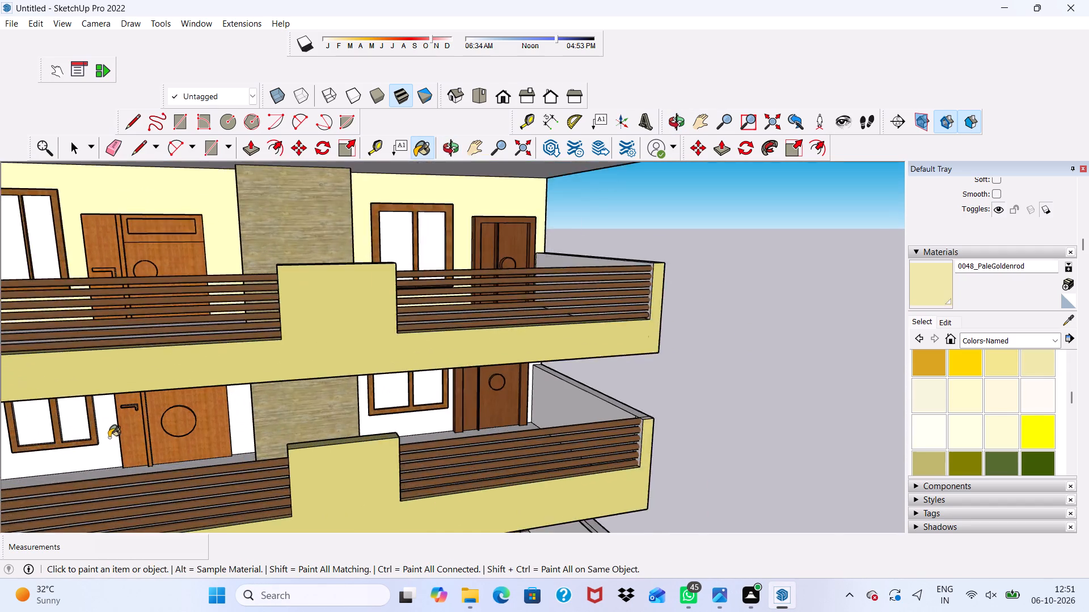
scroll(109, 437, up, 2)
scroll(69, 387, down, 1)
drag(83, 395, 88, 401)
scroll(312, 431, down, 3)
scroll(170, 416, up, 4)
click(351, 440)
scroll(328, 426, down, 3)
middle_drag(308, 428, 218, 414)
scroll(132, 376, down, 8)
middle_drag(121, 359, 69, 325)
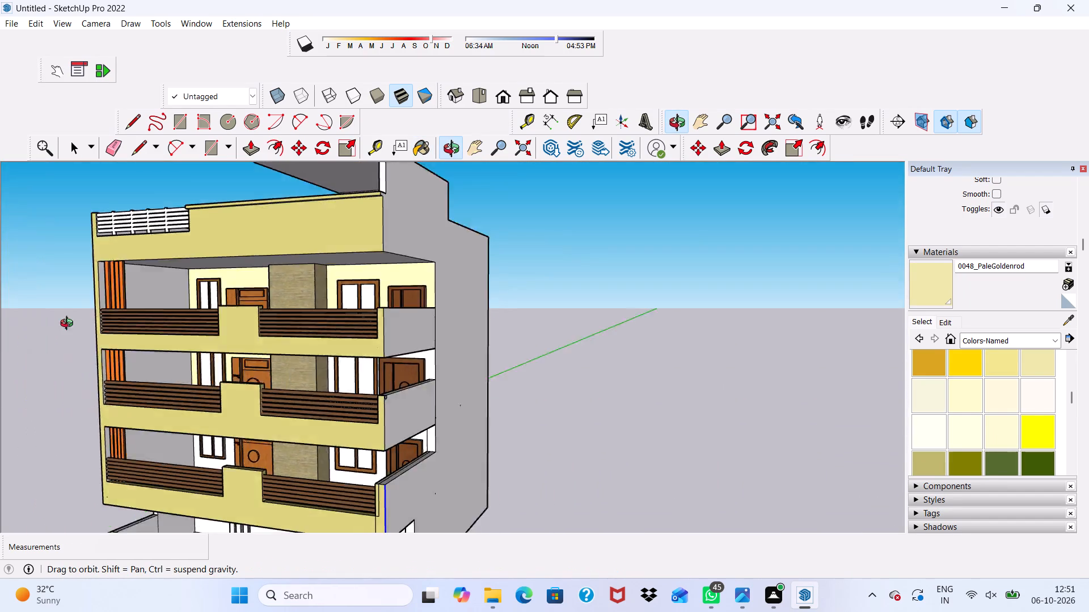
middle_drag(69, 325, 23, 308)
scroll(284, 380, up, 9)
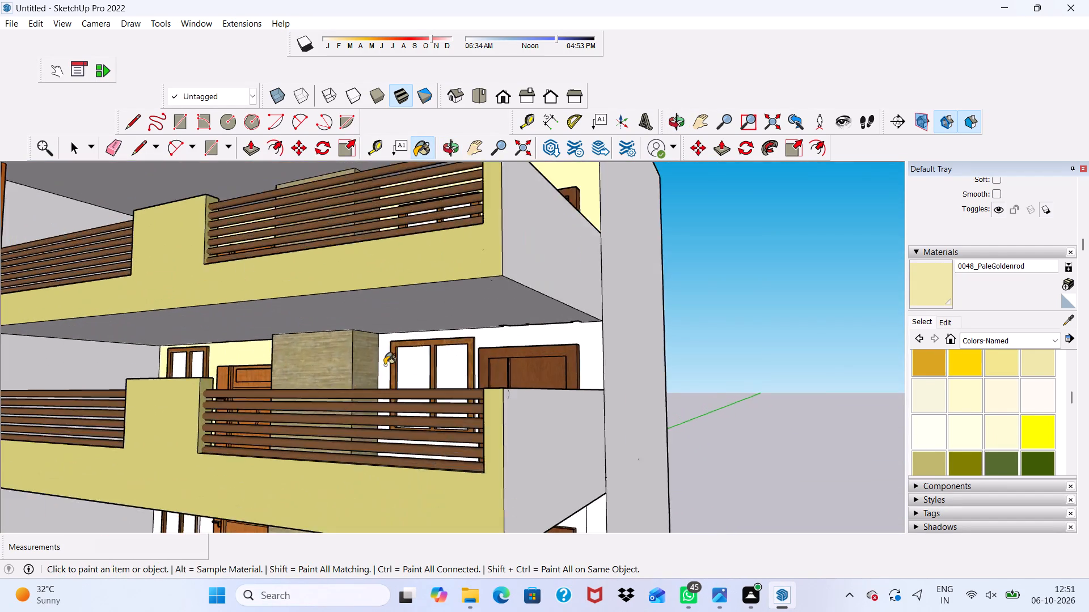
scroll(385, 365, up, 4)
click(384, 363)
Paint the first-floor balcony's white back wall on both sides of the wood-clad column with 0048_PaleGoldenrod.
scroll(365, 364, down, 7)
middle_drag(214, 328, 309, 355)
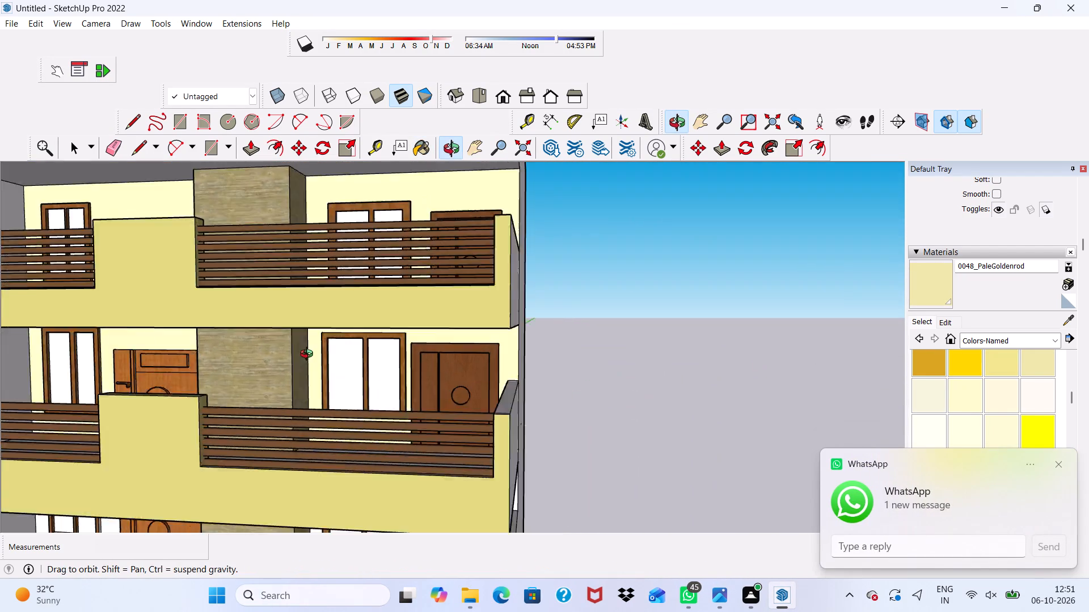
middle_drag(309, 355, 361, 350)
scroll(154, 263, down, 2)
scroll(154, 263, up, 1)
scroll(154, 263, down, 1)
scroll(170, 262, up, 1)
scroll(119, 185, down, 1)
scroll(126, 225, up, 3)
scroll(148, 262, down, 11)
scroll(285, 422, up, 2)
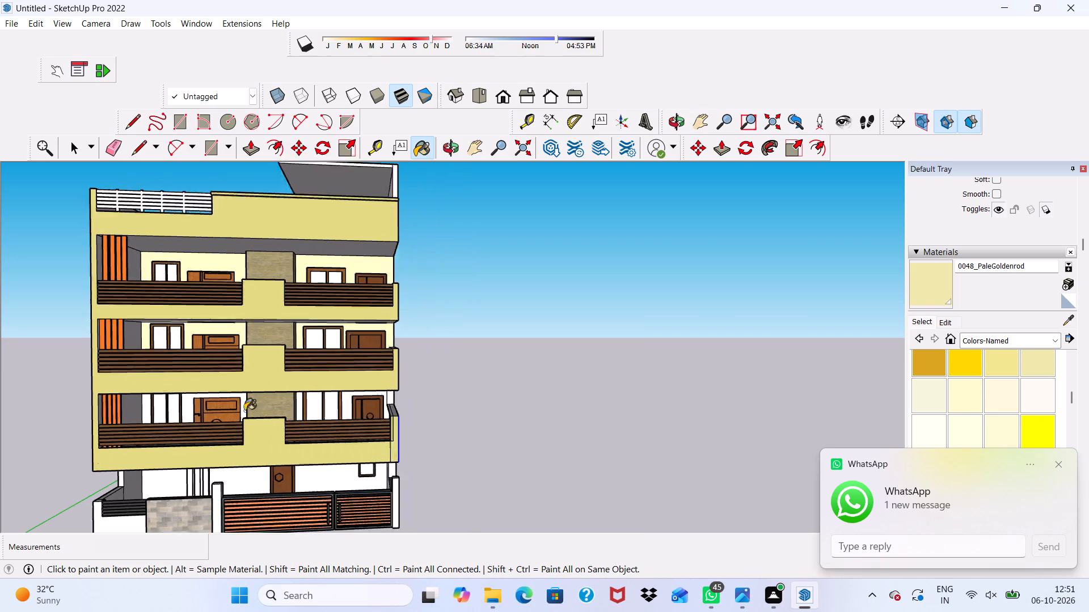
scroll(244, 411, up, 12)
click(140, 391)
scroll(102, 388, down, 4)
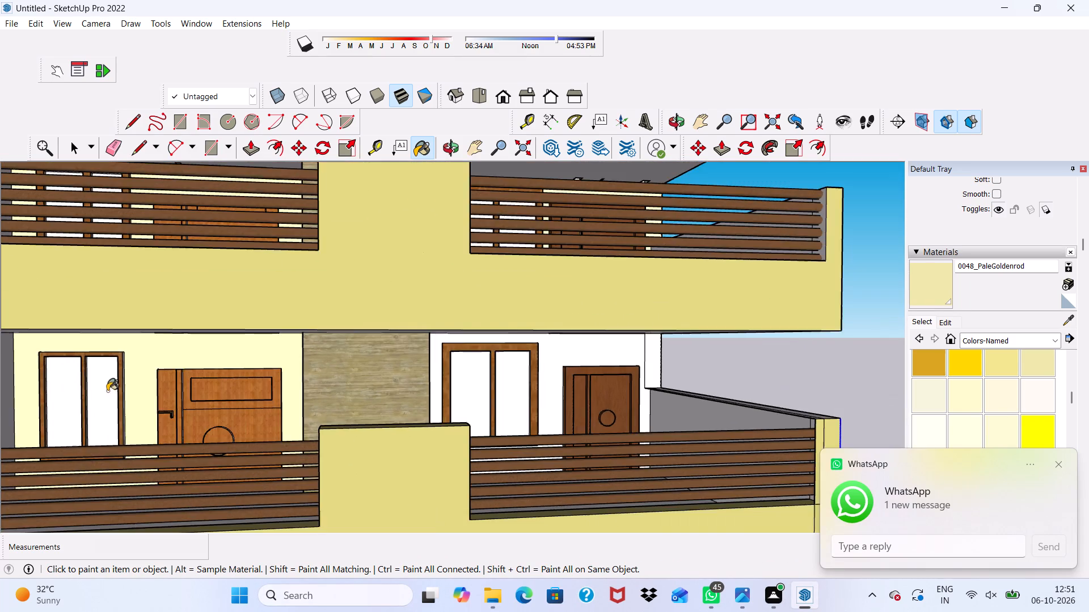
click(404, 391)
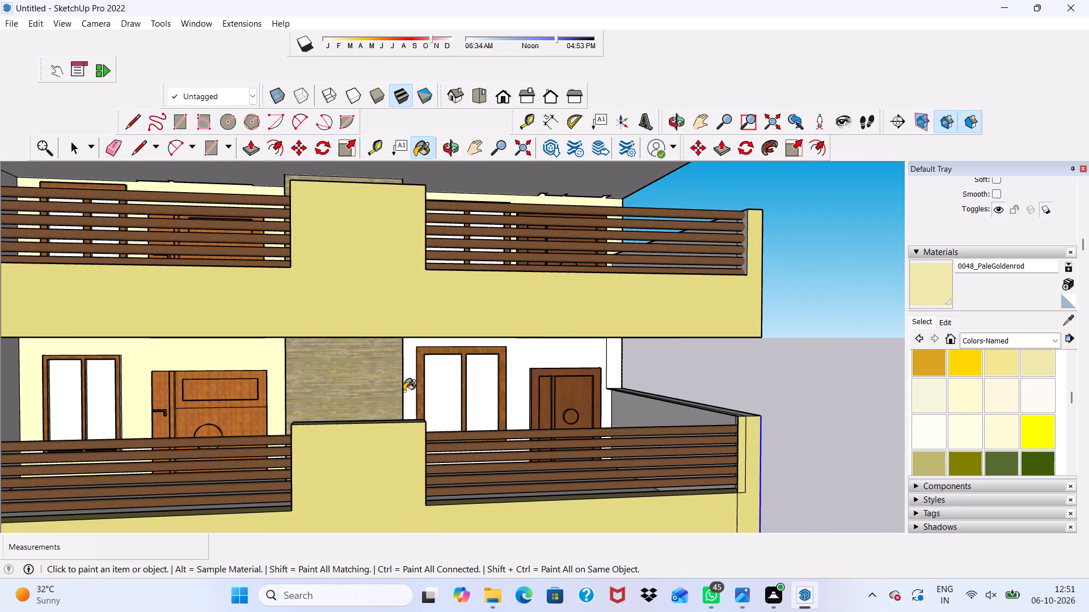
Examine the ground-floor walls and the balcony back walls of the front facade.
scroll(404, 391, up, 4)
scroll(340, 385, down, 19)
scroll(187, 470, up, 2)
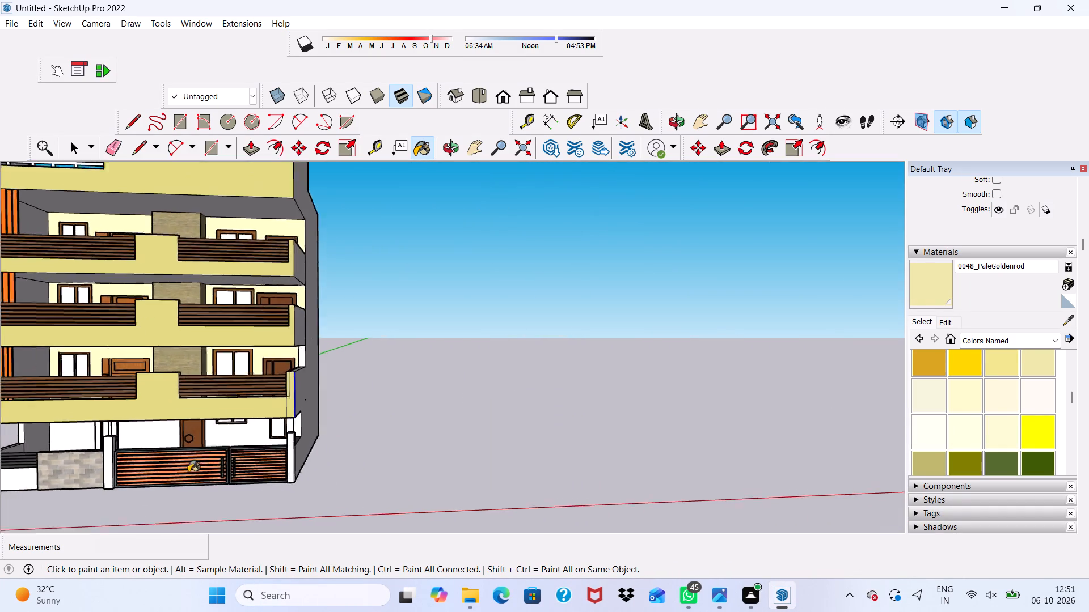
scroll(188, 473, up, 10)
scroll(152, 416, down, 1)
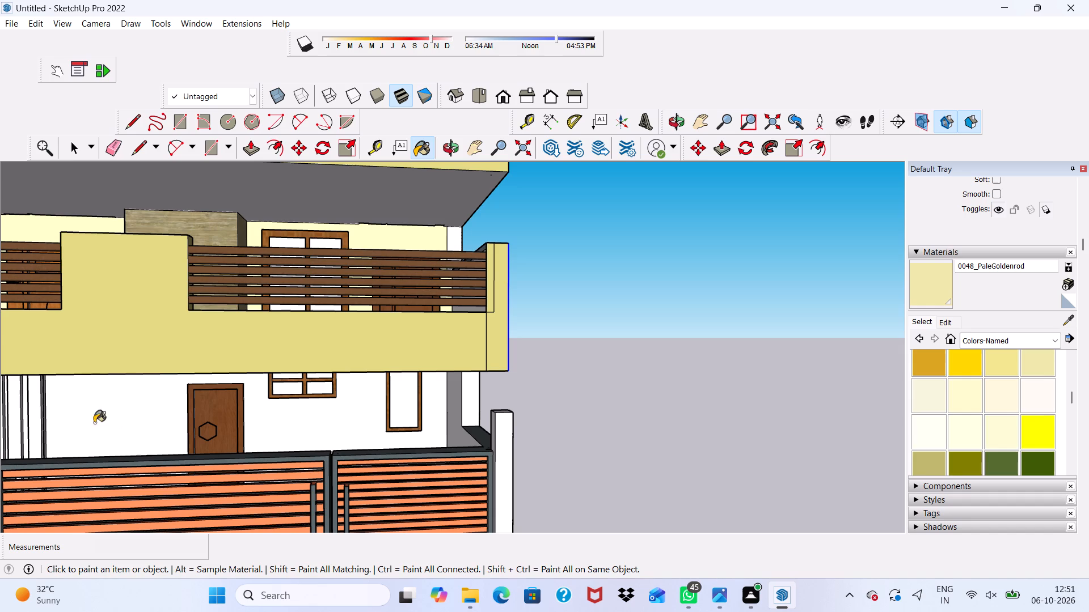
scroll(146, 327, down, 6)
scroll(304, 326, up, 1)
scroll(306, 334, down, 7)
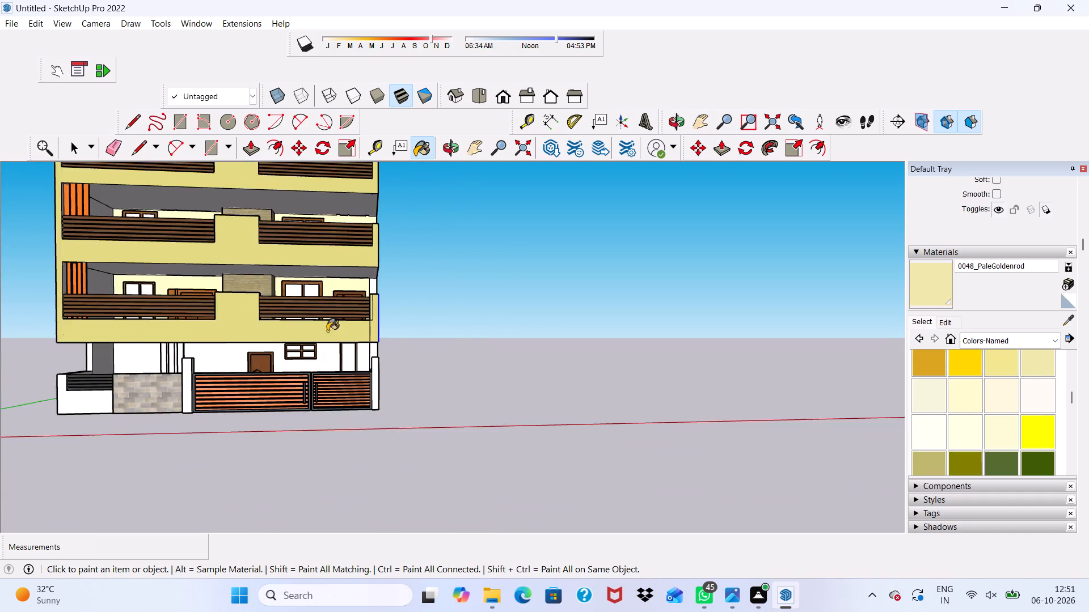
scroll(327, 331, down, 3)
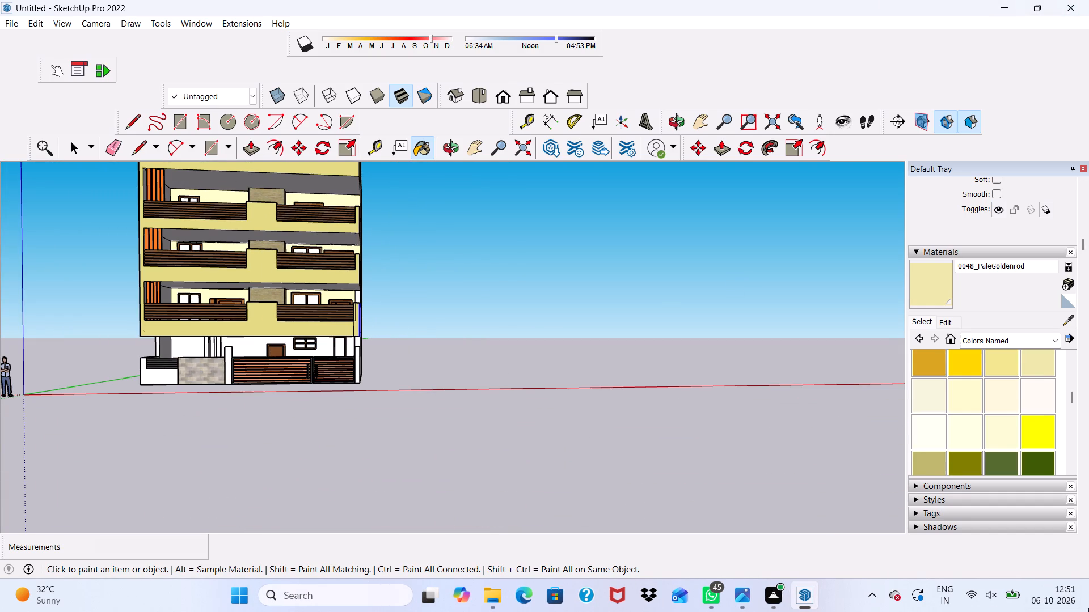
scroll(957, 409, down, 1)
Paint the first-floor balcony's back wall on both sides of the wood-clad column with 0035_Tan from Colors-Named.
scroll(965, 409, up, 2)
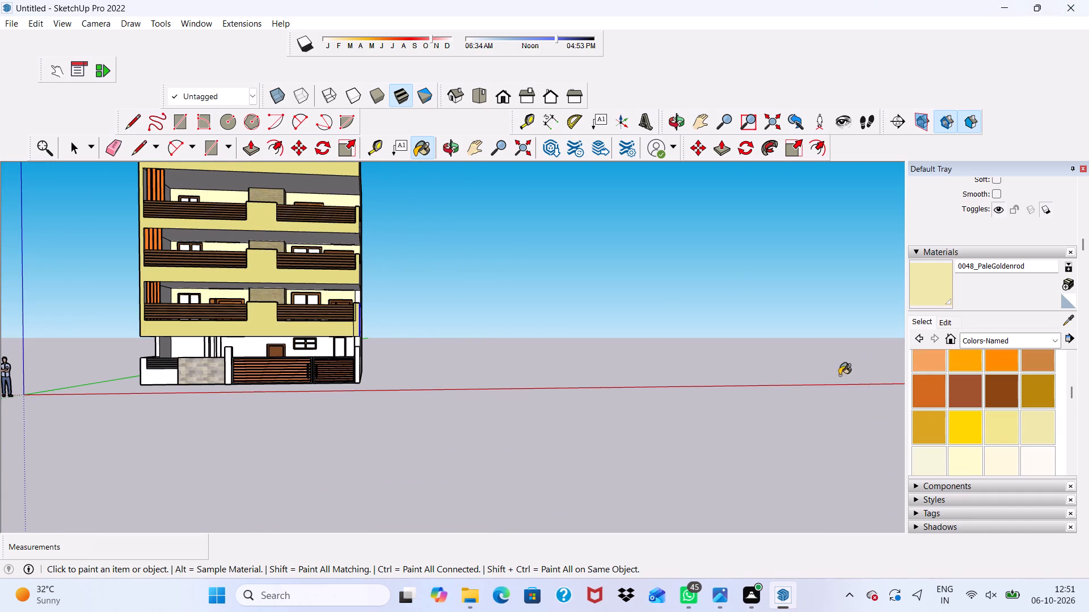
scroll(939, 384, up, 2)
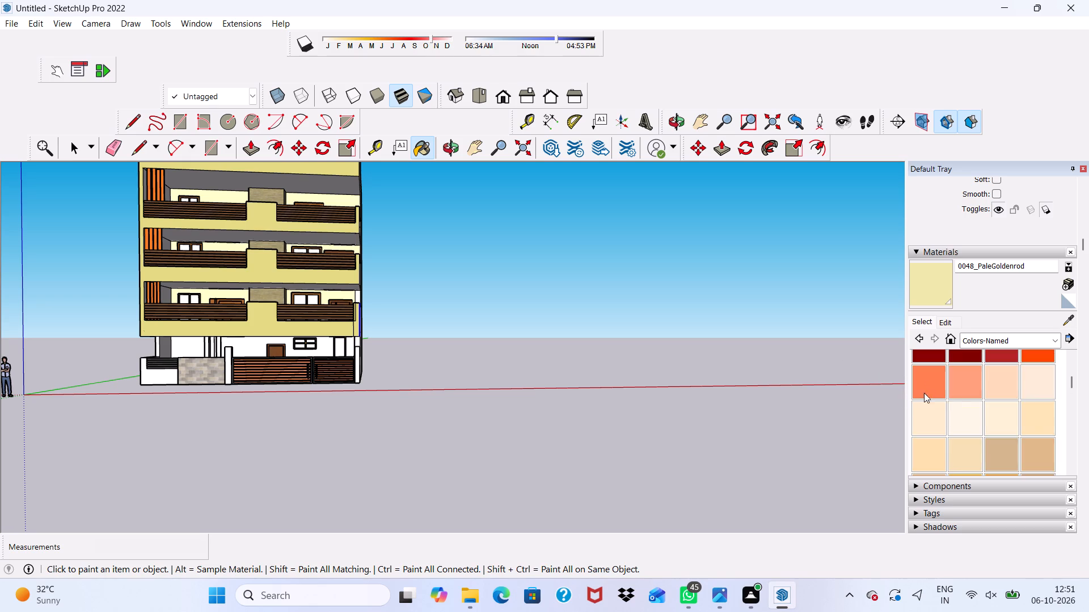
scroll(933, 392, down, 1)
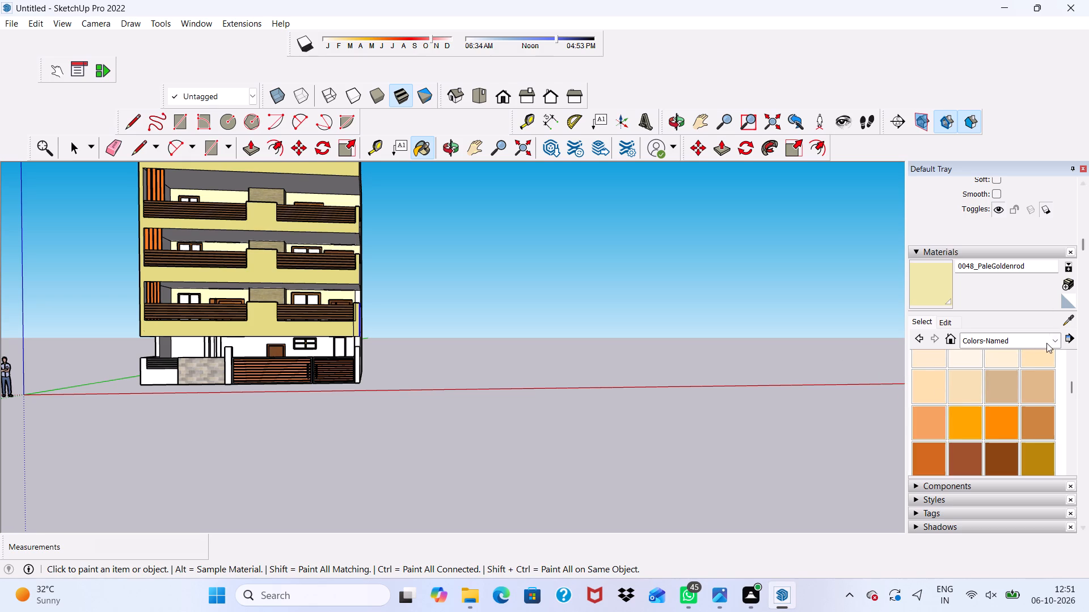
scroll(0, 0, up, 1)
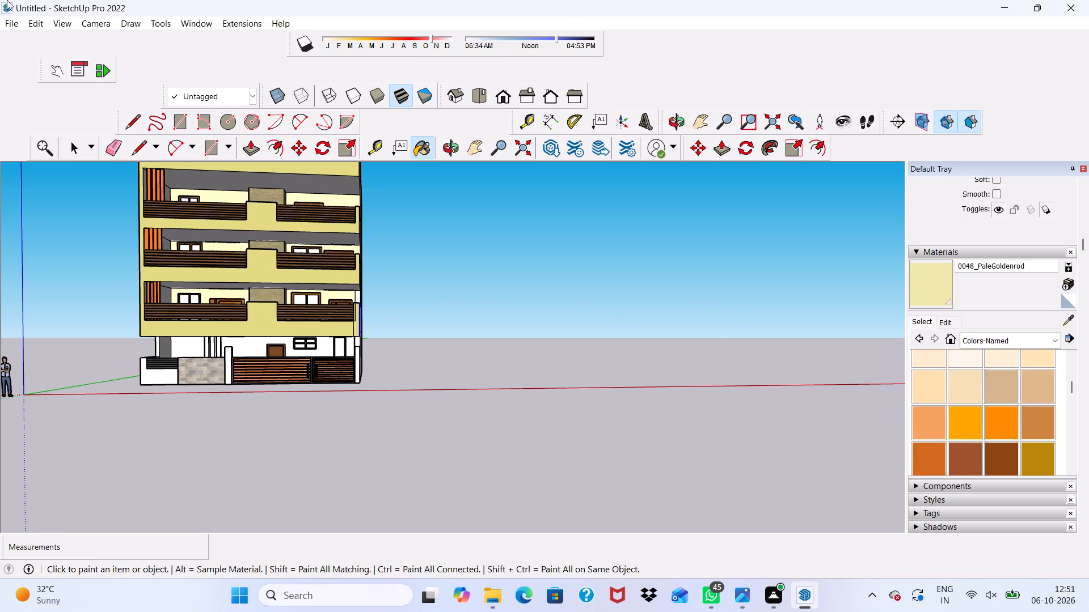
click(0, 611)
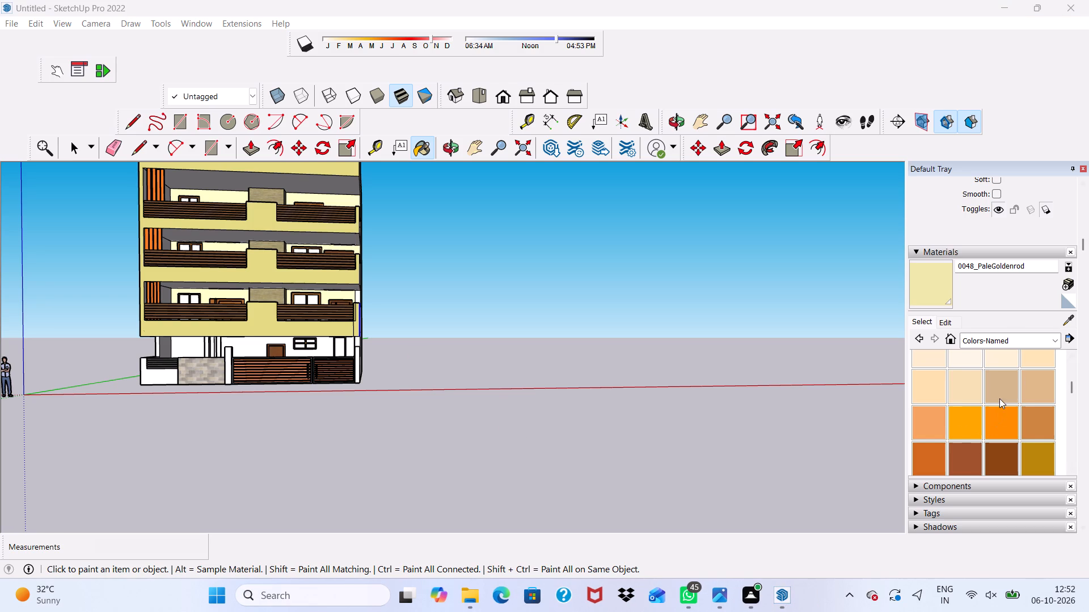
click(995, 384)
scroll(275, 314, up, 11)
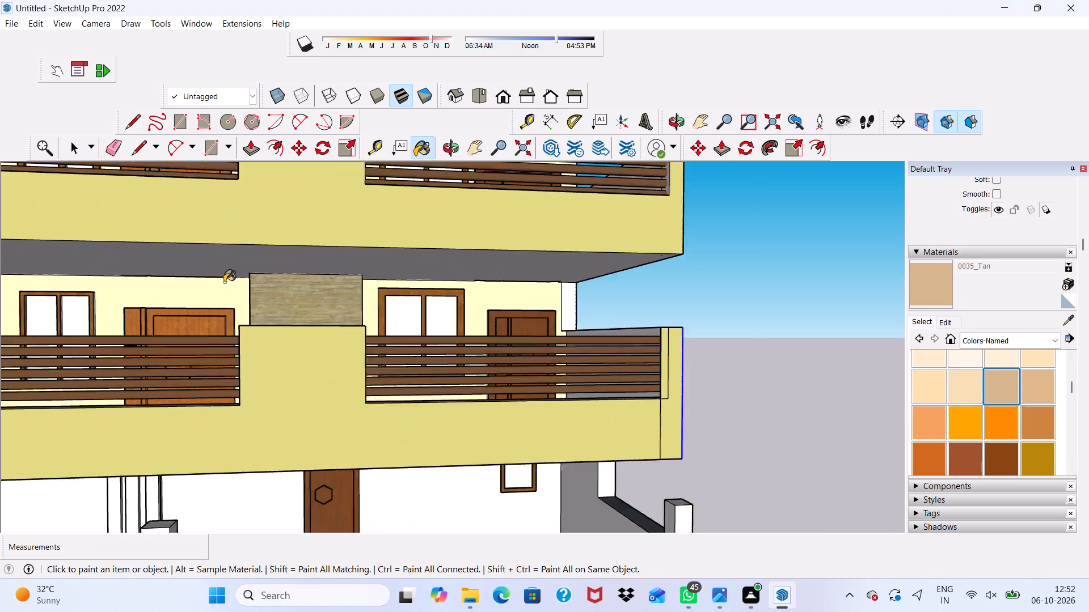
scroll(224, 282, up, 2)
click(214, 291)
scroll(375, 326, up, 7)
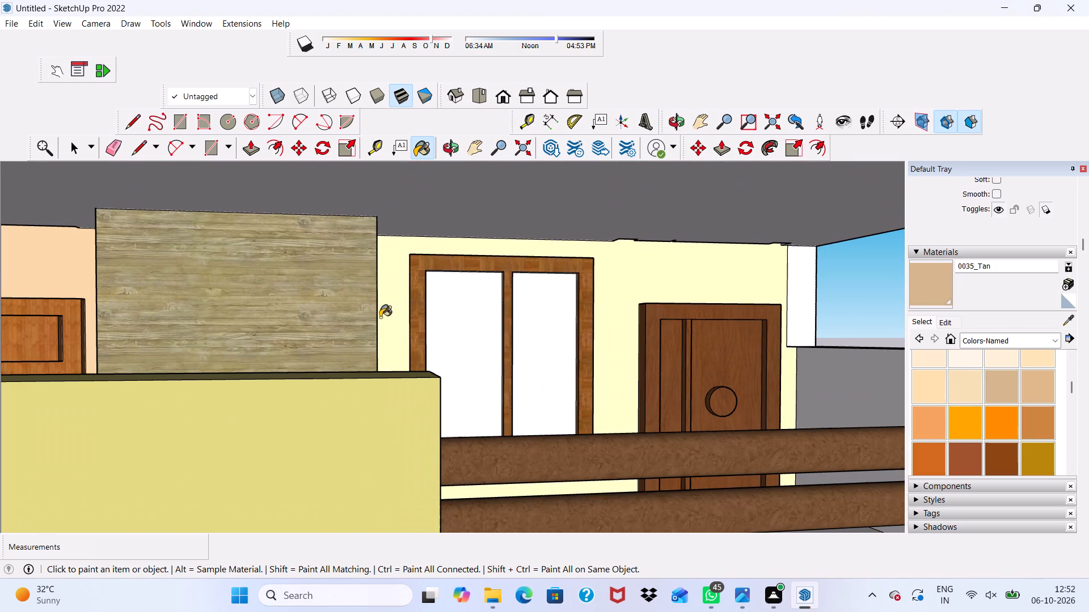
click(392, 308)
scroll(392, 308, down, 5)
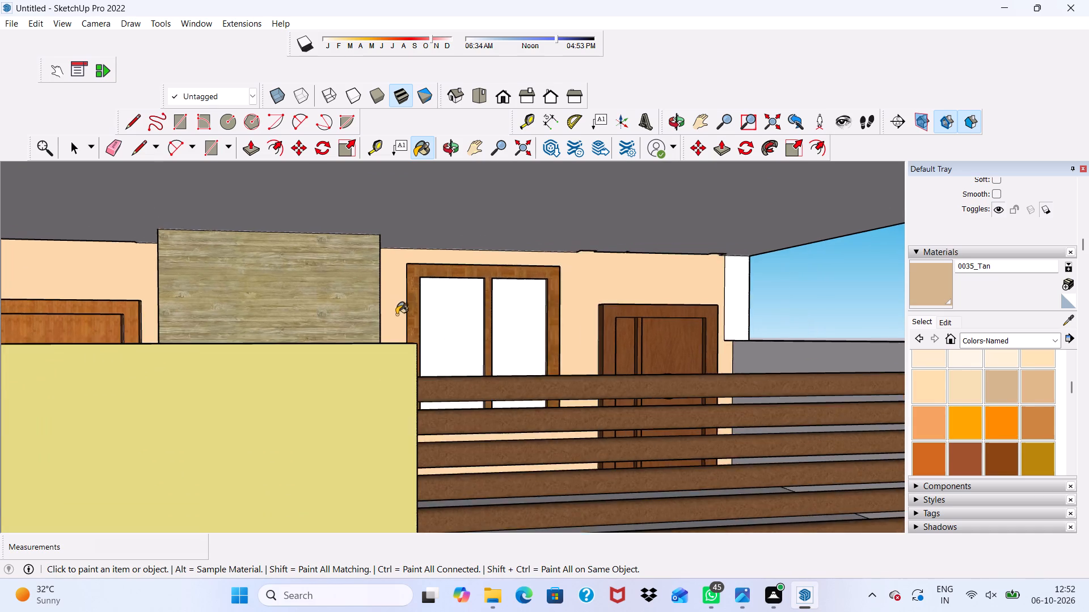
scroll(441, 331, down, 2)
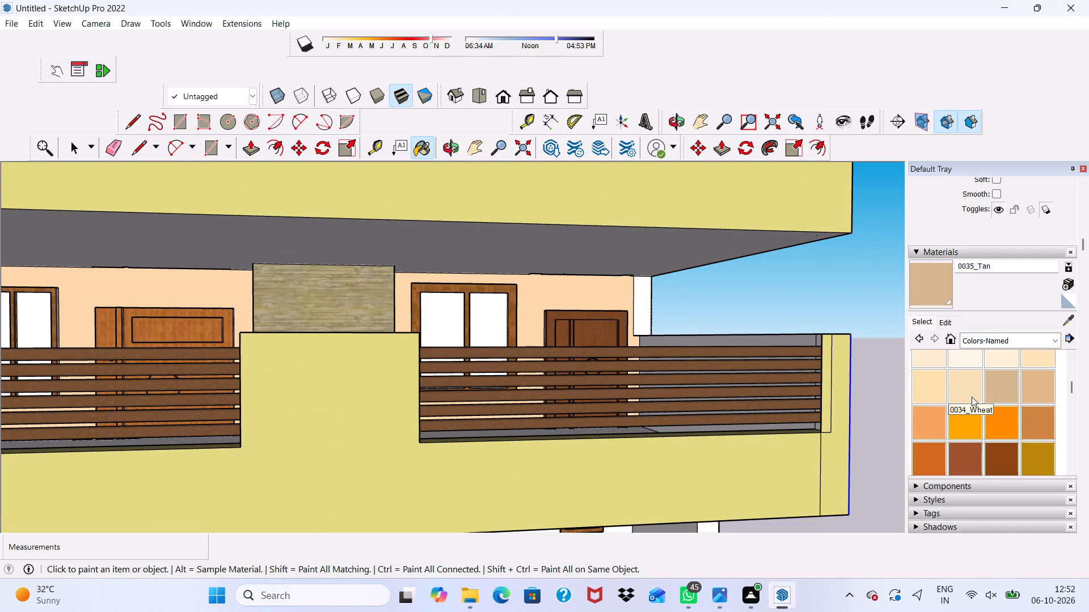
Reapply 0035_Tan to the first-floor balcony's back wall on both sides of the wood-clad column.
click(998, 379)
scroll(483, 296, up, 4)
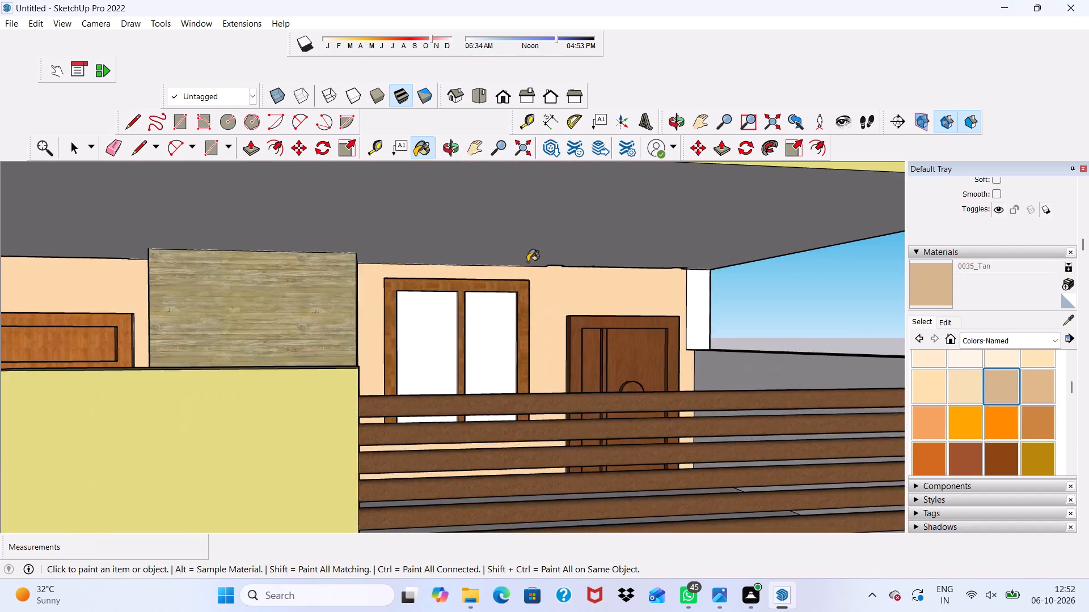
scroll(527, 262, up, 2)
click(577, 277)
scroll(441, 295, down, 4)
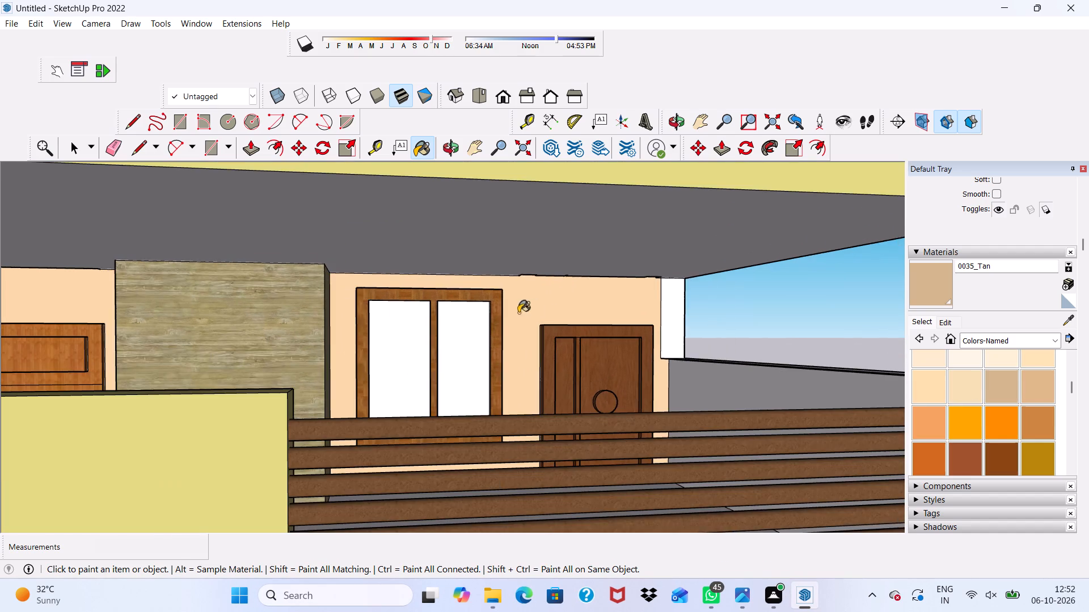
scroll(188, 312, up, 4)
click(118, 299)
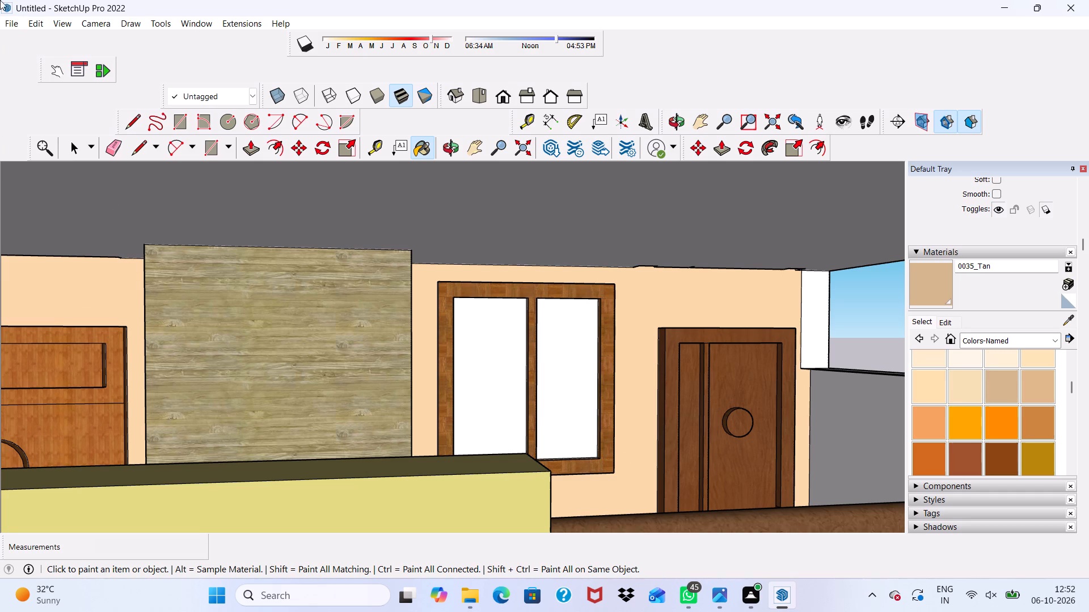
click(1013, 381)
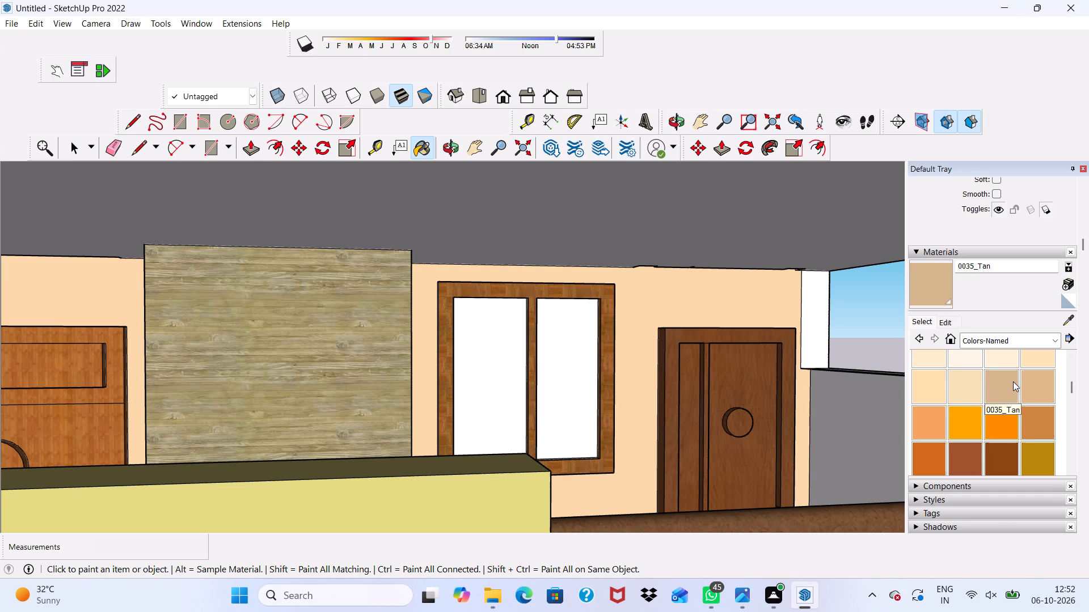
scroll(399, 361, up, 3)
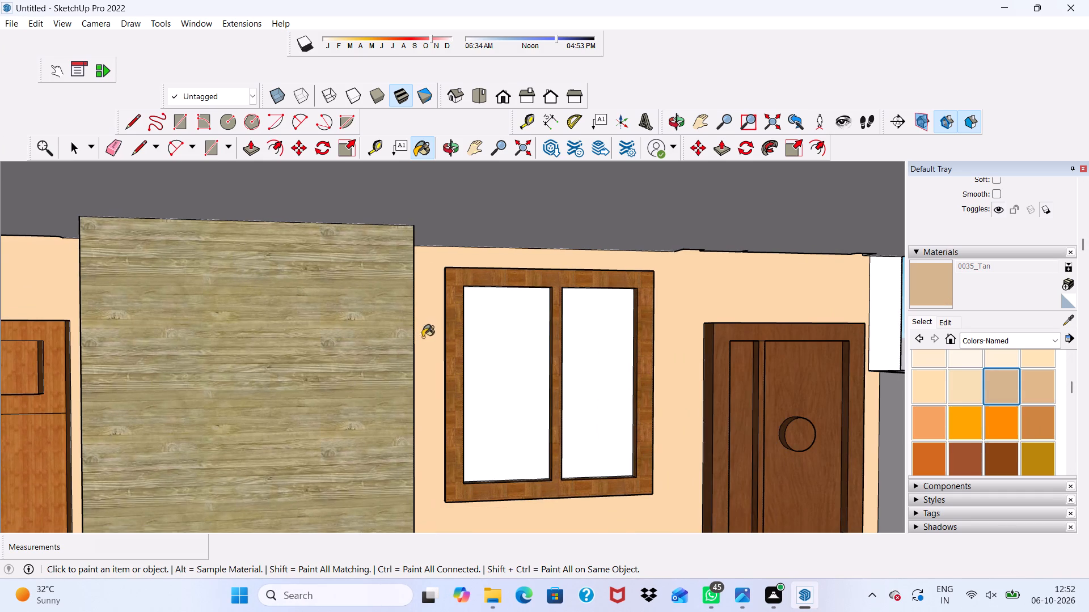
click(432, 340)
Paint the first-floor balcony's back wall on both sides of the wood-clad column with 0036_BurlyWood from Colors-Named.
scroll(394, 362, down, 7)
scroll(360, 405, up, 3)
scroll(362, 406, down, 1)
middle_drag(379, 395, 374, 375)
scroll(301, 390, down, 15)
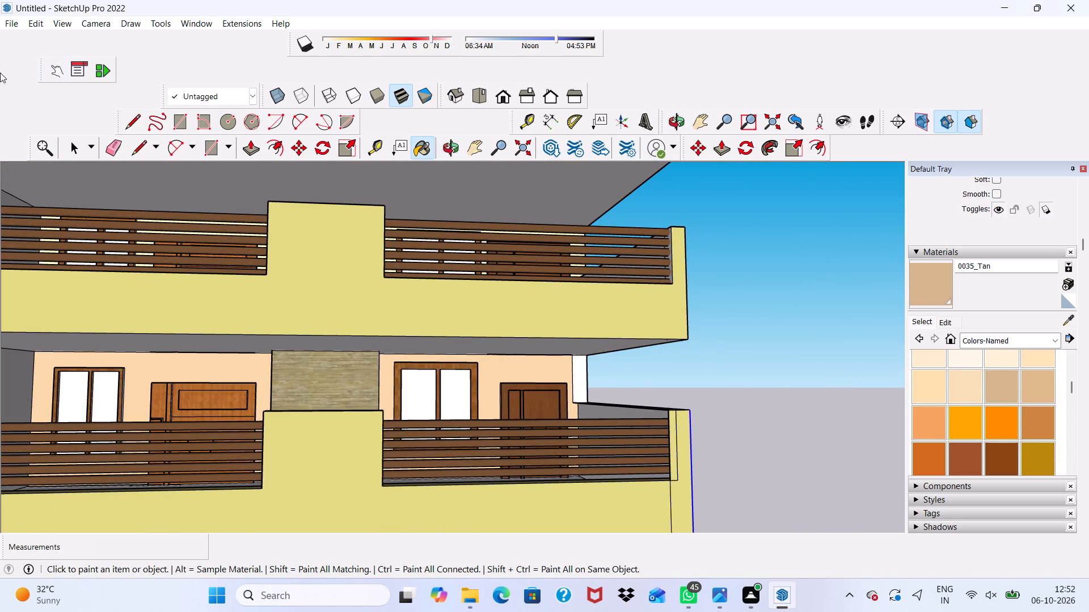
scroll(0, 73, down, 2)
scroll(1020, 406, up, 1)
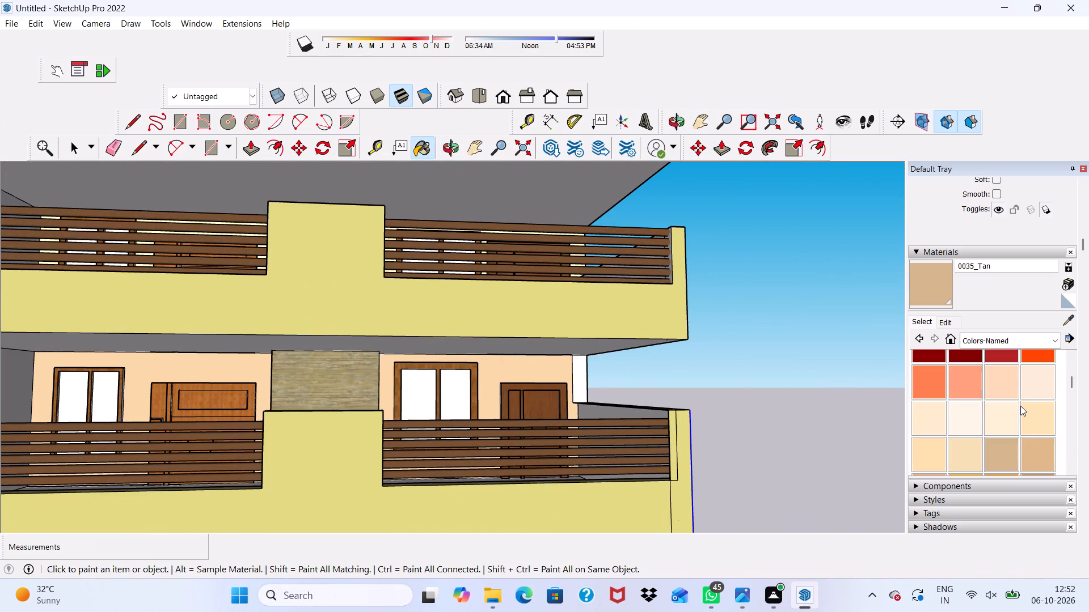
click(1042, 448)
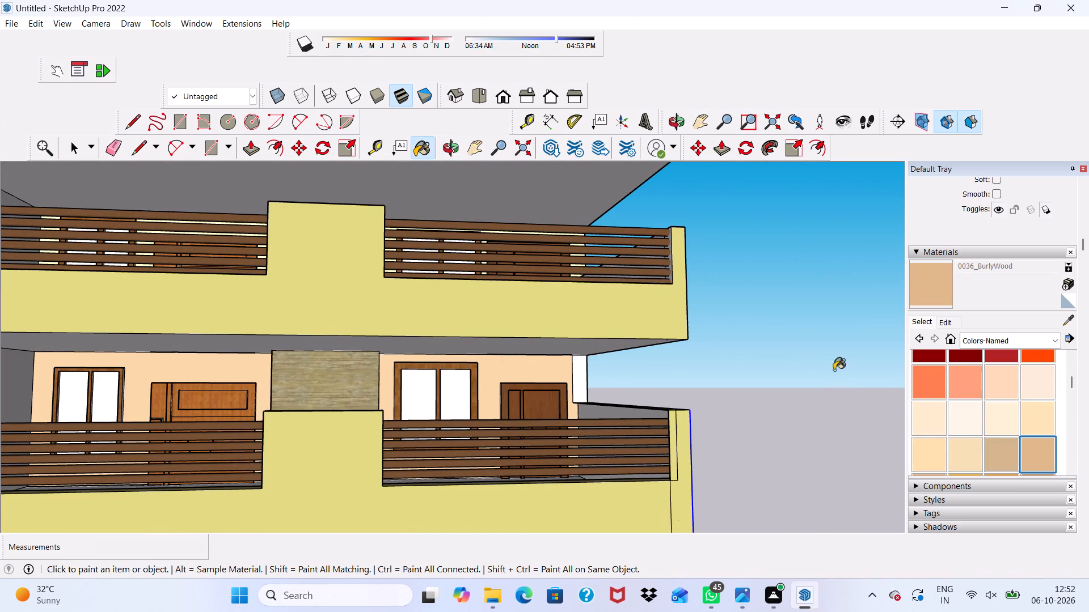
scroll(565, 253, up, 5)
scroll(520, 488, up, 5)
click(463, 387)
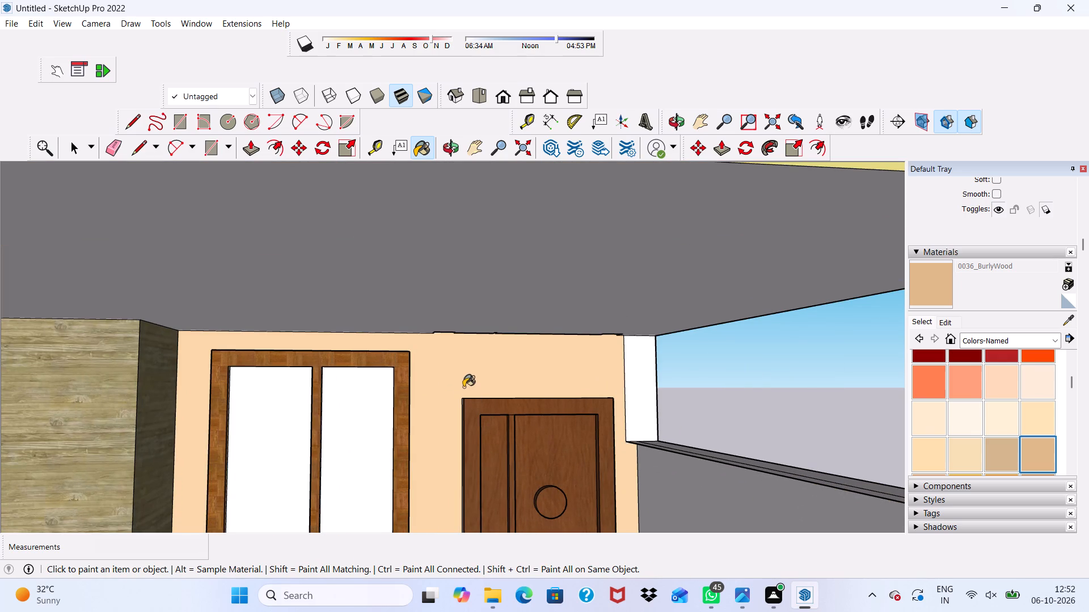
scroll(463, 387, up, 1)
scroll(463, 387, down, 10)
scroll(127, 389, up, 5)
click(122, 375)
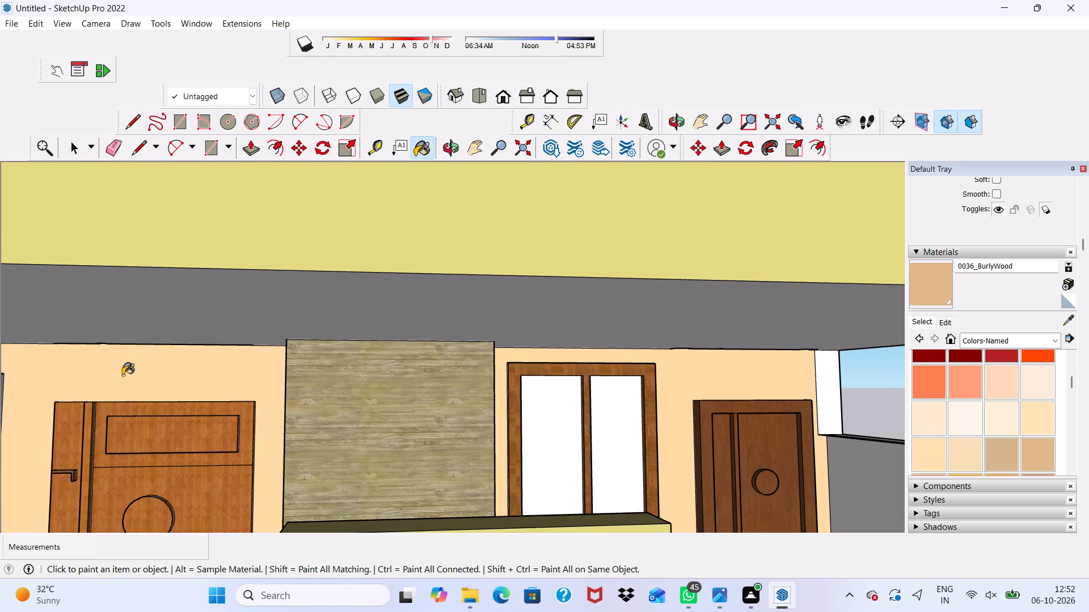
Paint the second-floor balcony's back wall on both sides of the wood-clad column with 0036_BurlyWood.
scroll(123, 390, down, 3)
scroll(190, 407, up, 2)
scroll(354, 358, down, 6)
middle_drag(448, 359, 420, 413)
scroll(440, 252, up, 5)
click(445, 234)
scroll(246, 207, up, 4)
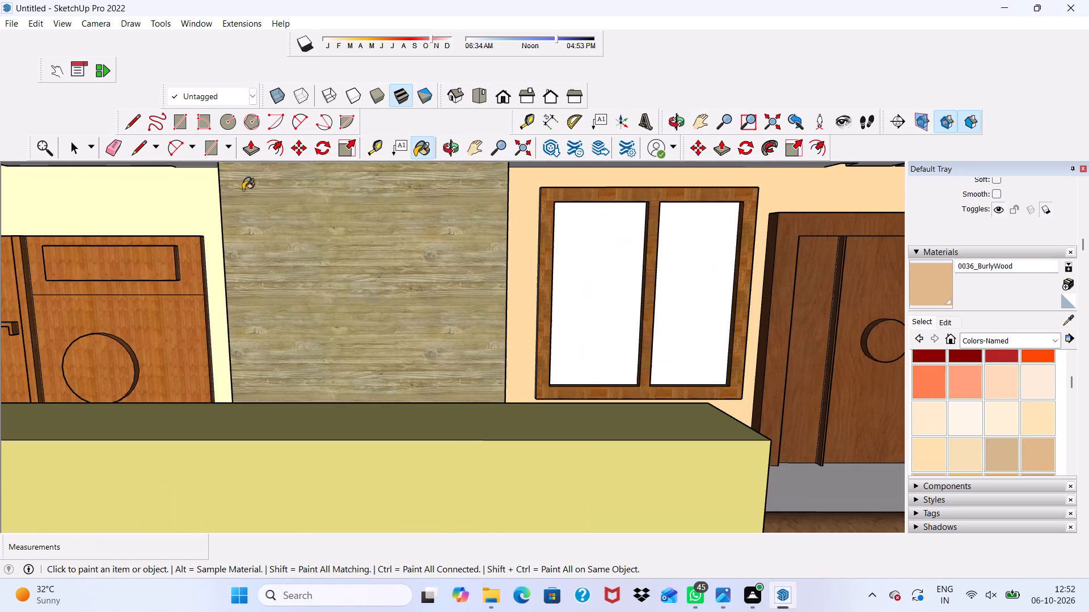
click(211, 200)
Paint the top-floor balcony's back wall on both sides of the wood-clad column with 0036_BurlyWood.
scroll(212, 200, down, 16)
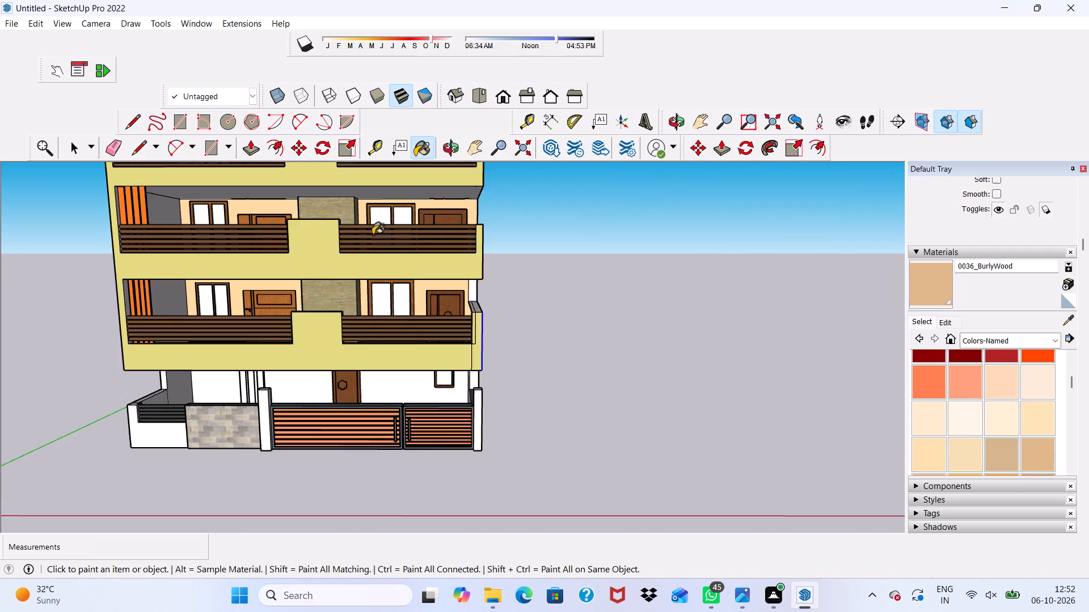
scroll(373, 235, down, 3)
scroll(348, 227, up, 1)
scroll(367, 307, down, 1)
scroll(228, 250, down, 3)
scroll(238, 312, down, 1)
scroll(275, 402, up, 1)
scroll(265, 403, down, 2)
scroll(246, 202, up, 7)
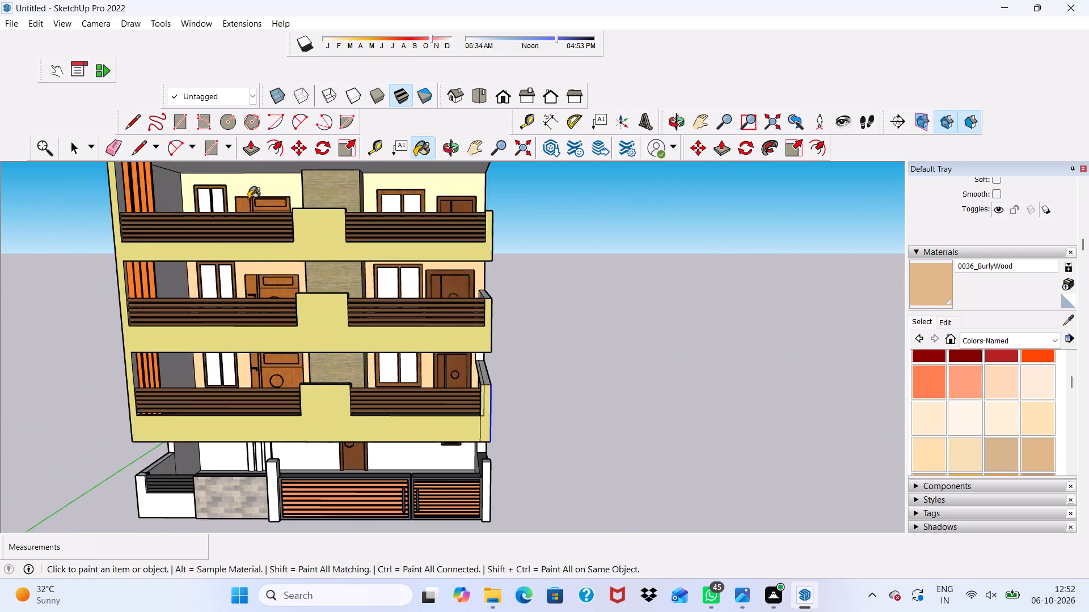
scroll(248, 199, up, 3)
click(240, 173)
scroll(480, 185, up, 2)
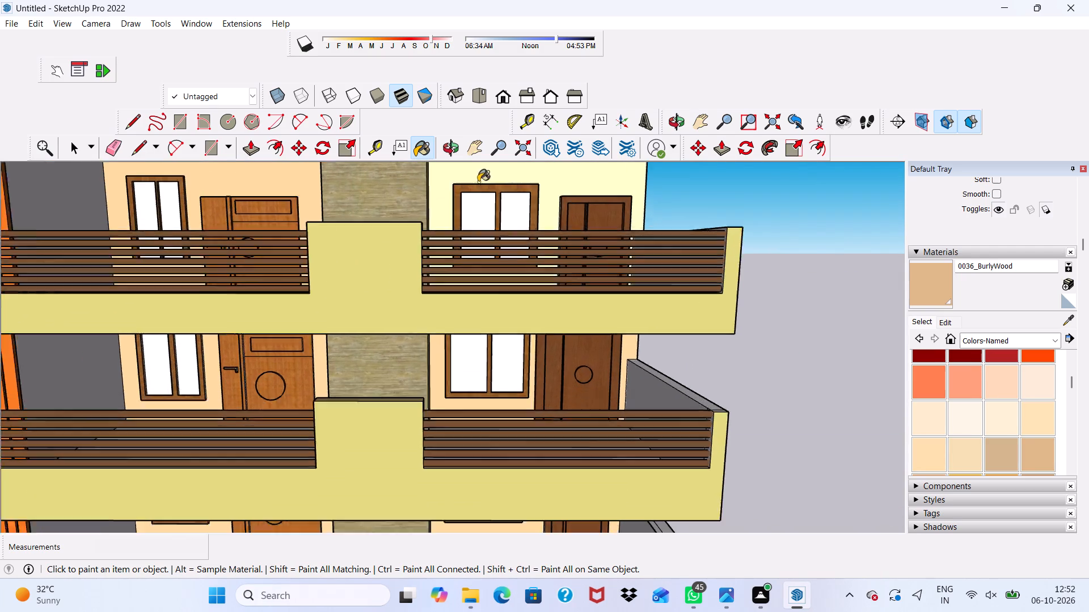
scroll(478, 182, up, 1)
click(444, 180)
Paint the ground floor's white front wall on both sides of the vertical strips with 0036_BurlyWood.
scroll(426, 189, down, 4)
scroll(412, 198, up, 1)
scroll(299, 210, down, 6)
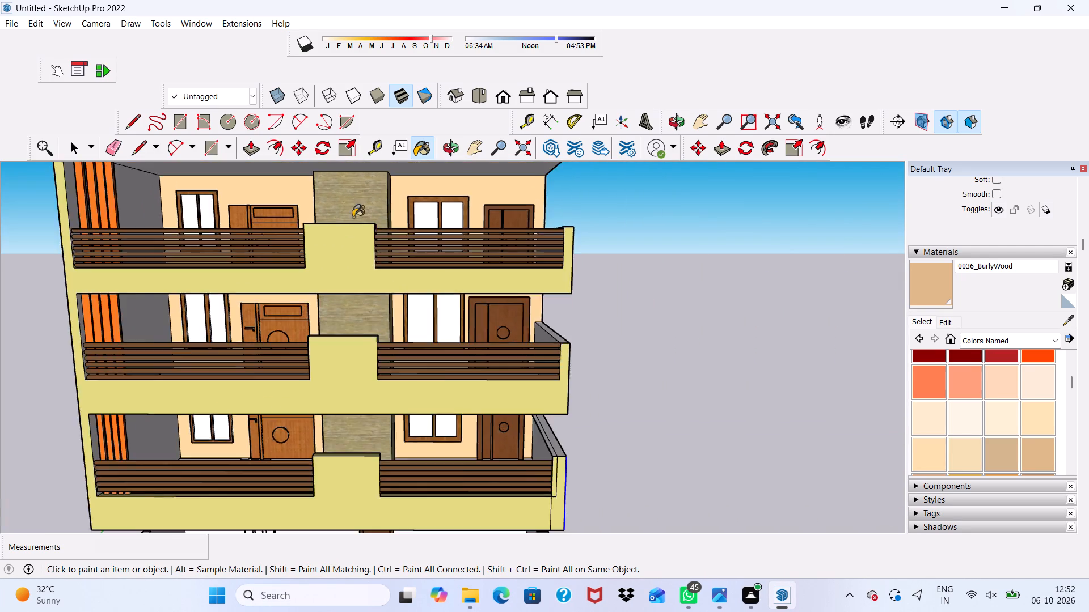
scroll(353, 217, down, 3)
middle_drag(343, 235, 318, 228)
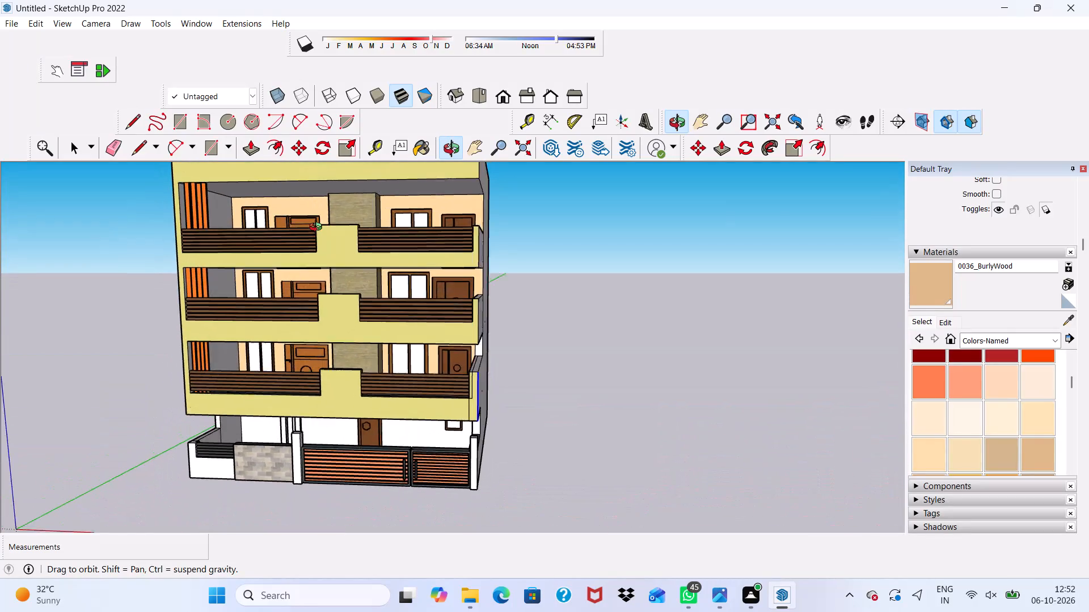
middle_drag(318, 228, 303, 248)
scroll(237, 477, up, 15)
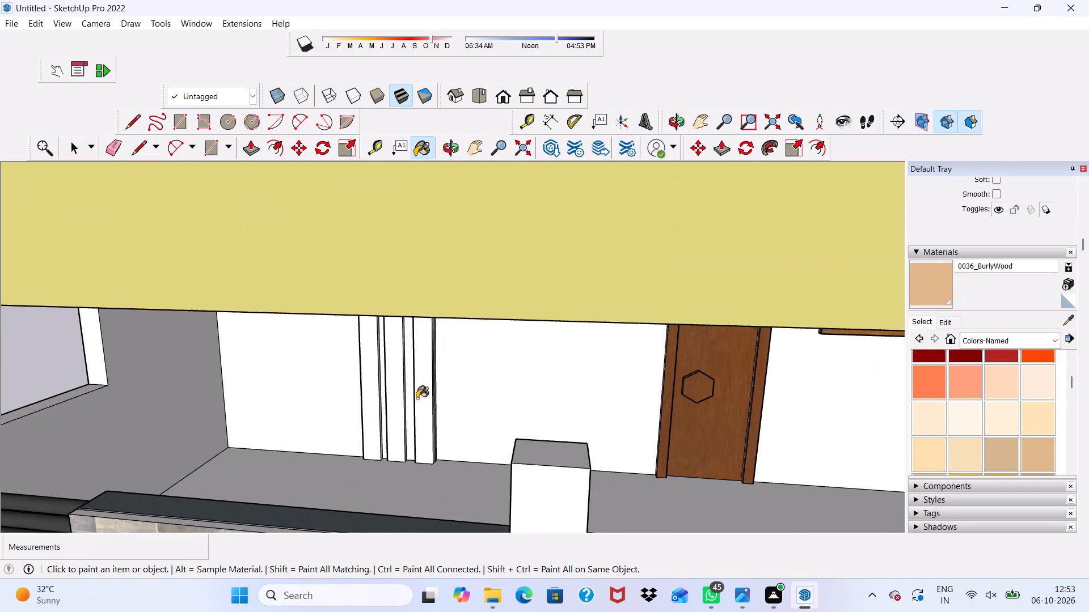
scroll(417, 398, up, 1)
click(524, 377)
scroll(262, 363, up, 1)
click(278, 339)
Paint the two narrow wall gaps between the ground floor's white vertical strips with 0036_BurlyWood.
scroll(273, 310, down, 3)
middle_drag(277, 307, 324, 294)
scroll(323, 294, up, 14)
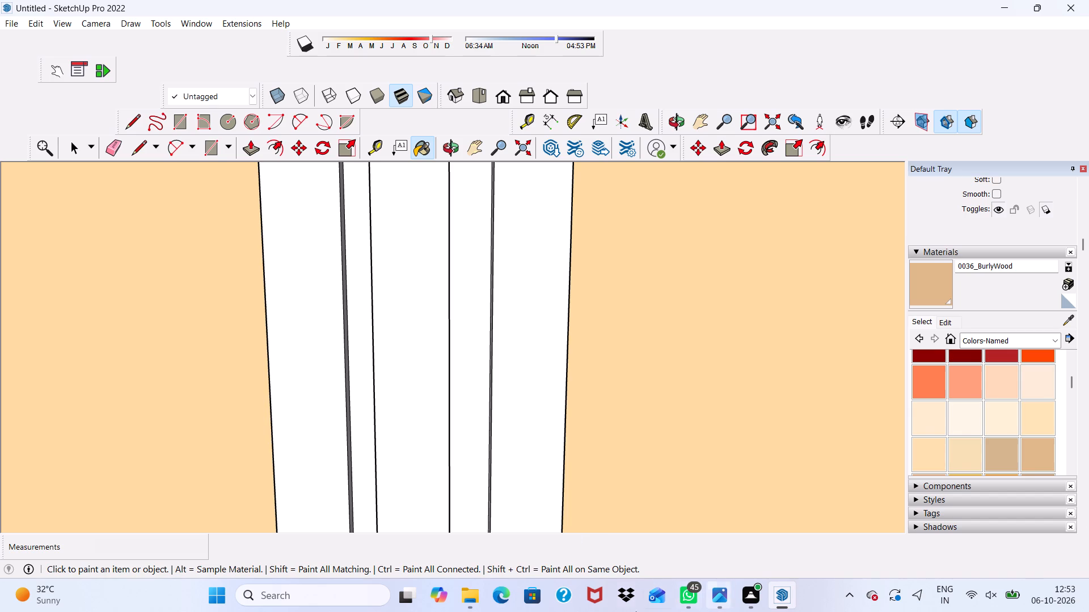
scroll(484, 552, down, 1)
click(0, 611)
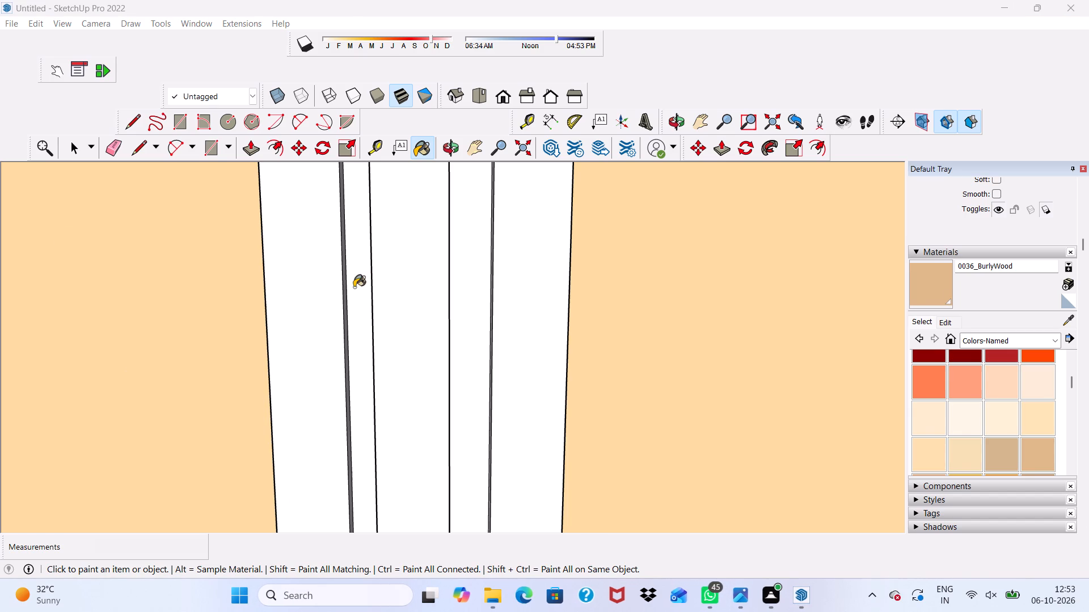
scroll(402, 316, down, 12)
middle_drag(381, 311, 274, 291)
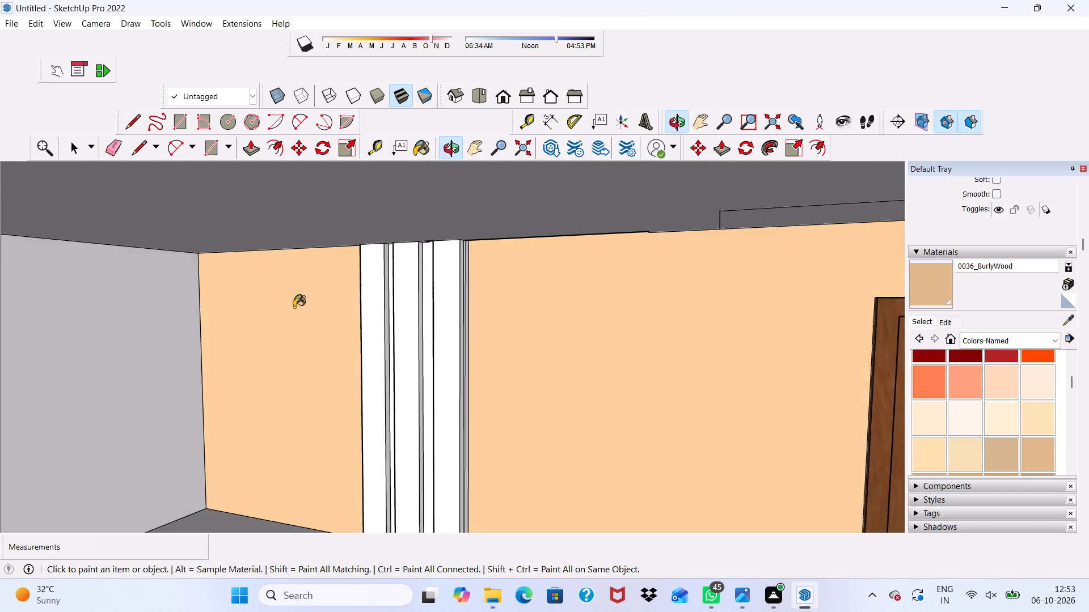
scroll(381, 357, up, 13)
click(392, 294)
scroll(470, 303, up, 1)
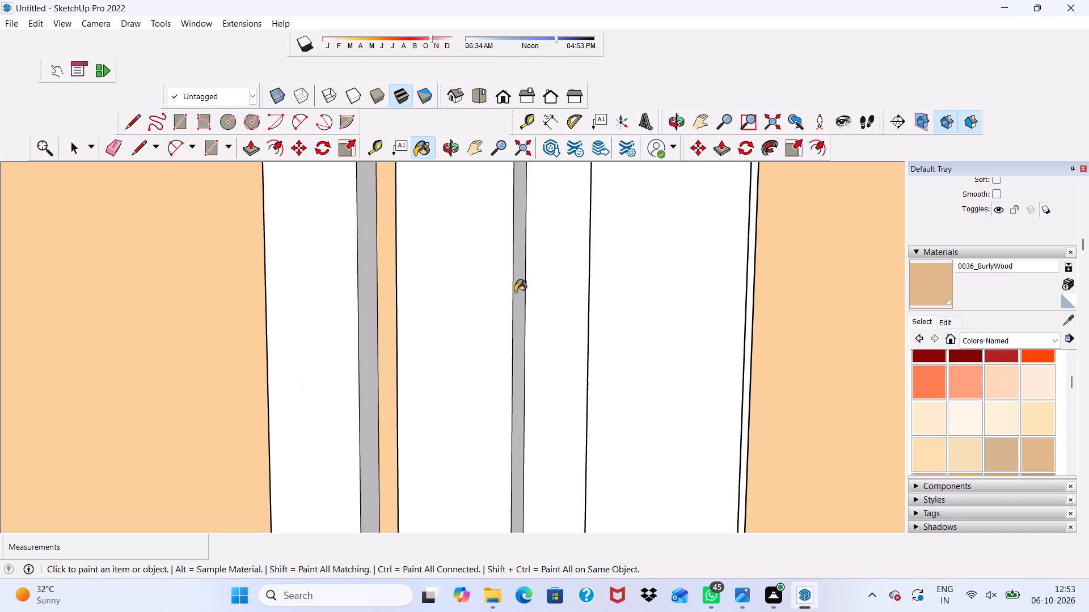
scroll(548, 294, down, 4)
middle_drag(548, 294, 646, 307)
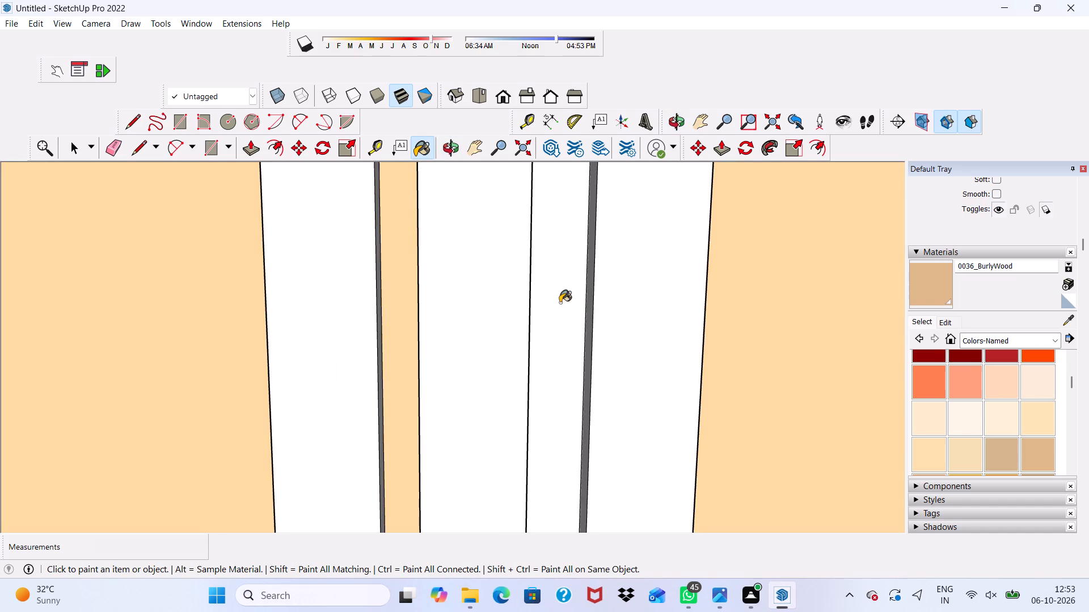
click(550, 306)
Return to the front view and examine the painted facade, gates and balconies of the whole house.
scroll(550, 305, down, 6)
scroll(541, 311, up, 1)
scroll(496, 282, down, 5)
middle_drag(478, 296, 272, 330)
scroll(522, 375, up, 4)
scroll(250, 494, down, 2)
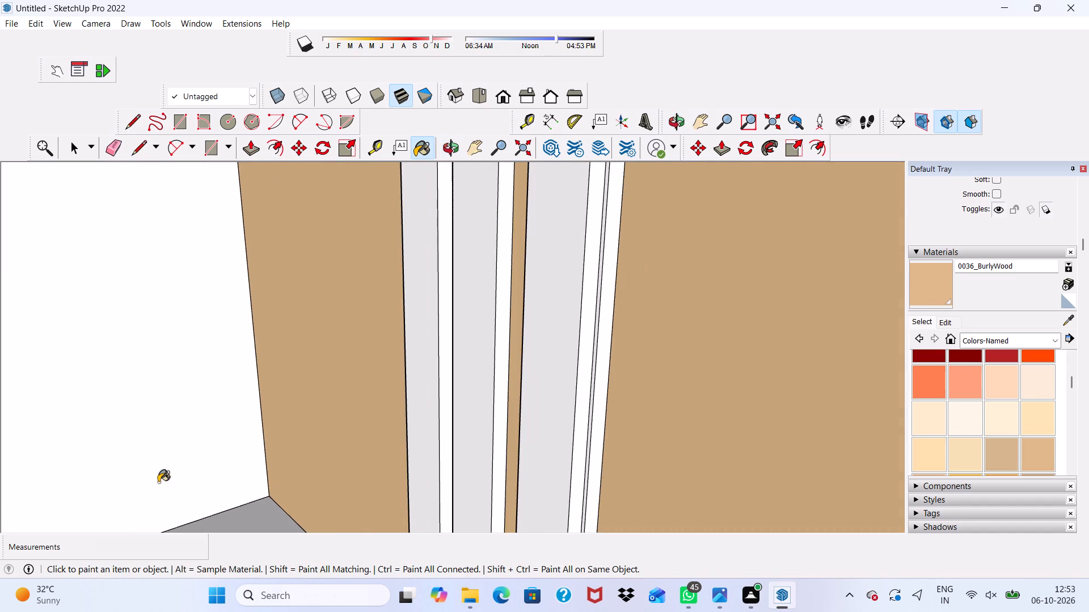
scroll(153, 491, down, 7)
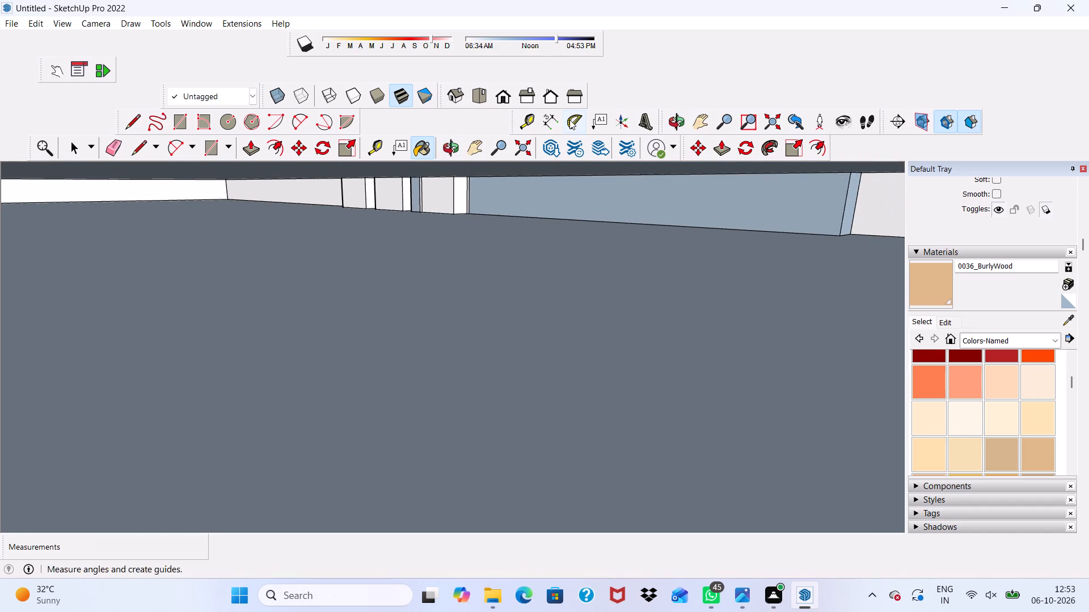
click(499, 97)
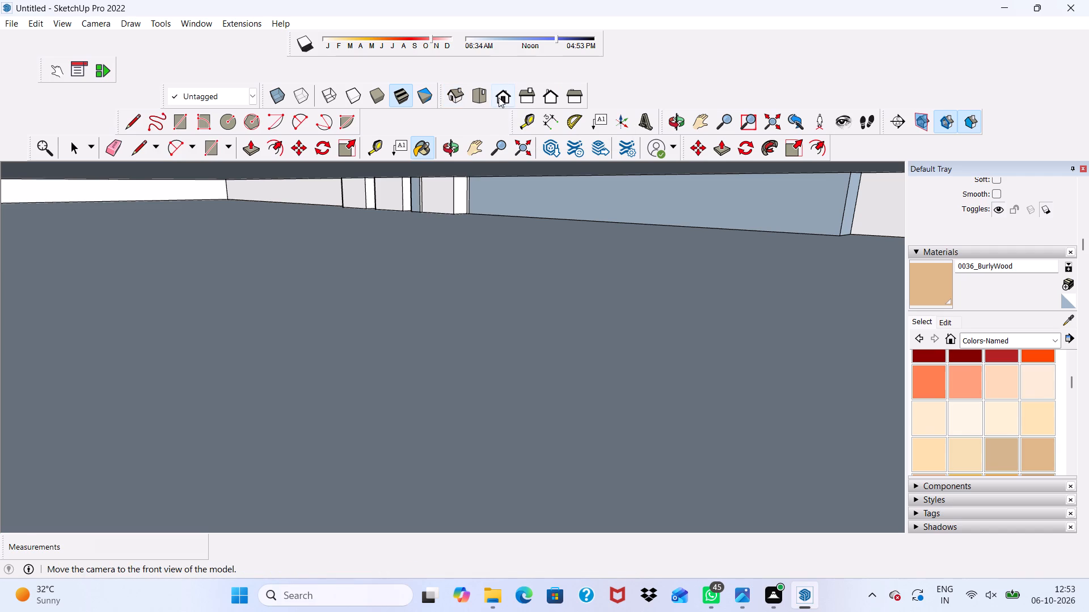
scroll(442, 150, down, 3)
scroll(457, 187, up, 1)
scroll(465, 201, down, 7)
scroll(354, 248, up, 1)
scroll(353, 248, down, 1)
scroll(353, 249, up, 2)
scroll(353, 249, down, 1)
click(510, 99)
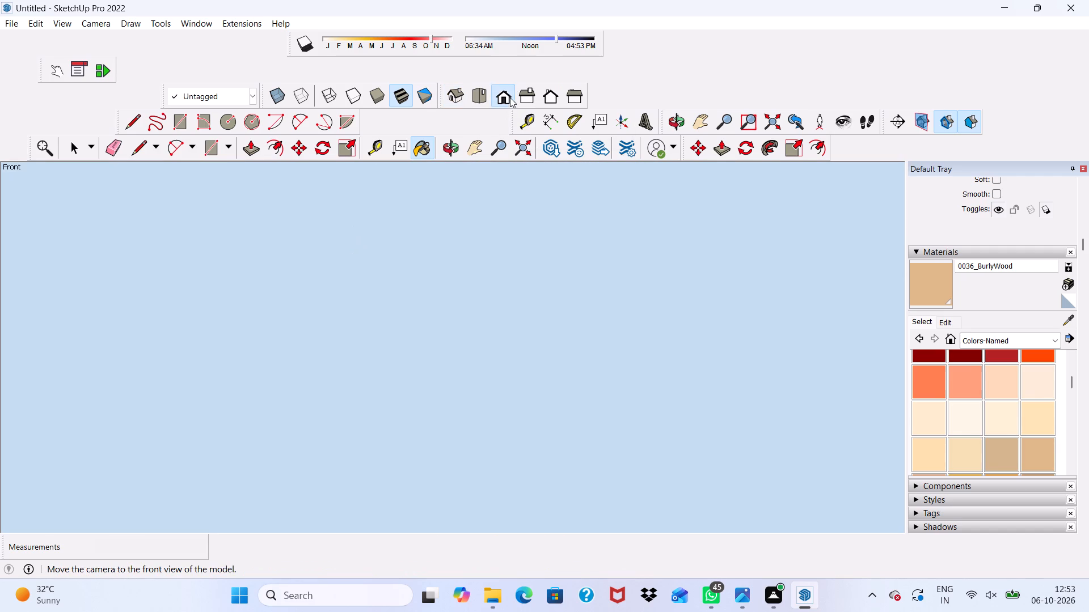
scroll(611, 264, down, 13)
scroll(307, 316, up, 1)
scroll(285, 331, down, 7)
scroll(277, 332, up, 1)
scroll(277, 333, down, 7)
scroll(350, 305, up, 1)
scroll(351, 307, down, 4)
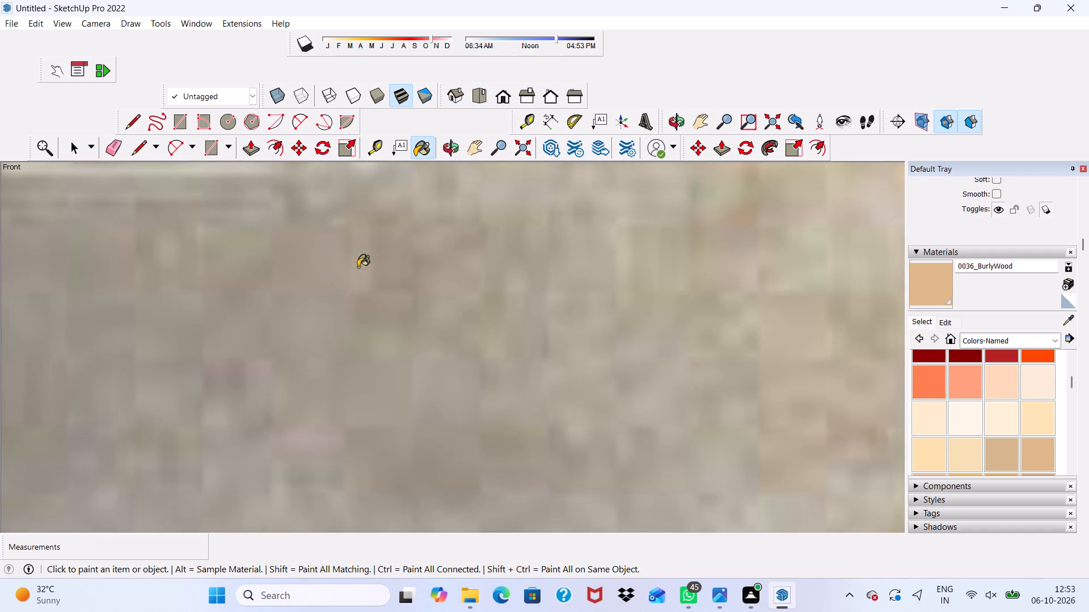
scroll(358, 267, down, 16)
scroll(292, 294, up, 1)
scroll(292, 294, down, 7)
scroll(288, 285, up, 1)
scroll(294, 287, down, 3)
scroll(294, 287, up, 1)
scroll(295, 287, down, 3)
scroll(380, 290, up, 1)
scroll(380, 290, down, 3)
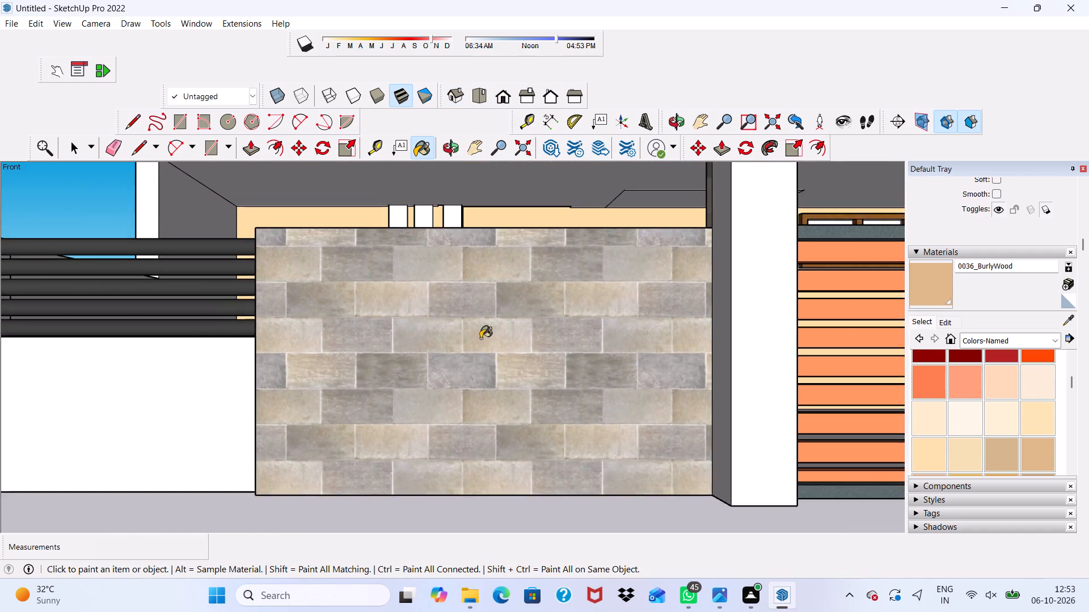
scroll(480, 338, down, 10)
middle_drag(413, 274, 388, 360)
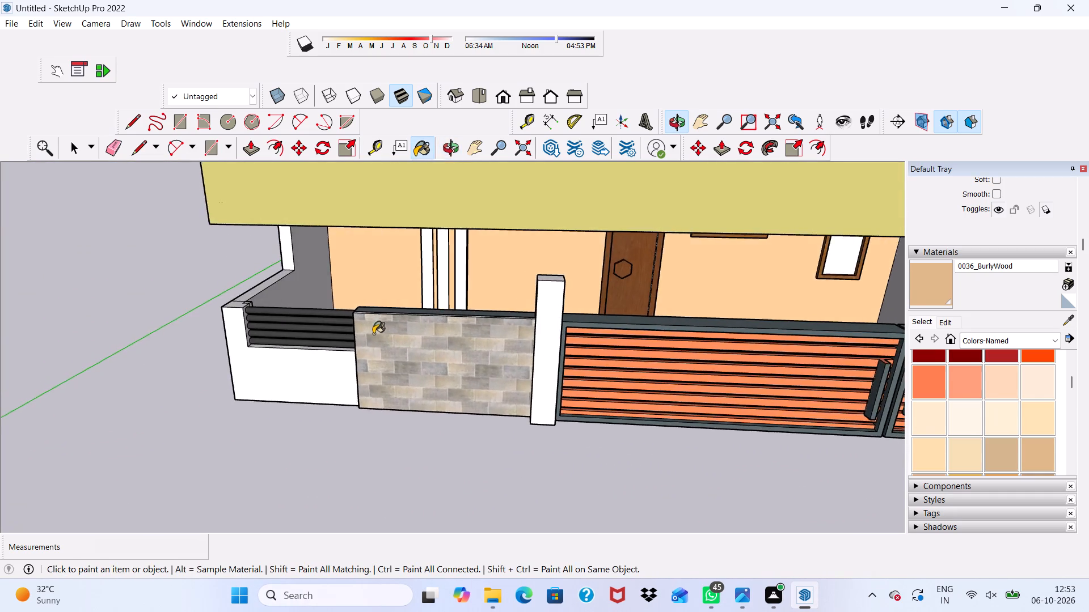
scroll(364, 332, down, 2)
scroll(364, 332, up, 1)
scroll(364, 332, down, 13)
middle_drag(354, 332, 452, 298)
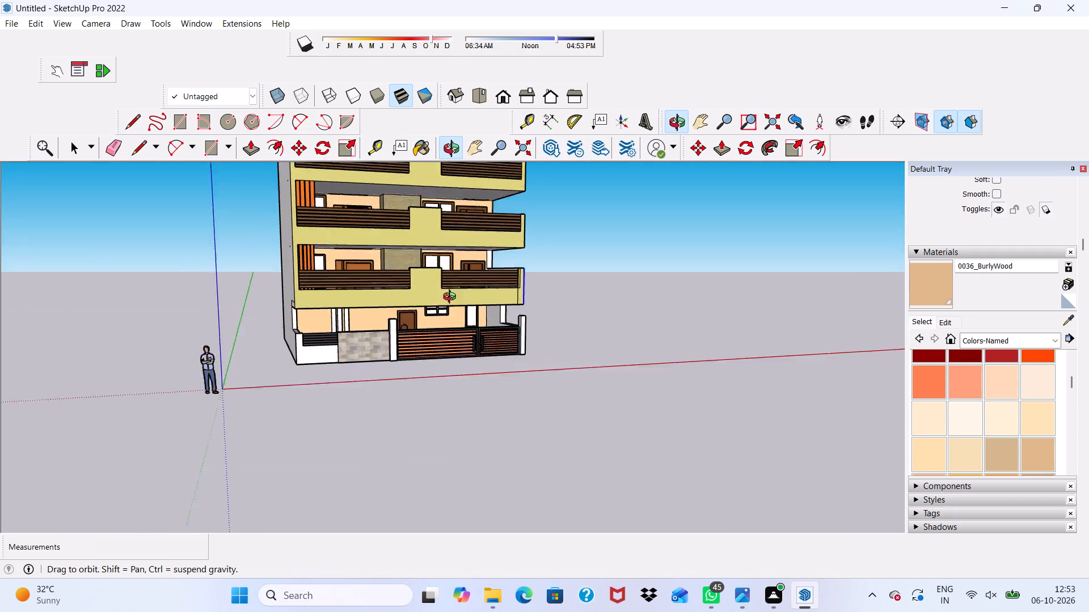
middle_drag(452, 298, 423, 322)
scroll(314, 269, down, 7)
middle_drag(353, 269, 322, 194)
scroll(323, 195, up, 4)
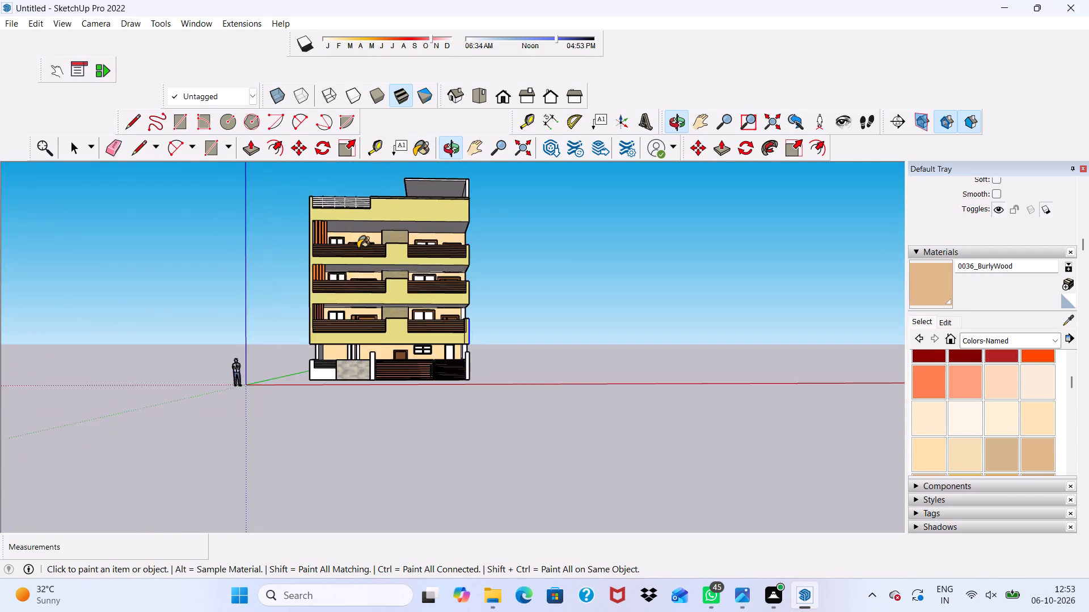
scroll(358, 248, up, 14)
scroll(345, 216, down, 5)
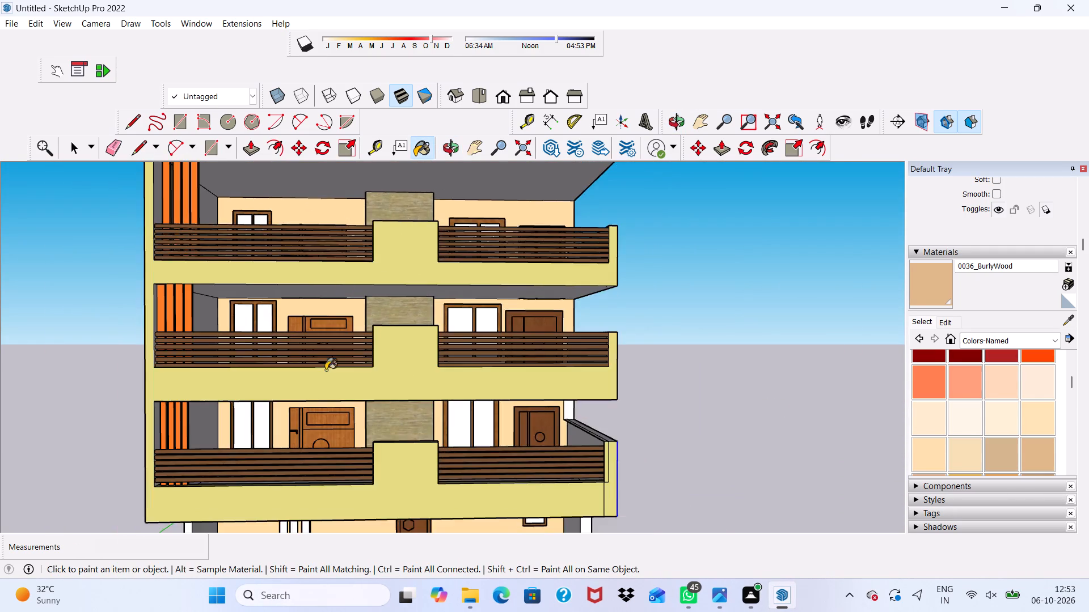
scroll(326, 370, up, 5)
scroll(222, 285, down, 4)
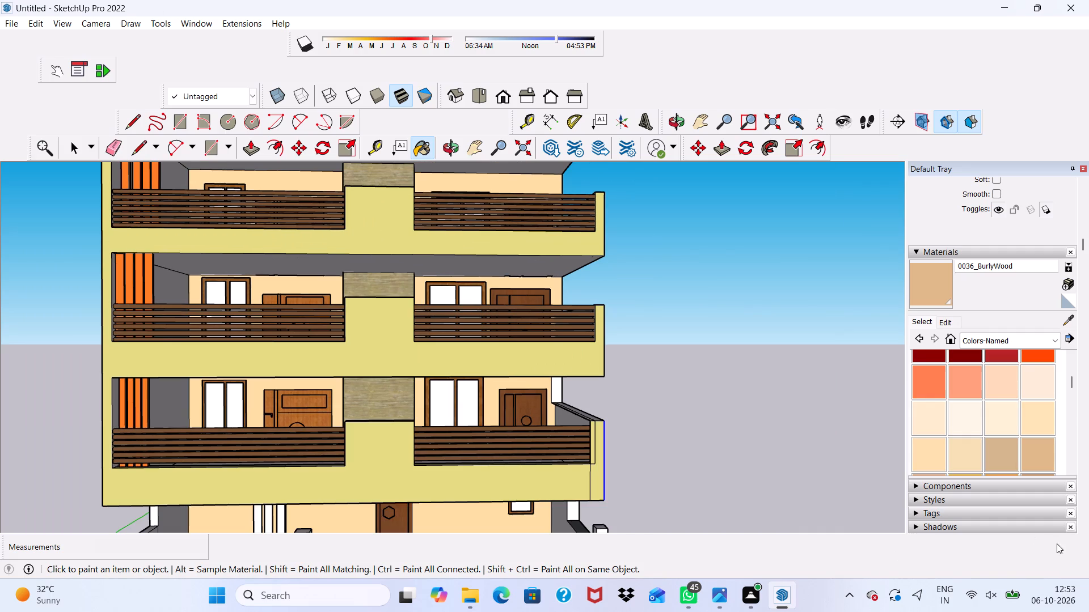
Paint the ceilings of the second-floor and first-floor balconies with 0057_DarkKhaki from Colors-Named.
scroll(953, 456, down, 1)
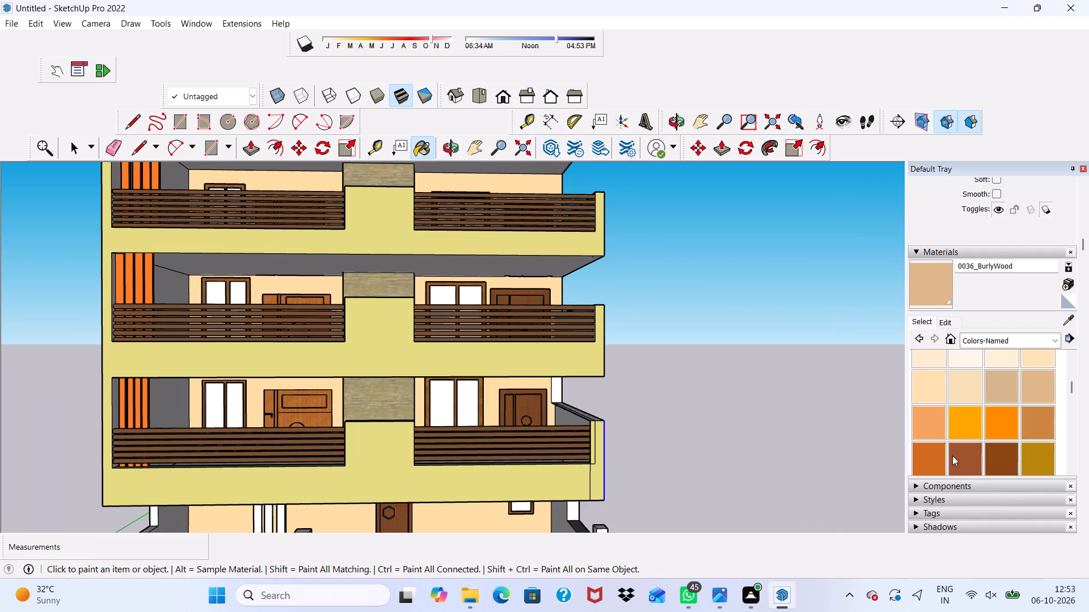
scroll(952, 456, down, 2)
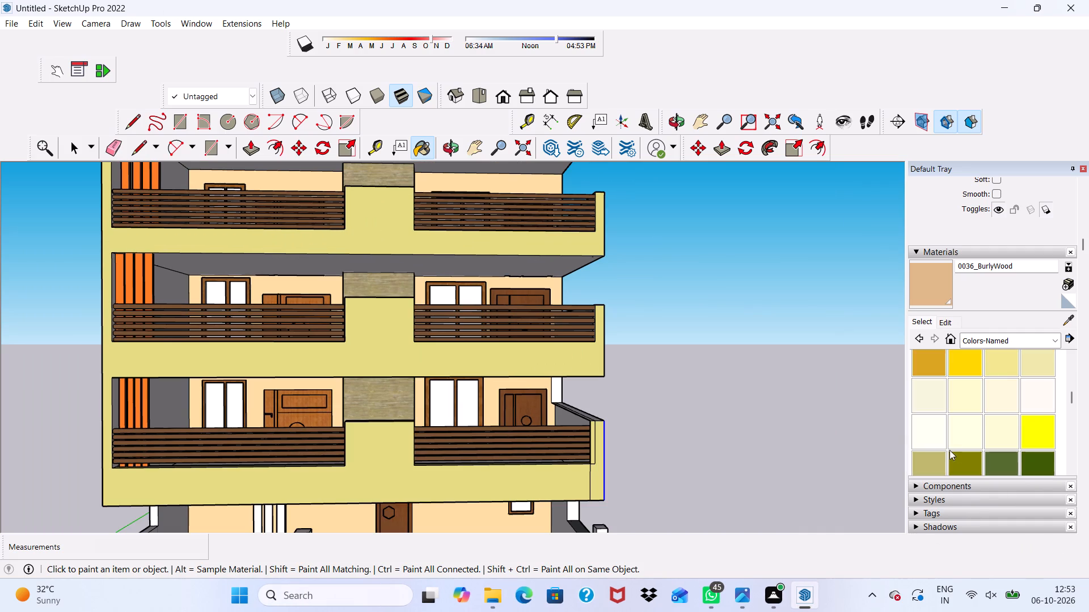
click(922, 470)
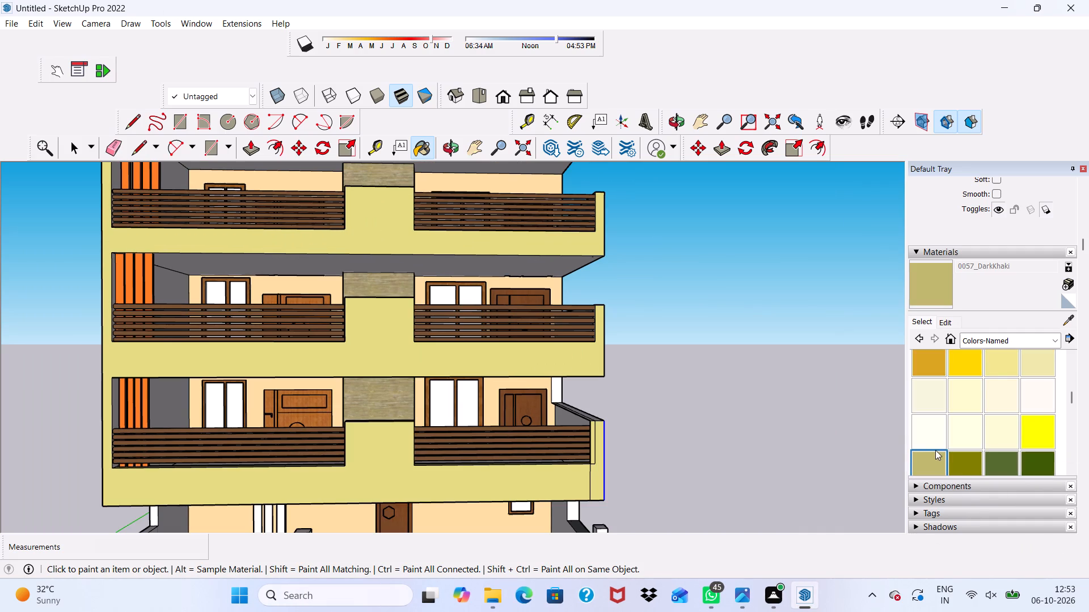
scroll(511, 278, up, 10)
drag(438, 250, 528, 204)
scroll(834, 131, down, 2)
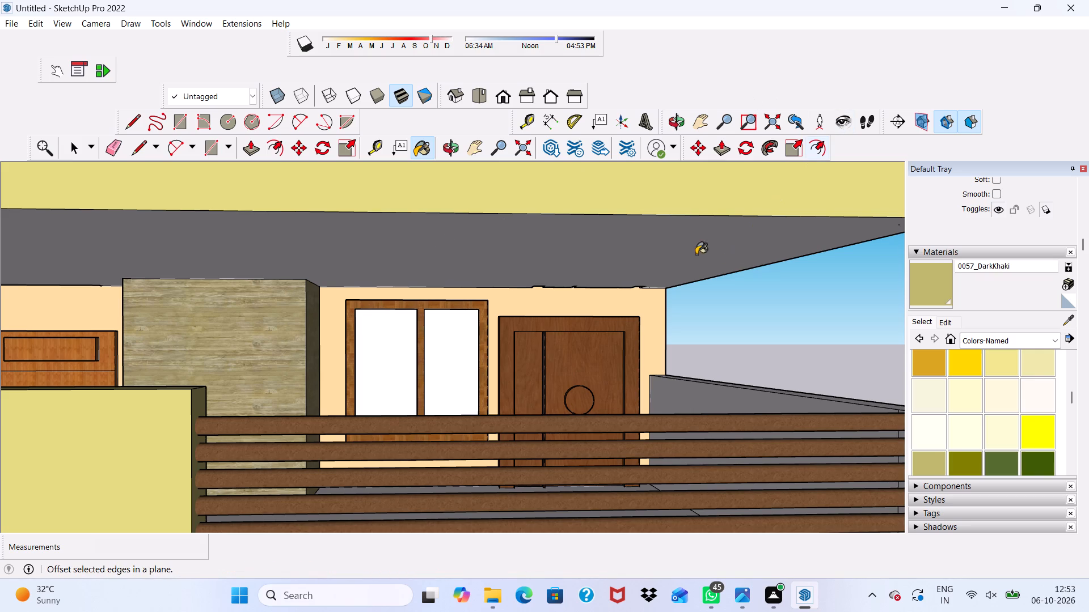
click(597, 236)
scroll(597, 236, down, 10)
middle_drag(506, 380, 505, 352)
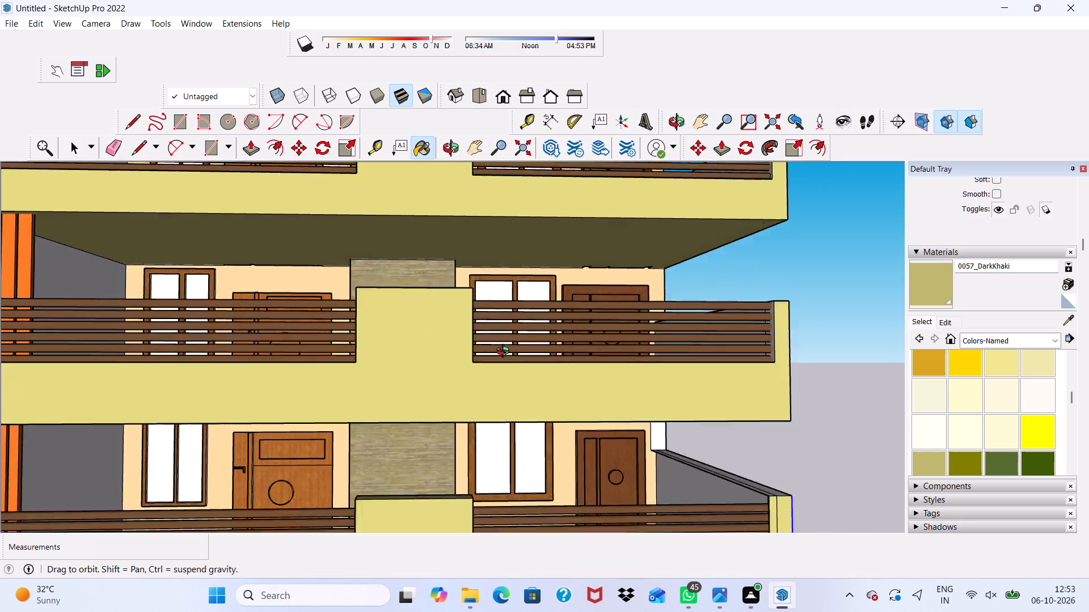
middle_drag(505, 352, 519, 241)
click(543, 318)
Paint the ground-floor ceiling, on the underside of the first-floor slab, with 0057_DarkKhaki.
scroll(543, 318, down, 4)
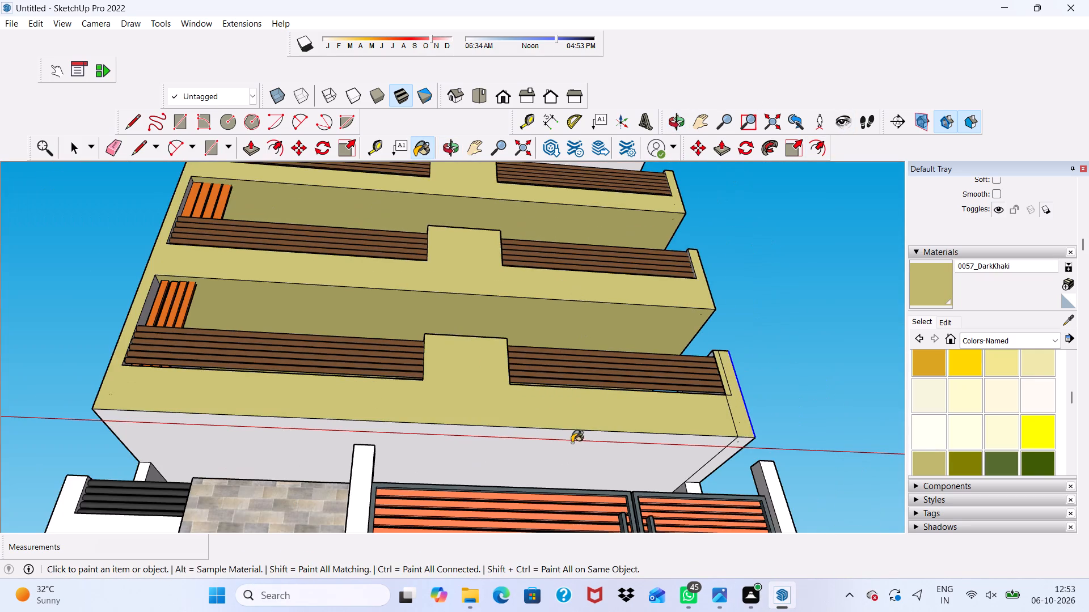
scroll(567, 439, up, 1)
click(510, 457)
scroll(465, 388, down, 4)
scroll(513, 341, down, 1)
Paint the top-floor balcony's ceiling with 0057_DarkKhaki.
middle_drag(512, 341, 535, 414)
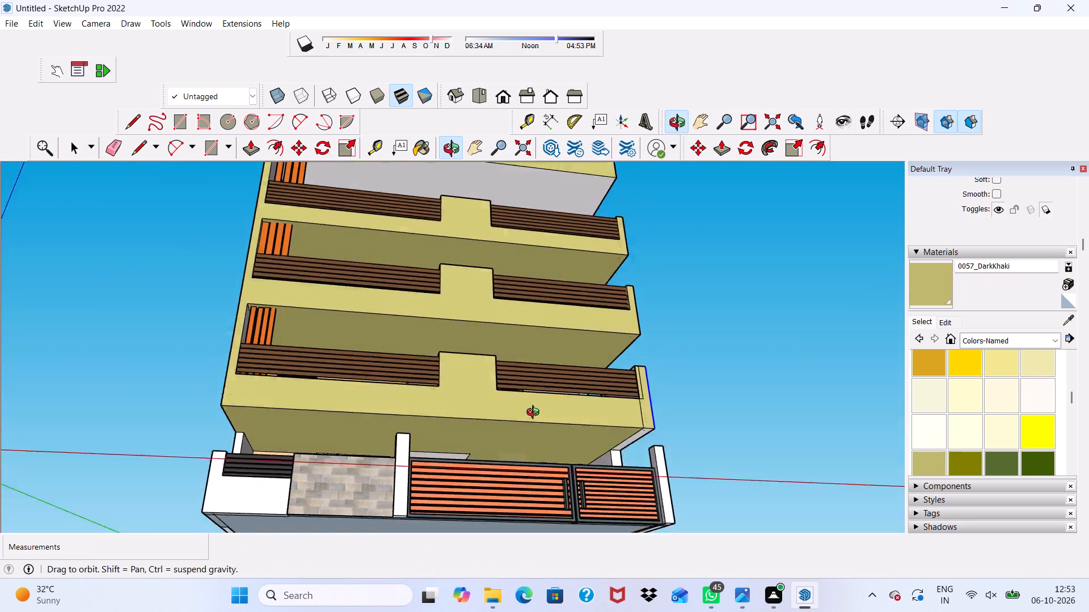
middle_drag(535, 414, 457, 470)
scroll(455, 470, down, 1)
scroll(248, 293, down, 5)
scroll(265, 252, up, 8)
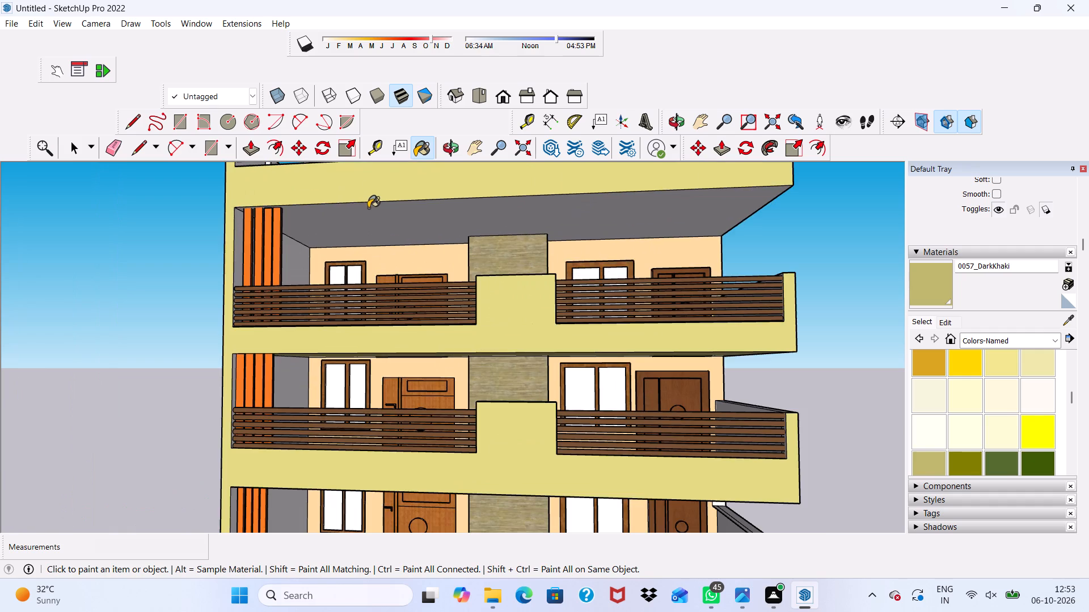
click(368, 208)
scroll(364, 237, up, 7)
scroll(312, 274, down, 8)
middle_drag(561, 247, 664, 195)
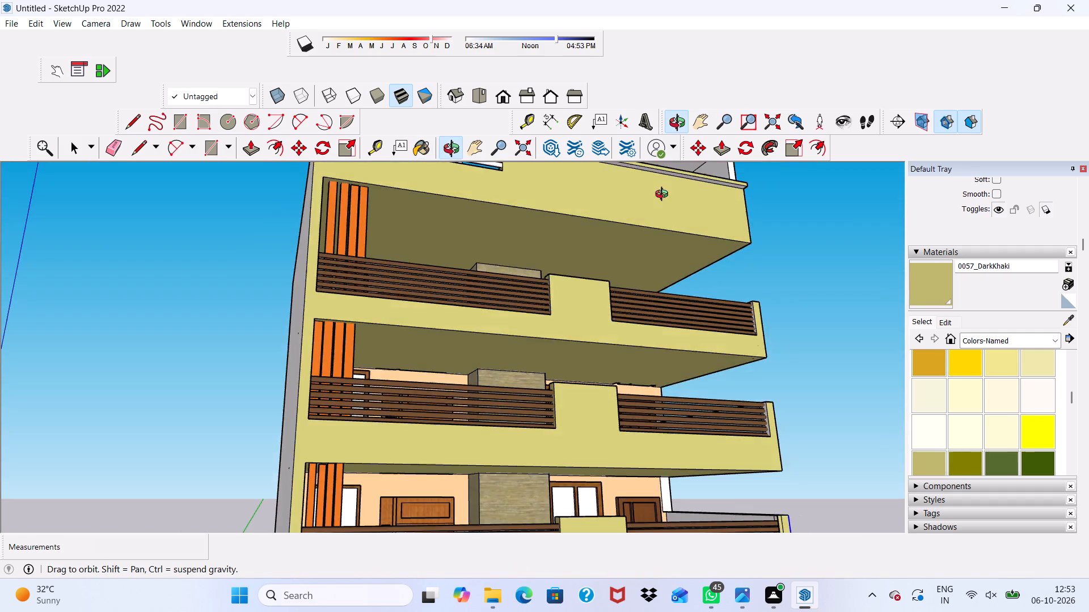
middle_drag(664, 195, 505, 249)
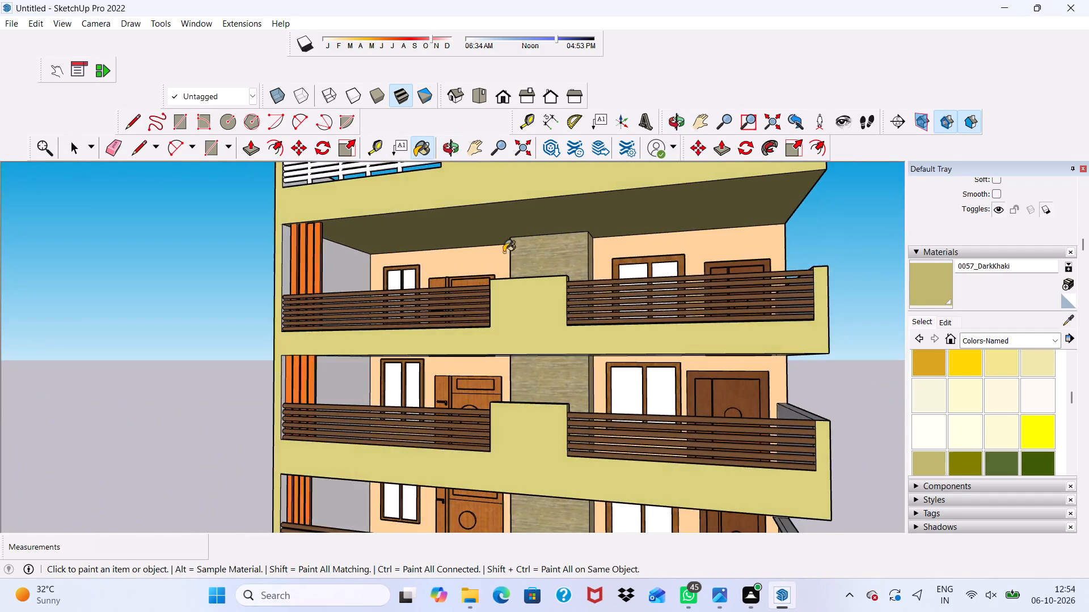
Paint the grey side walls beside the orange slats on the second-floor and first-floor balconies with 0036_BurlyWood.
scroll(431, 251, down, 4)
middle_drag(395, 350, 494, 327)
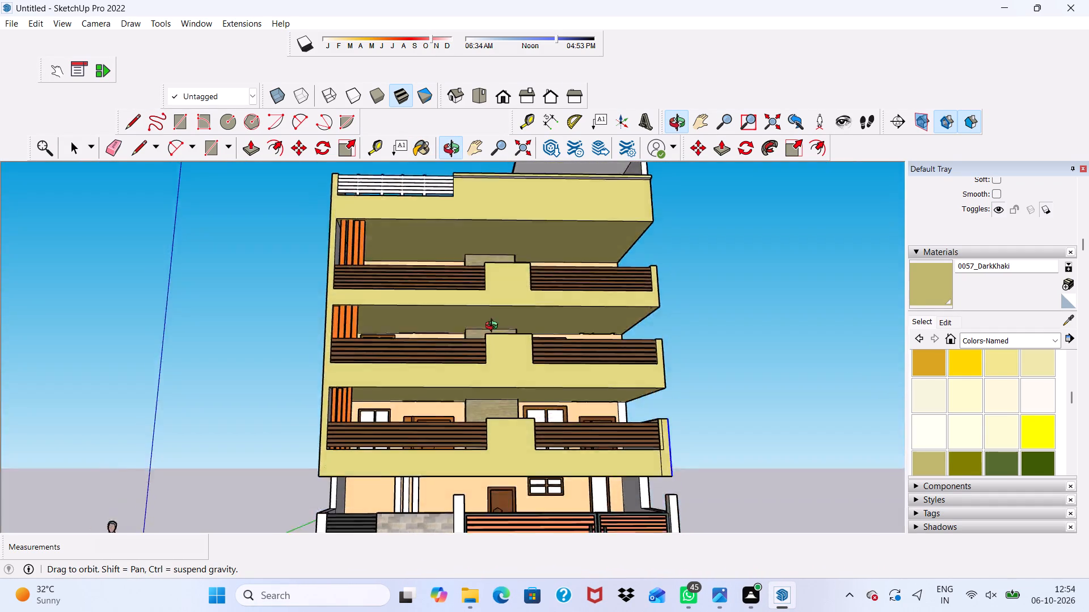
middle_drag(494, 327, 452, 375)
scroll(1003, 382, up, 1)
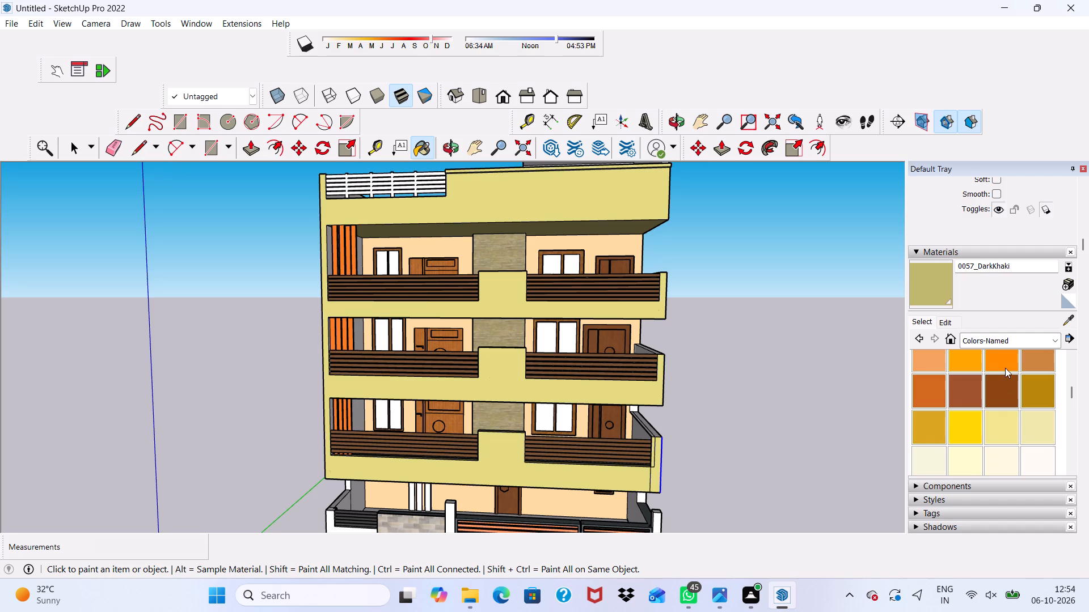
scroll(994, 355, up, 1)
click(1031, 399)
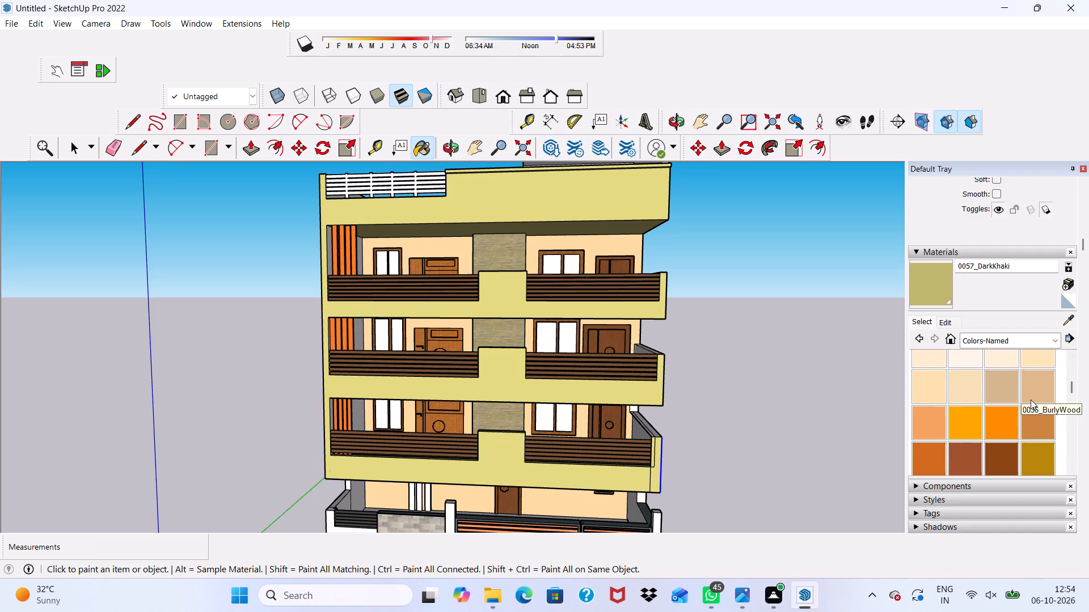
scroll(656, 384, up, 7)
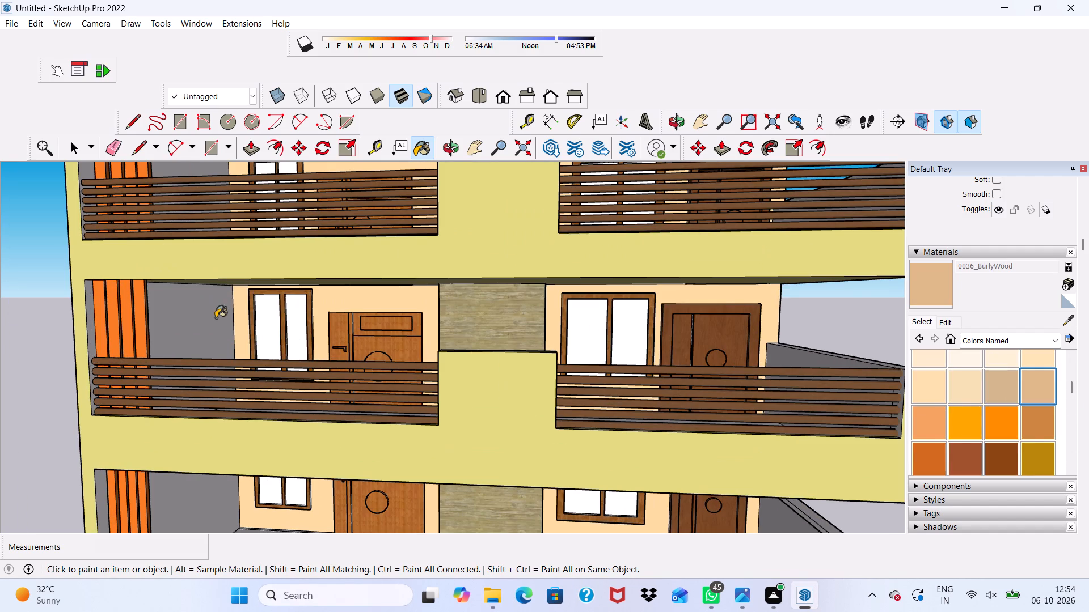
click(203, 326)
scroll(203, 327, down, 8)
scroll(202, 422, up, 9)
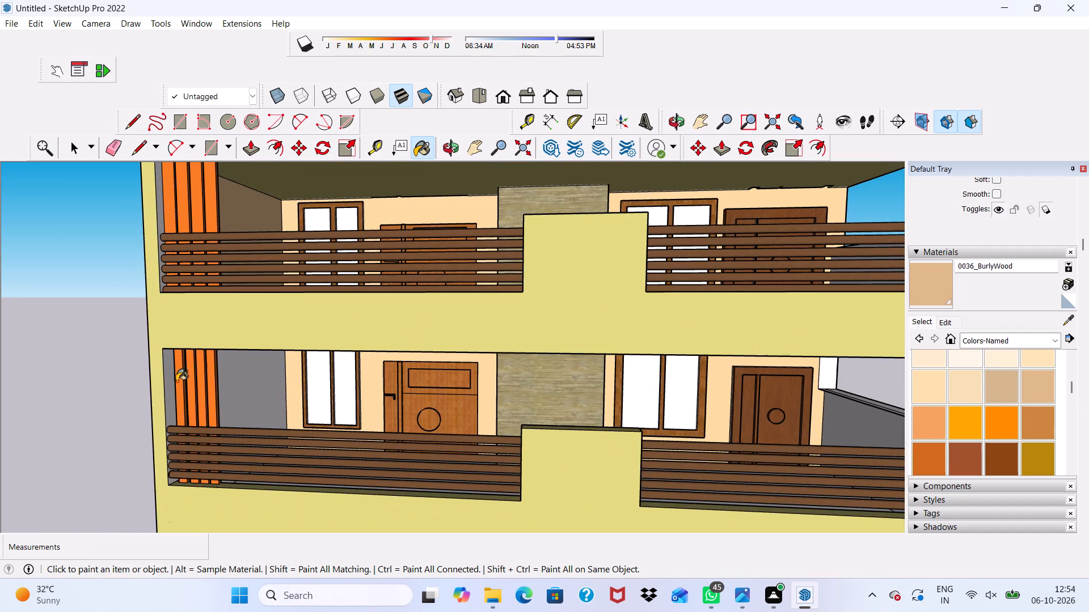
click(242, 384)
Apply 0036_BurlyWood again to the first-floor balcony's back wall around the wooden door.
scroll(242, 384, up, 3)
scroll(301, 387, up, 3)
click(466, 325)
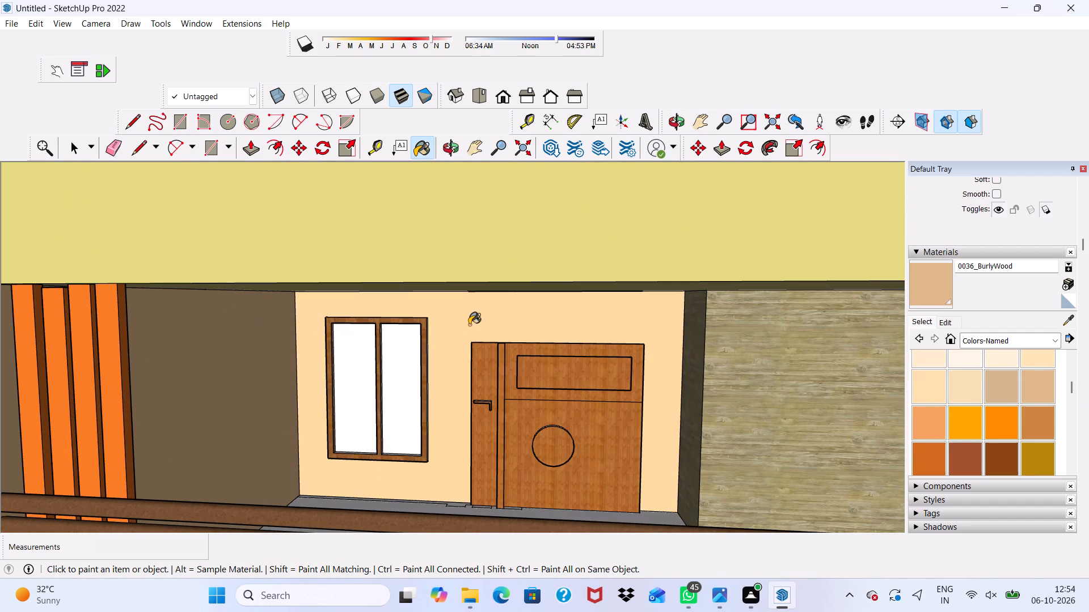
click(466, 345)
Examine the house's front from farther out, checking the balcony side walls and ceilings.
scroll(280, 345, down, 2)
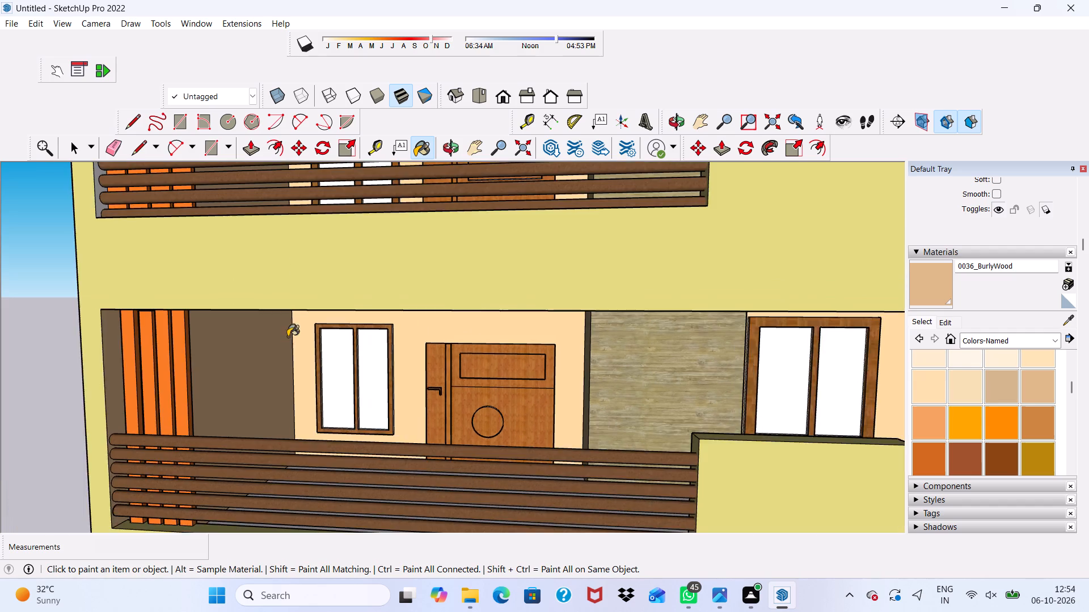
scroll(288, 337, down, 2)
scroll(297, 263, up, 1)
scroll(302, 262, down, 11)
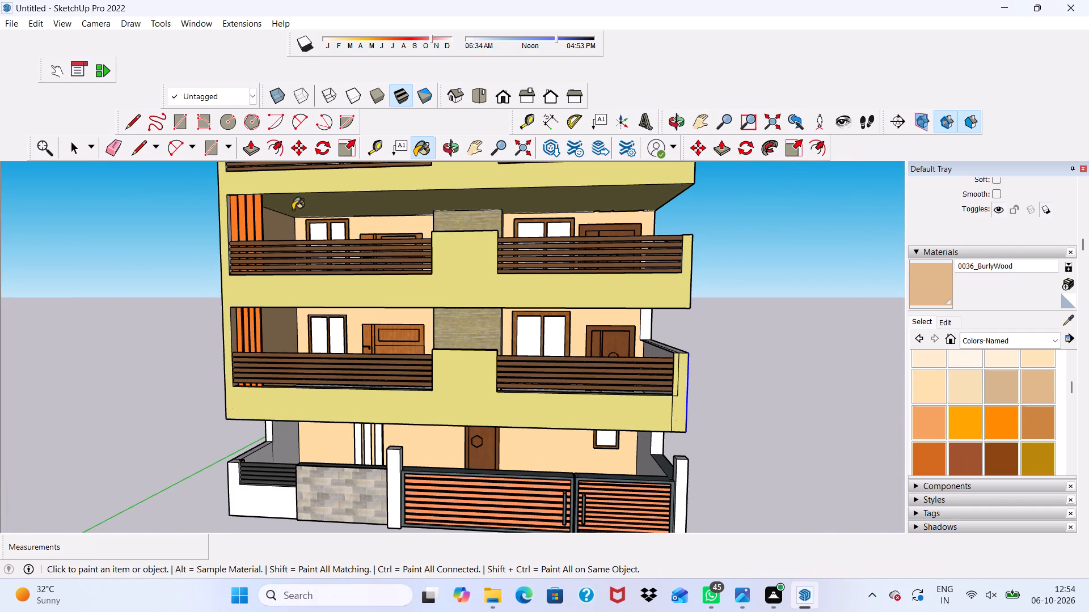
scroll(293, 210, down, 3)
scroll(326, 190, up, 1)
scroll(341, 199, down, 4)
scroll(310, 193, up, 3)
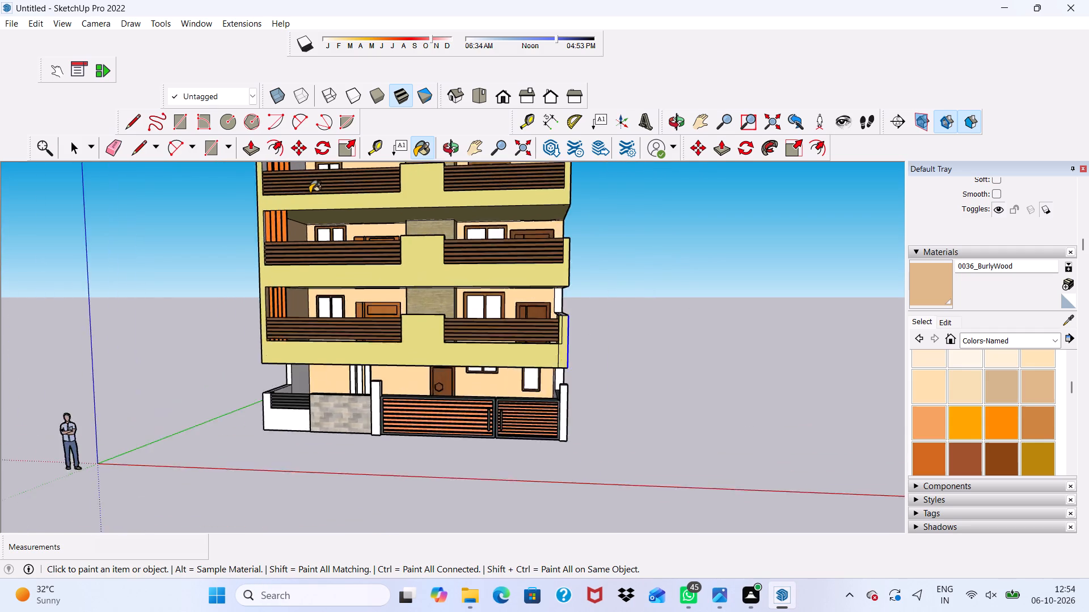
Paint the grey side wall beside the orange slats on the top-floor balcony with 0036_BurlyWood.
scroll(310, 193, up, 3)
scroll(286, 215, down, 5)
scroll(285, 332, up, 1)
scroll(283, 352, down, 2)
scroll(277, 219, up, 11)
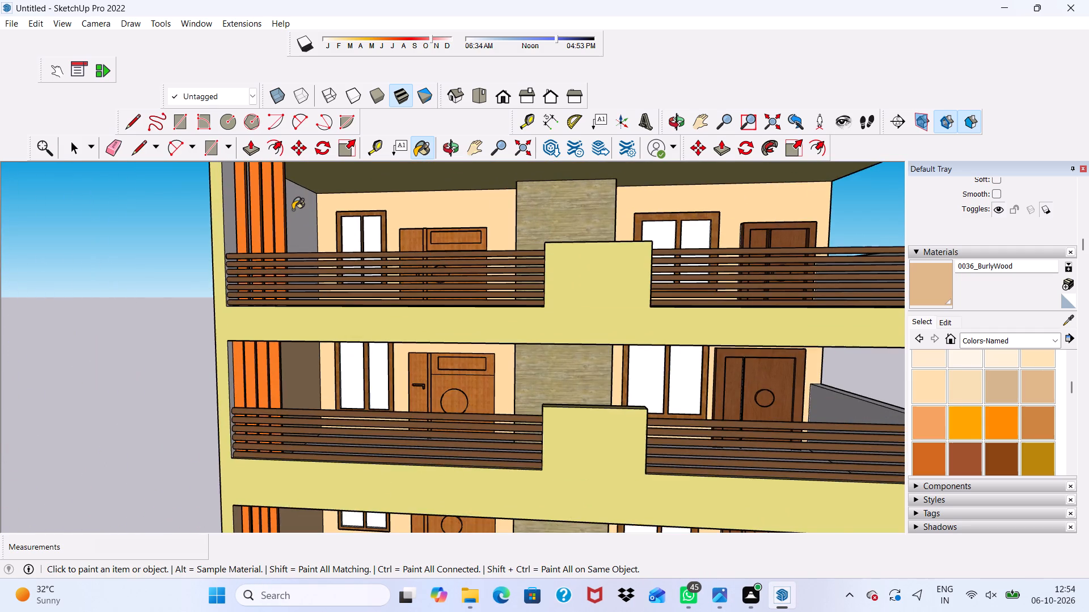
click(293, 210)
Paint the two ground-floor side walls under the overhang, at both ends of the house, with 0036_BurlyWood.
scroll(294, 216, down, 10)
middle_drag(416, 295, 609, 331)
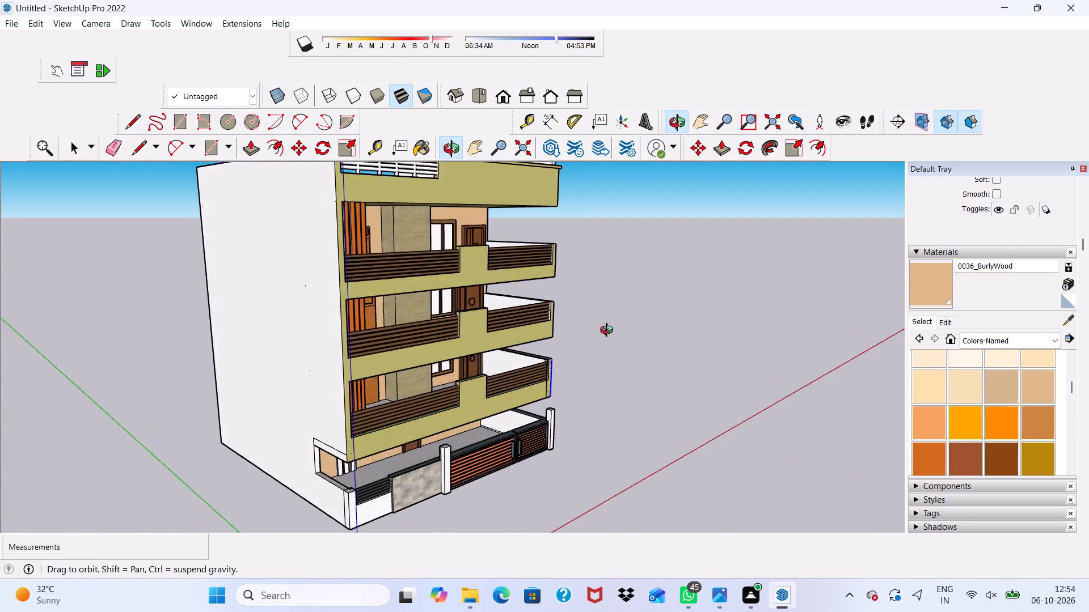
middle_drag(609, 331, 394, 260)
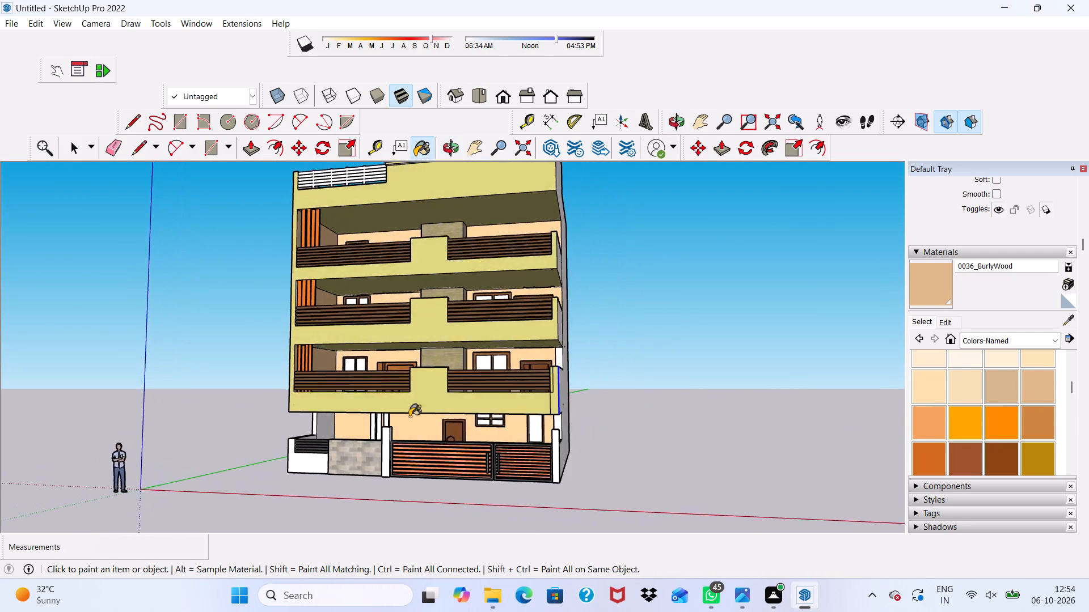
scroll(404, 424, up, 12)
click(292, 416)
scroll(275, 419, down, 4)
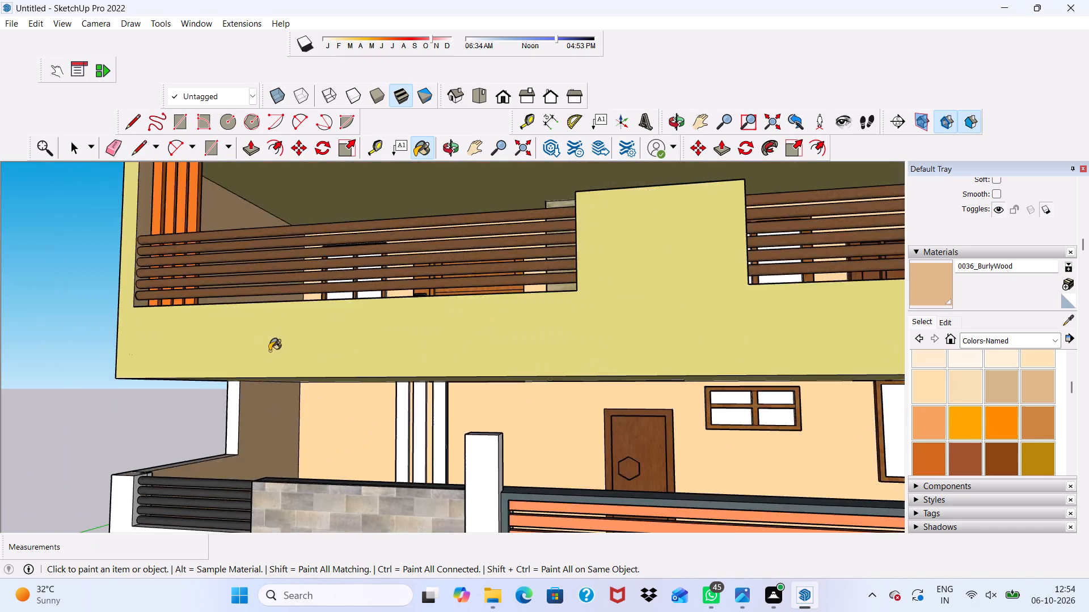
scroll(269, 351, down, 5)
middle_drag(285, 348, 500, 365)
scroll(614, 433, up, 3)
click(543, 371)
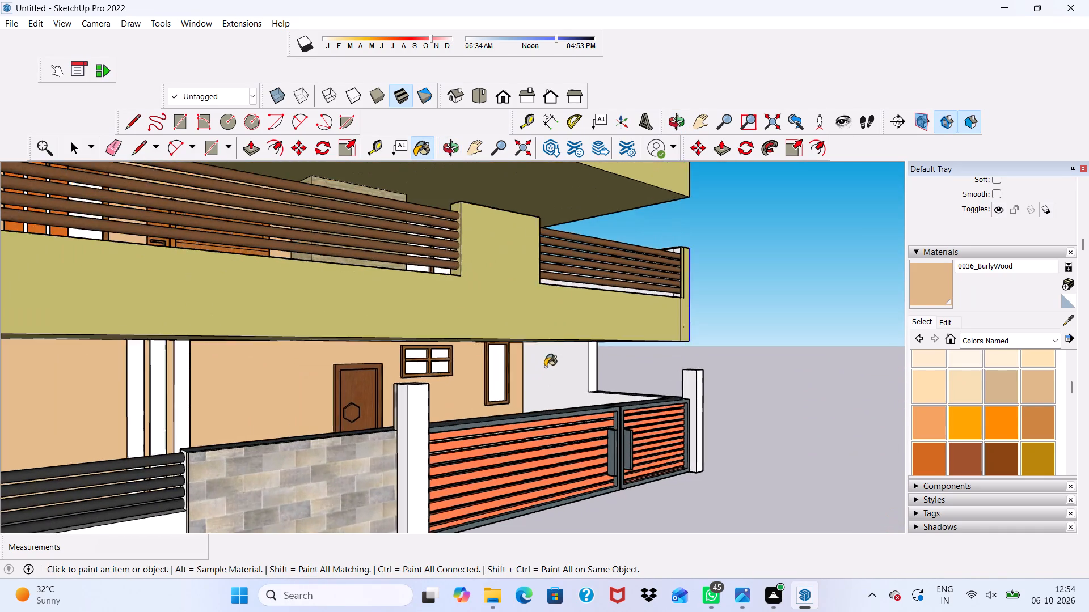
Examine the whole house from the front, above and the side, checking for surfaces still unpainted.
scroll(499, 354, down, 7)
middle_drag(302, 320, 141, 338)
scroll(151, 330, down, 4)
scroll(223, 372, up, 2)
scroll(410, 292, down, 7)
scroll(384, 303, up, 1)
middle_drag(387, 297, 374, 350)
scroll(365, 385, up, 7)
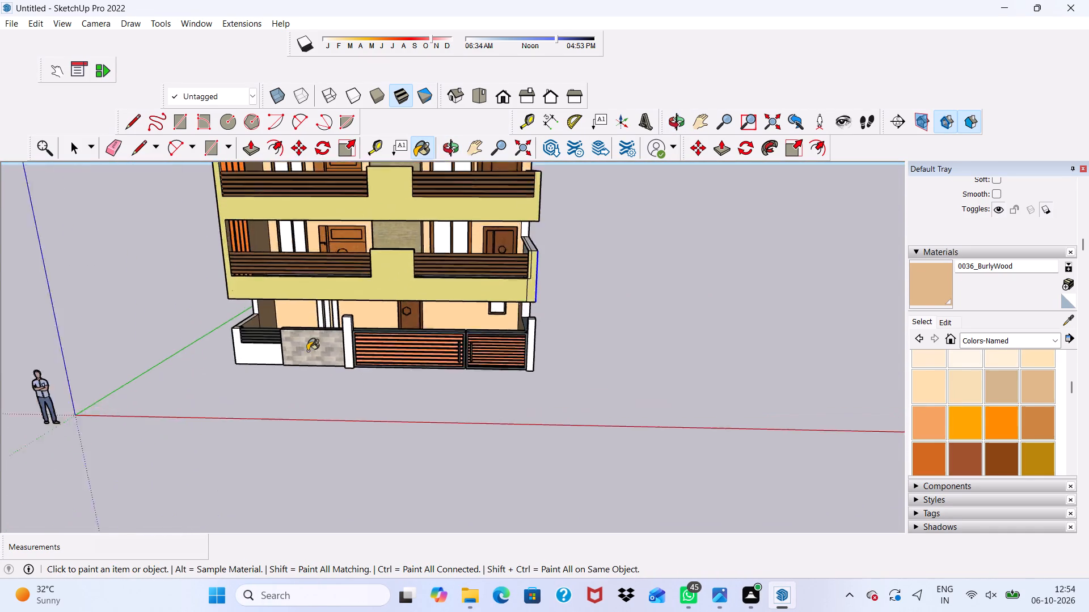
scroll(307, 351, up, 2)
scroll(126, 204, down, 5)
middle_drag(85, 232, 132, 460)
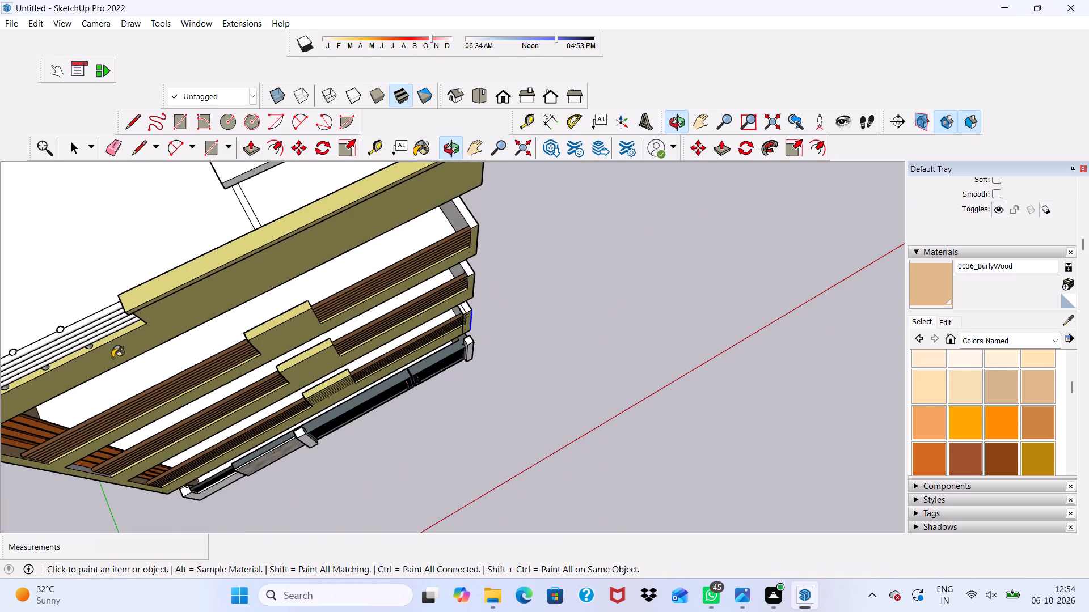
scroll(162, 386, down, 7)
middle_drag(260, 474, 161, 251)
middle_drag(162, 248, 165, 237)
scroll(201, 256, up, 1)
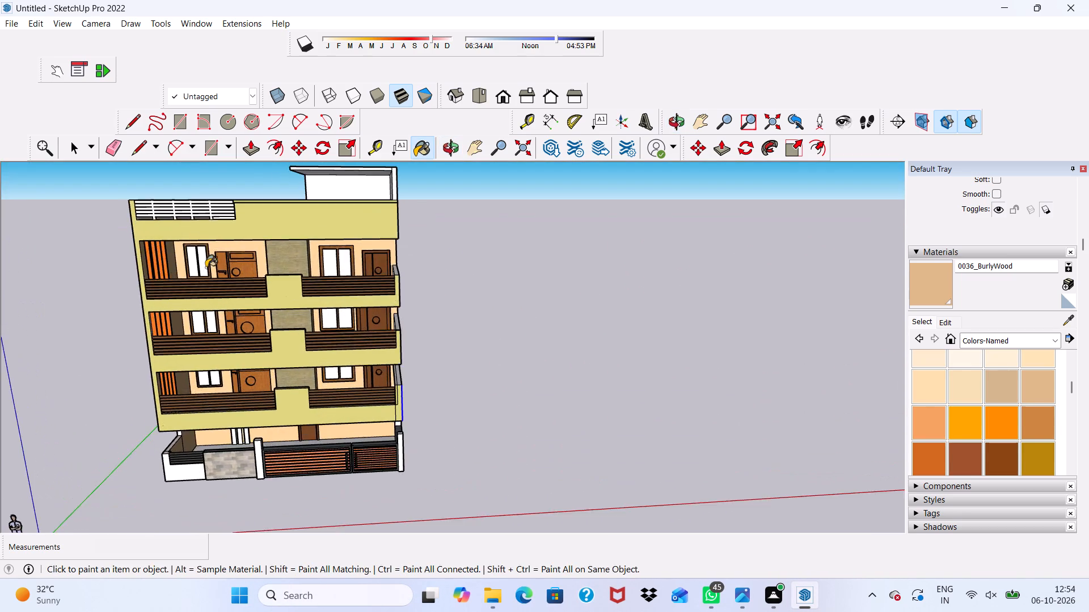
scroll(213, 309, down, 1)
middle_drag(214, 309, 134, 284)
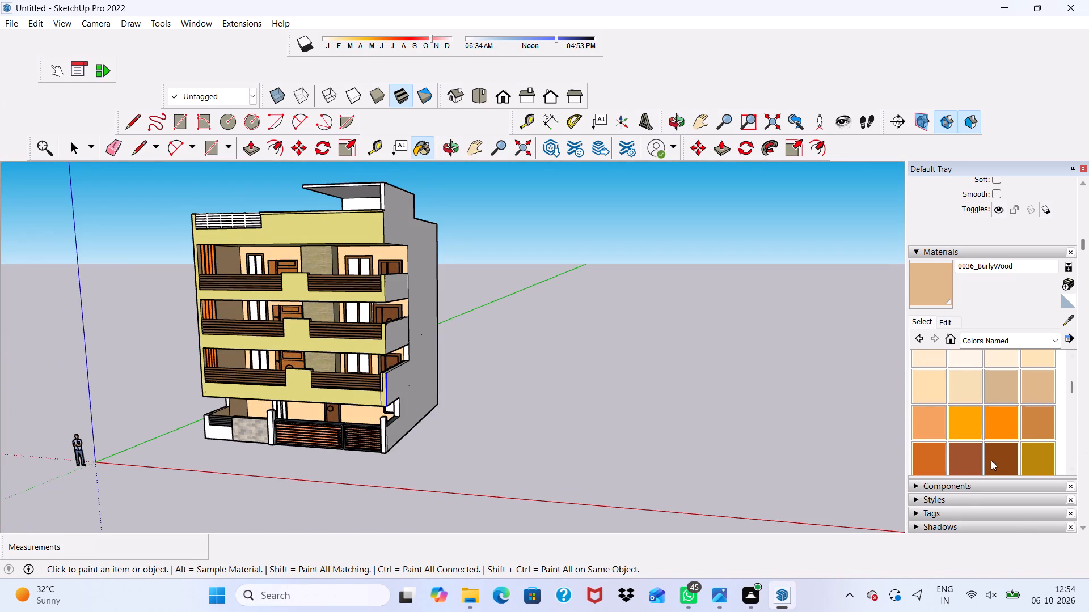
Paint the front and gate-side faces of the pillar between the stone panel and the gate with 0081_CadetBlue.
scroll(1007, 393, down, 1)
scroll(1056, 363, down, 1)
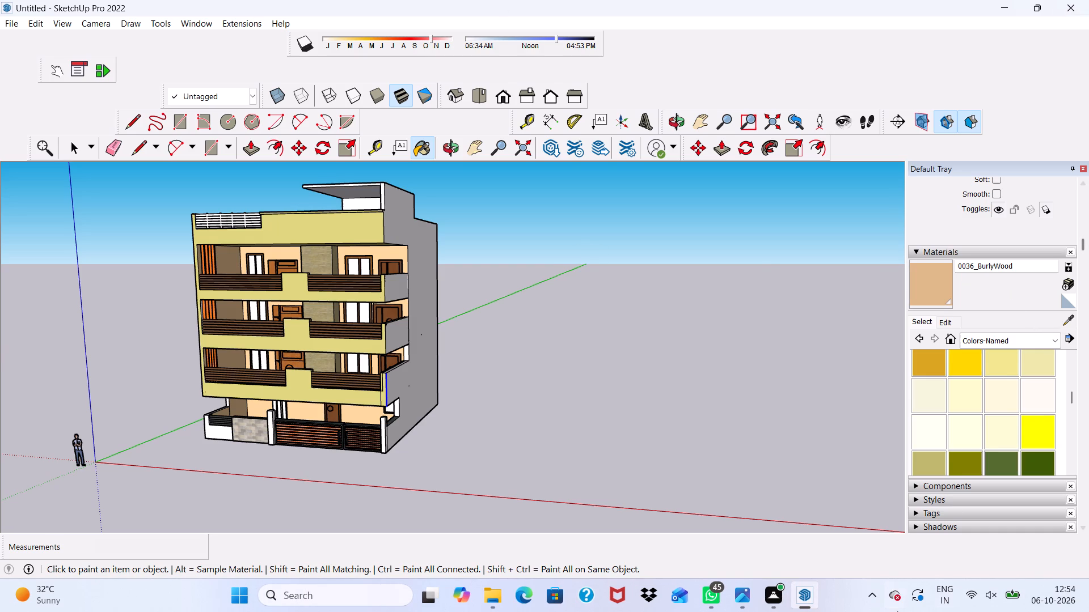
scroll(902, 575, down, 2)
scroll(950, 437, down, 2)
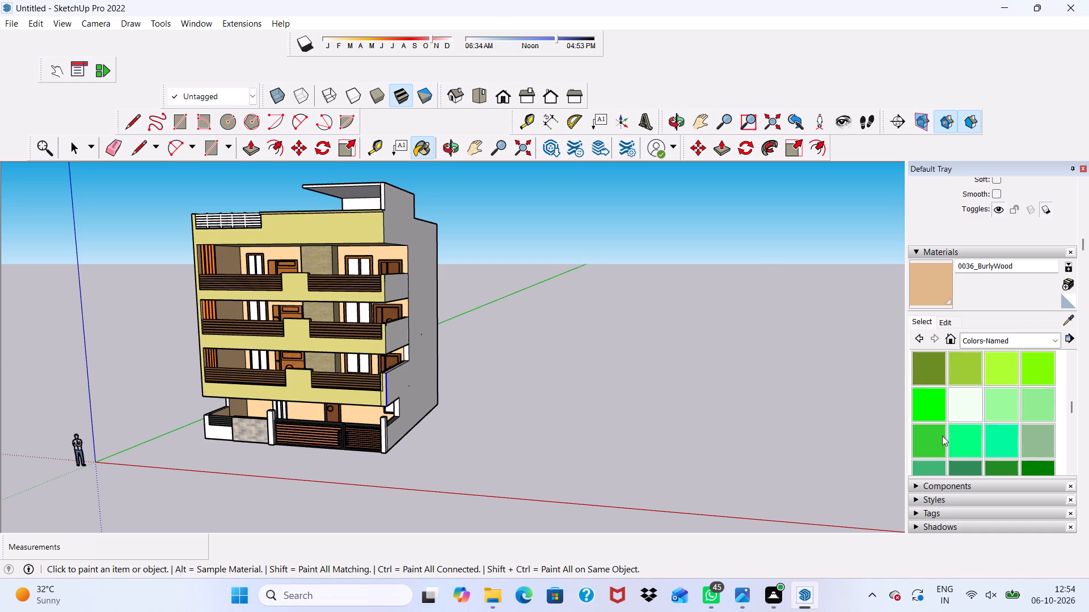
scroll(940, 437, down, 2)
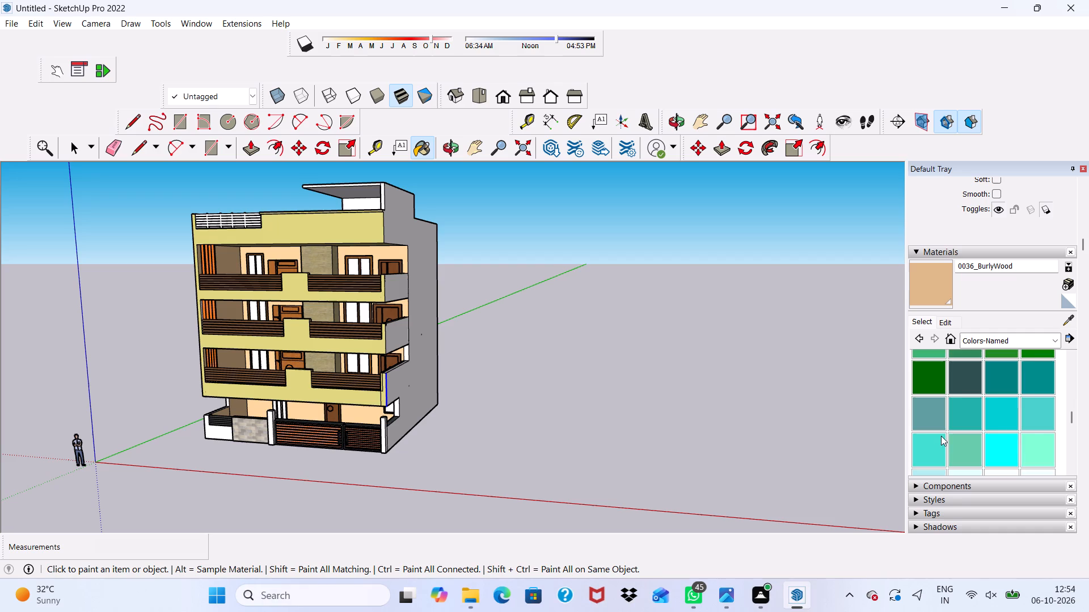
scroll(946, 436, down, 1)
scroll(952, 415, up, 1)
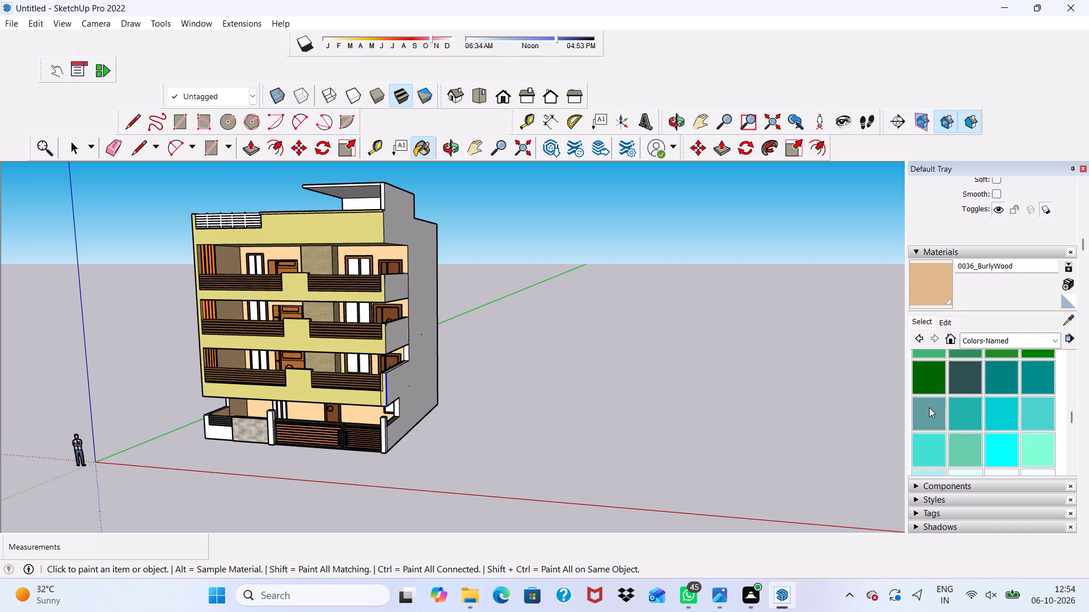
click(928, 407)
scroll(458, 392, up, 2)
scroll(335, 461, up, 3)
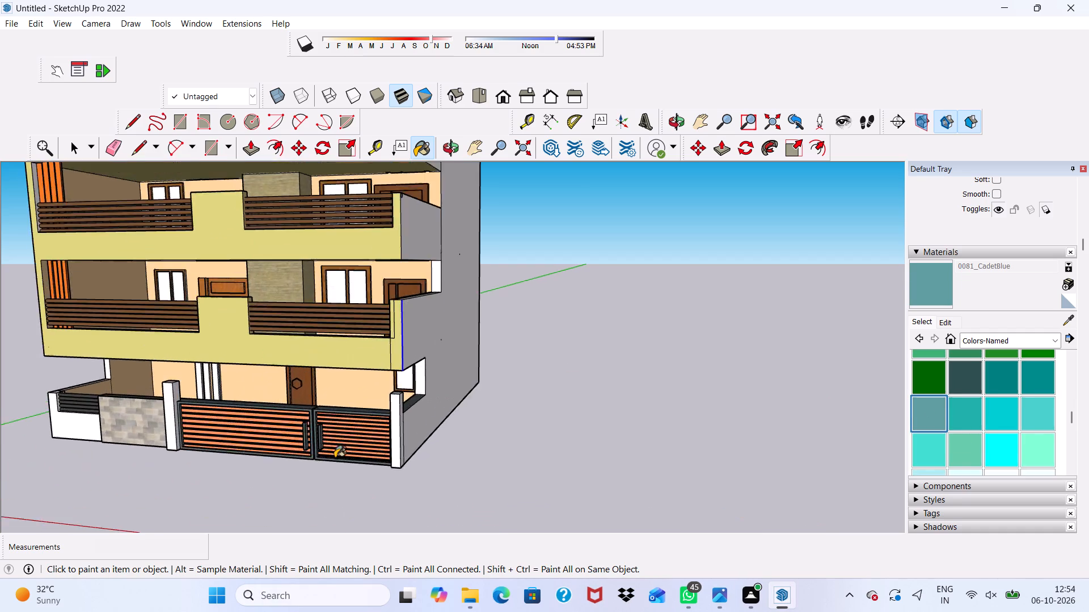
scroll(335, 458, up, 7)
scroll(117, 402, up, 3)
click(78, 385)
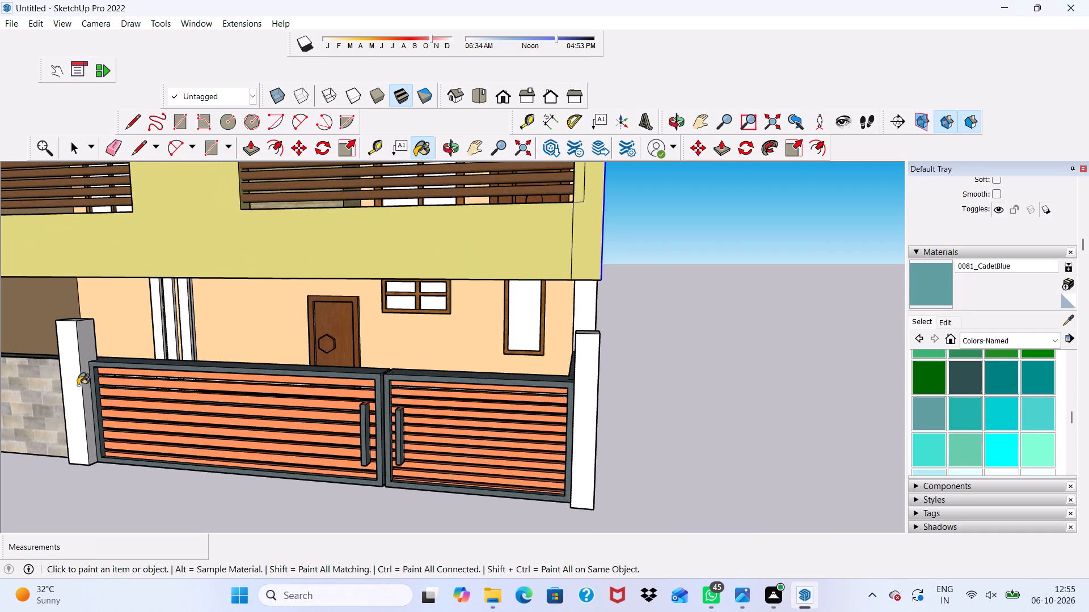
scroll(80, 377, up, 3)
click(82, 357)
Paint the same pillar's stone-panel side face and its top with 0081_CadetBlue.
scroll(88, 326, down, 3)
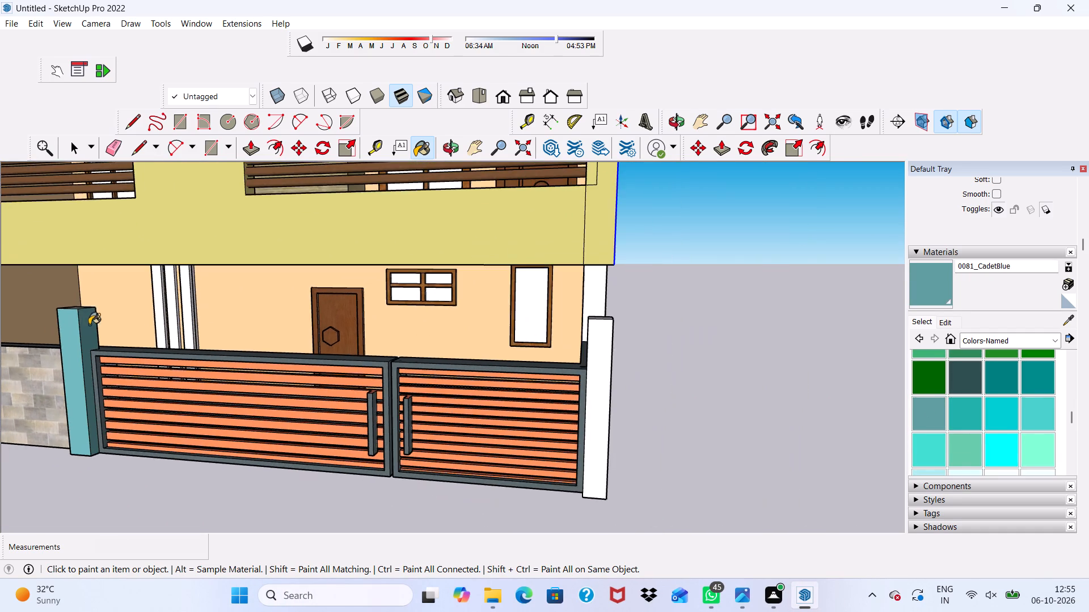
middle_drag(89, 325, 338, 292)
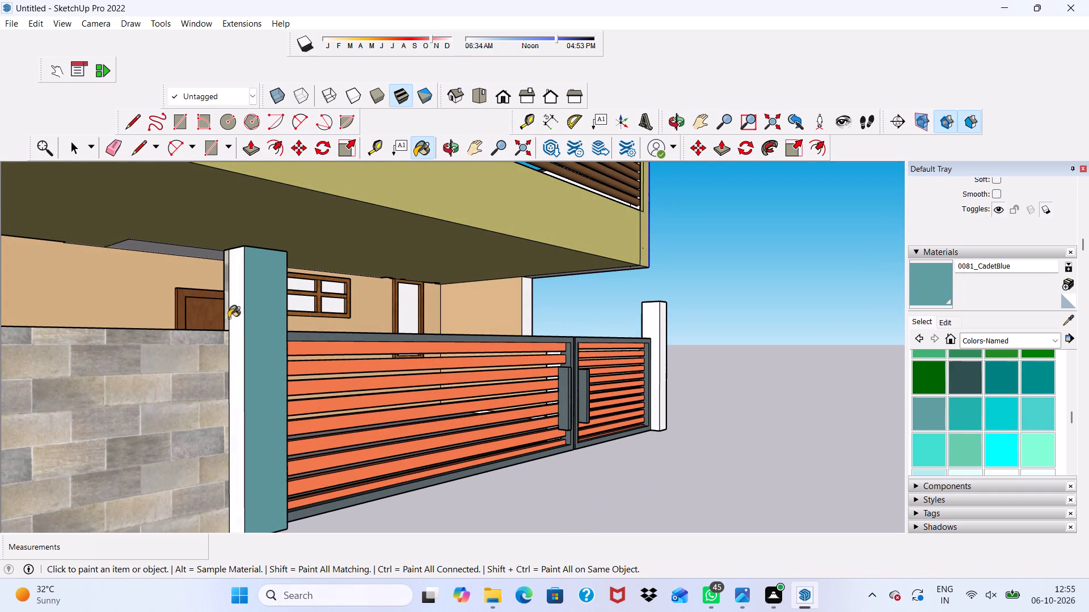
click(233, 314)
scroll(249, 283, down, 1)
scroll(249, 282, up, 1)
scroll(250, 282, down, 2)
middle_drag(251, 280, 240, 429)
middle_click(240, 429)
scroll(240, 429, up, 2)
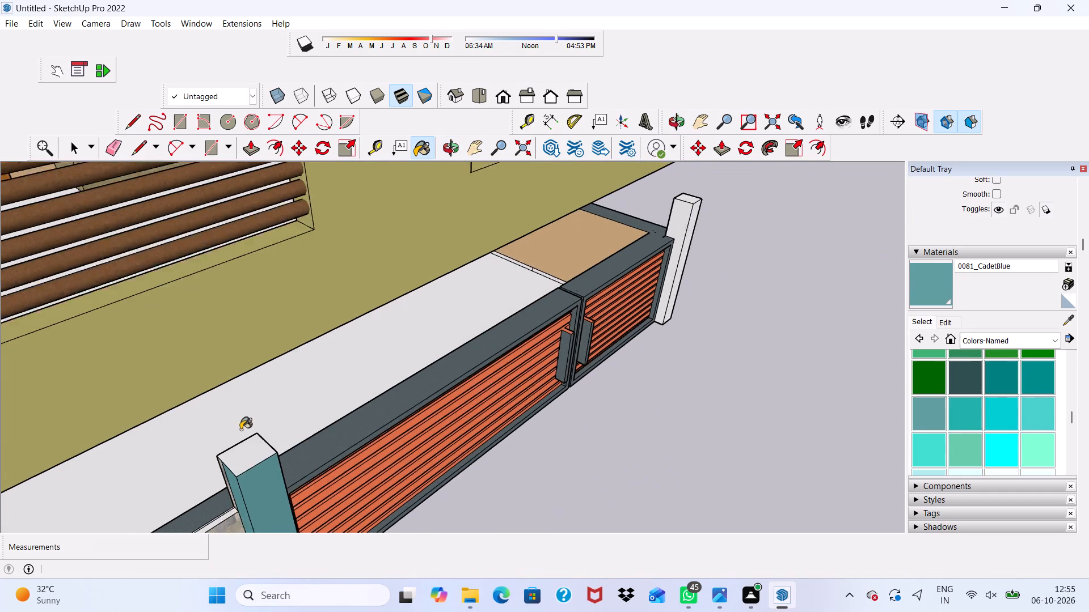
click(251, 464)
Paint the outer, front and gate-side faces of the pillar at the far end of the gates with 0081_CadetBlue.
scroll(253, 459, down, 1)
scroll(253, 459, up, 1)
scroll(253, 459, down, 3)
middle_drag(378, 456, 258, 422)
scroll(377, 456, down, 1)
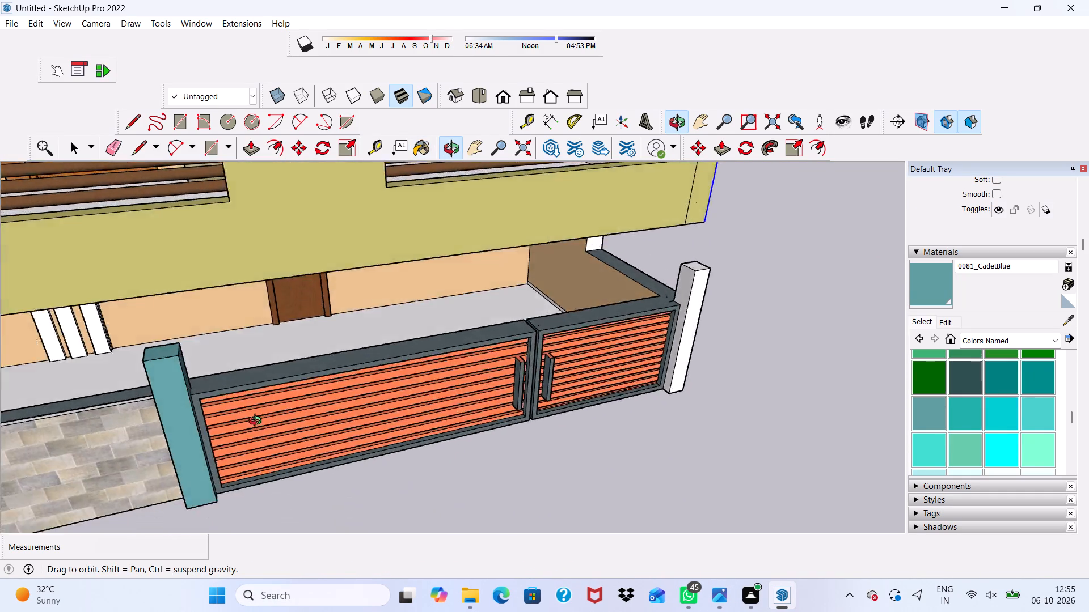
middle_drag(258, 422, 33, 344)
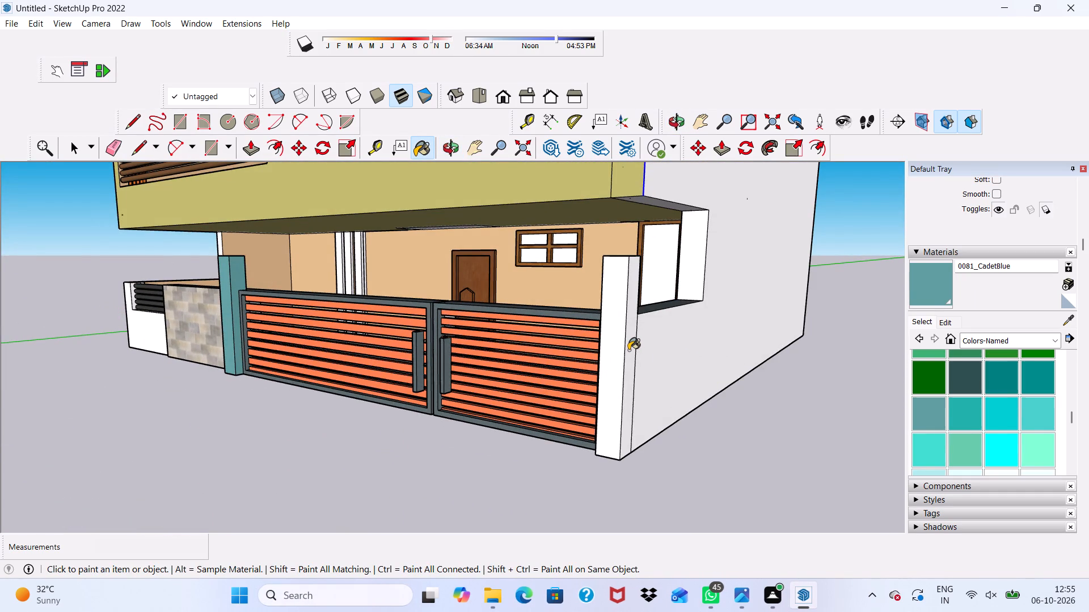
click(628, 350)
scroll(627, 350, up, 1)
click(621, 338)
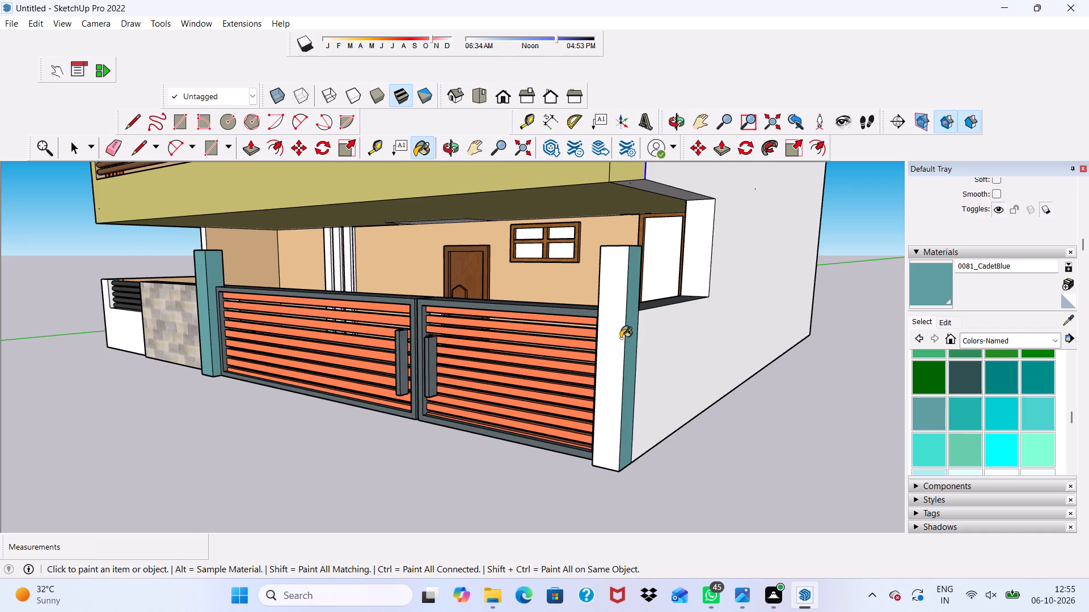
middle_drag(619, 337, 842, 345)
scroll(708, 307, up, 3)
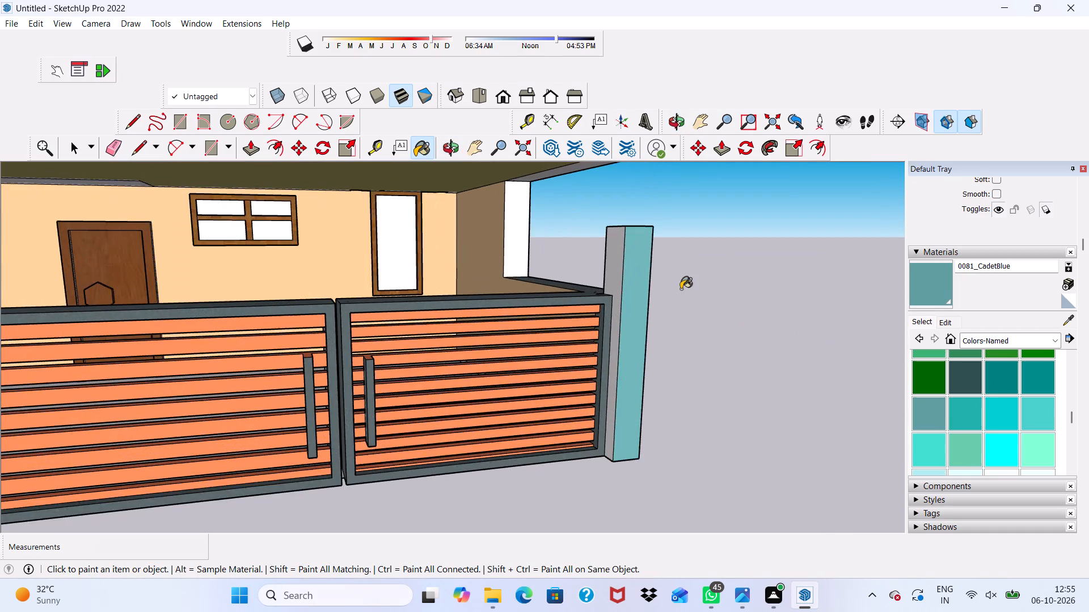
scroll(632, 264, up, 2)
click(607, 261)
Examine the gates and both pillars from several angles, from above and at ground level.
scroll(609, 256, down, 3)
middle_drag(614, 253, 613, 252)
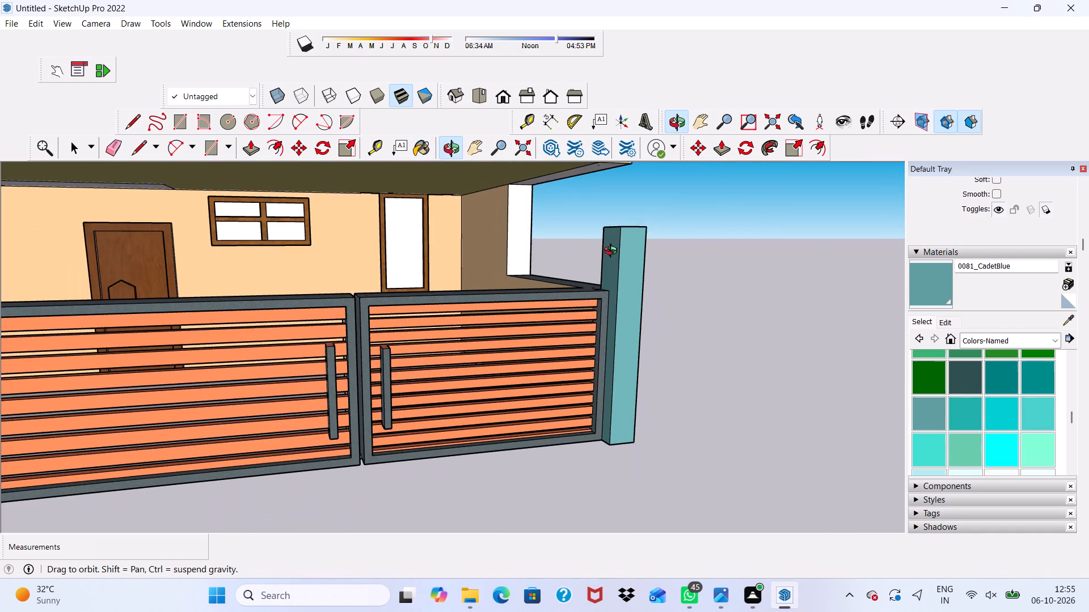
middle_drag(613, 252, 191, 249)
scroll(191, 245, up, 1)
scroll(200, 233, down, 1)
scroll(200, 232, up, 1)
scroll(202, 231, down, 4)
middle_drag(208, 227, 631, 308)
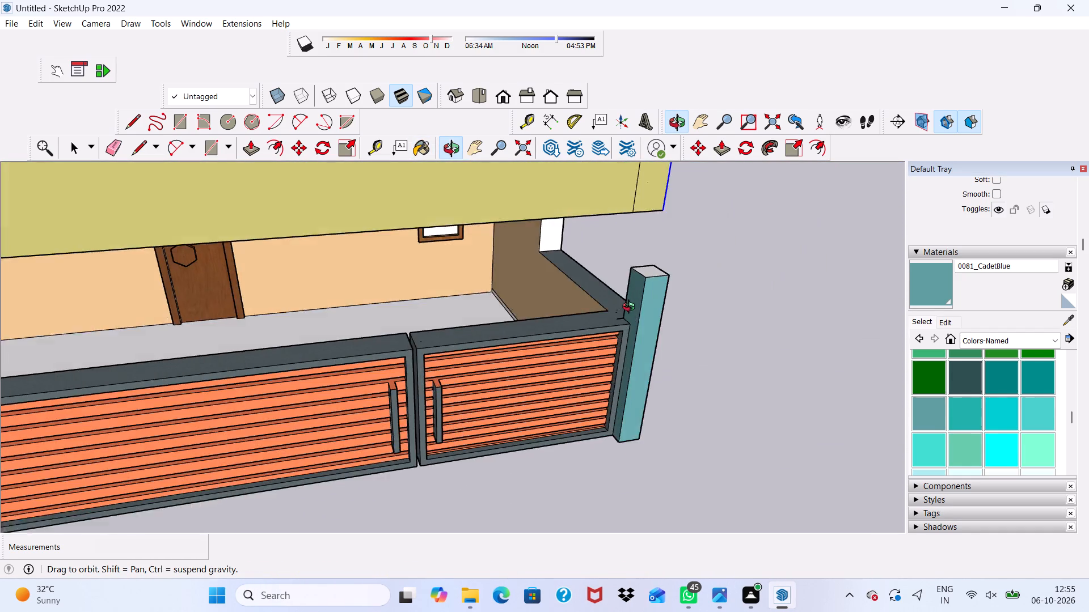
middle_drag(631, 308, 633, 200)
middle_click(633, 200)
scroll(628, 203, up, 2)
scroll(625, 205, down, 3)
scroll(632, 202, up, 1)
scroll(634, 202, down, 6)
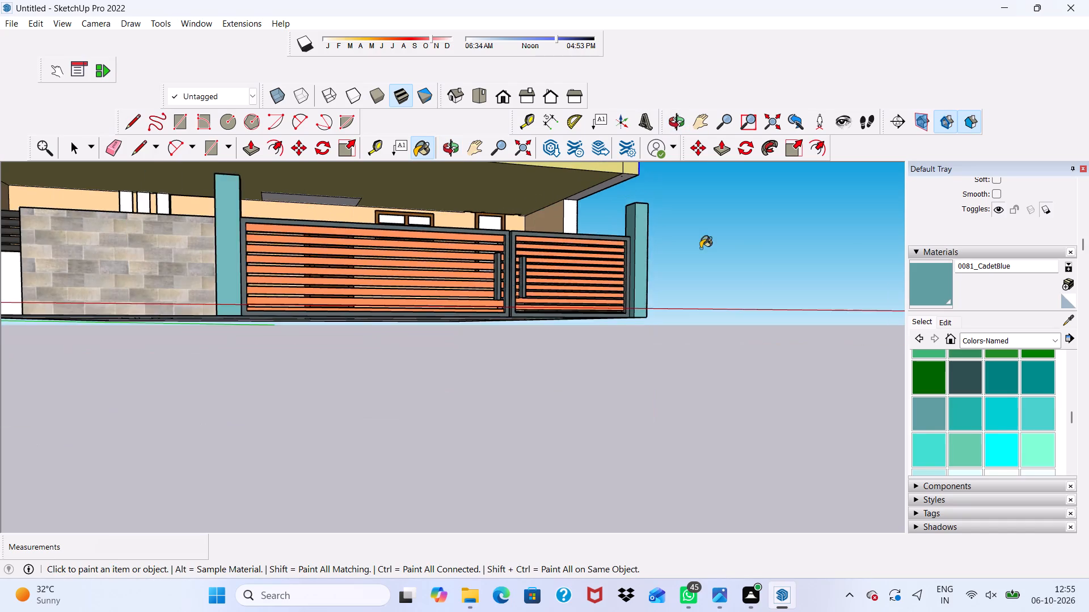
Paint the front of the low white compound wall below the black railing with 0081_CadetBlue.
scroll(700, 248, down, 4)
scroll(99, 252, up, 4)
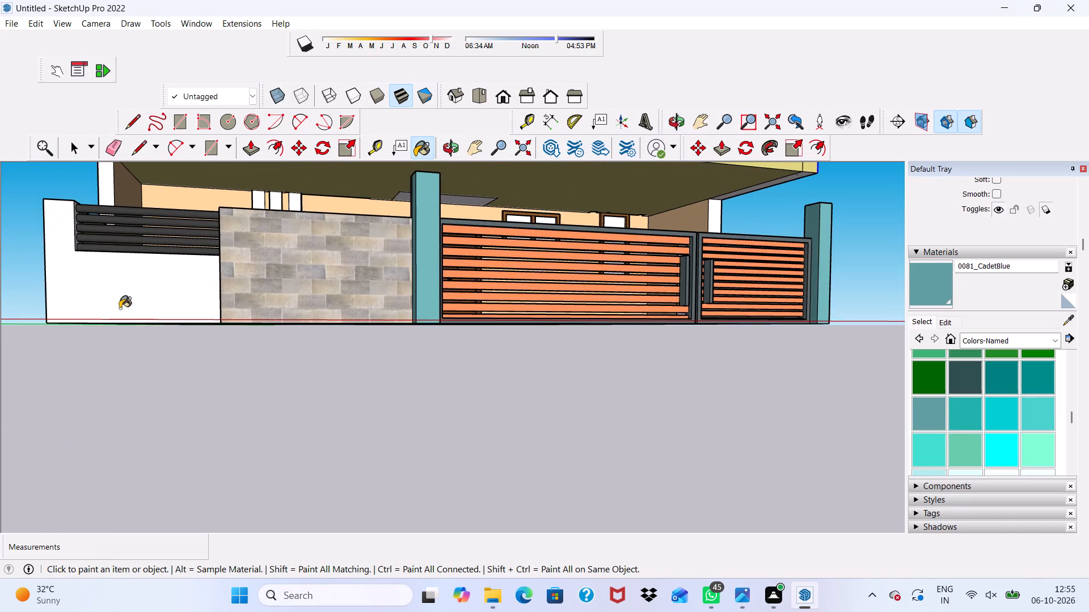
click(120, 307)
Paint the low wall's corner post top and inner faces, and the ledge under the black railing, with 0081_CadetBlue.
scroll(121, 305, down, 8)
scroll(448, 266, up, 1)
scroll(447, 265, down, 2)
scroll(447, 265, up, 1)
scroll(447, 265, down, 2)
middle_drag(447, 266, 394, 339)
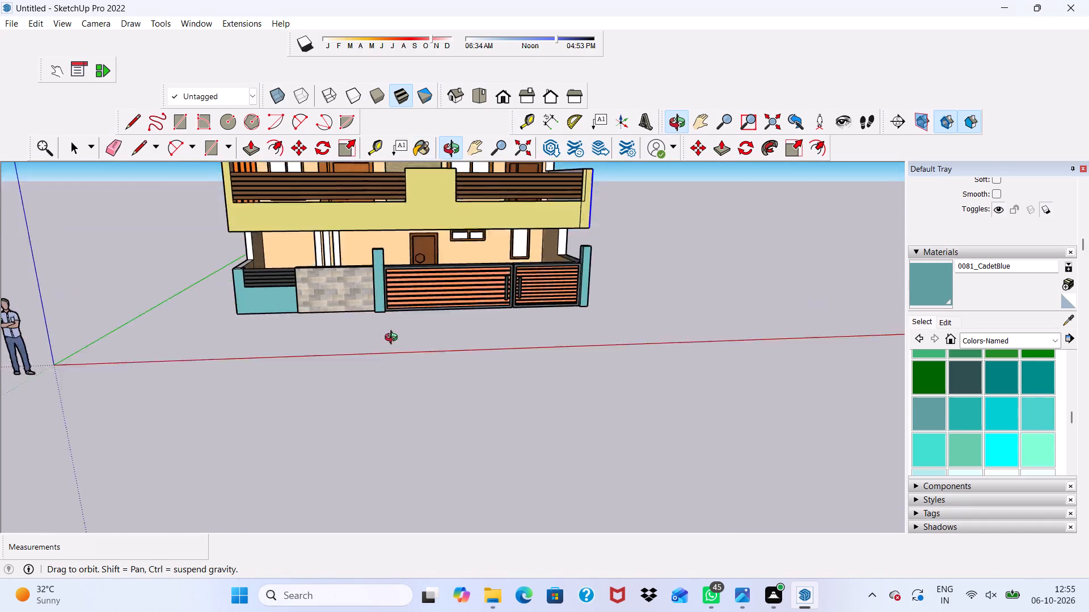
middle_drag(394, 339, 315, 430)
scroll(304, 314, up, 14)
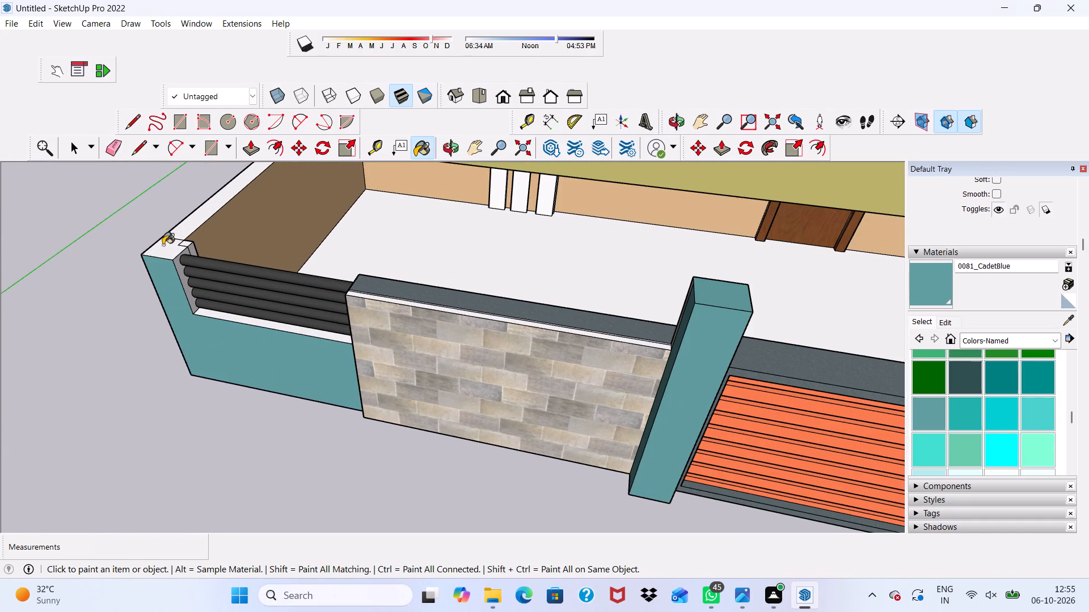
click(163, 245)
scroll(163, 251, up, 7)
click(183, 278)
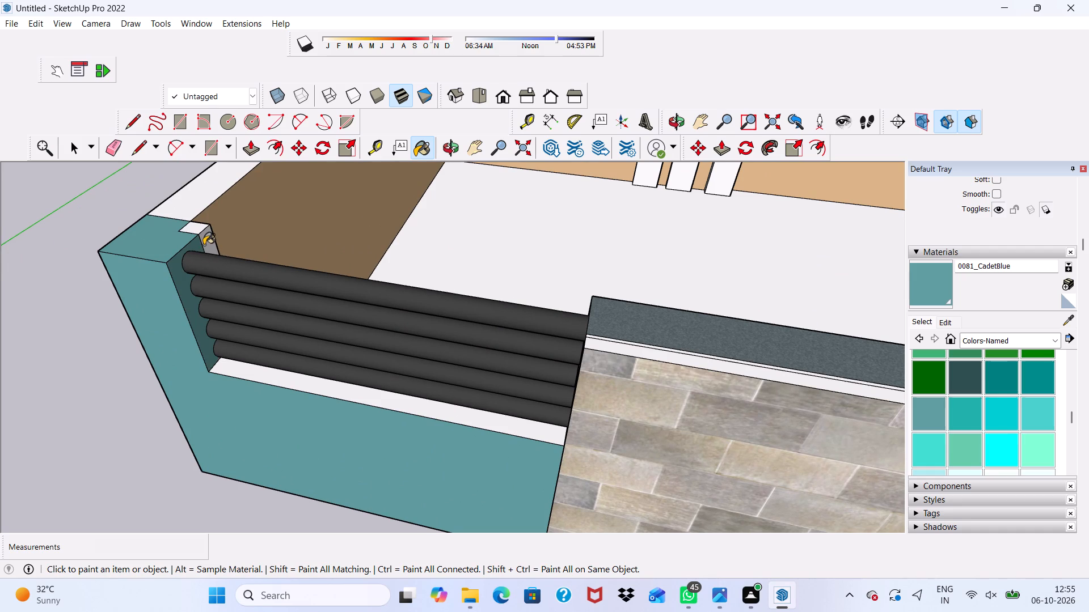
click(204, 245)
click(203, 228)
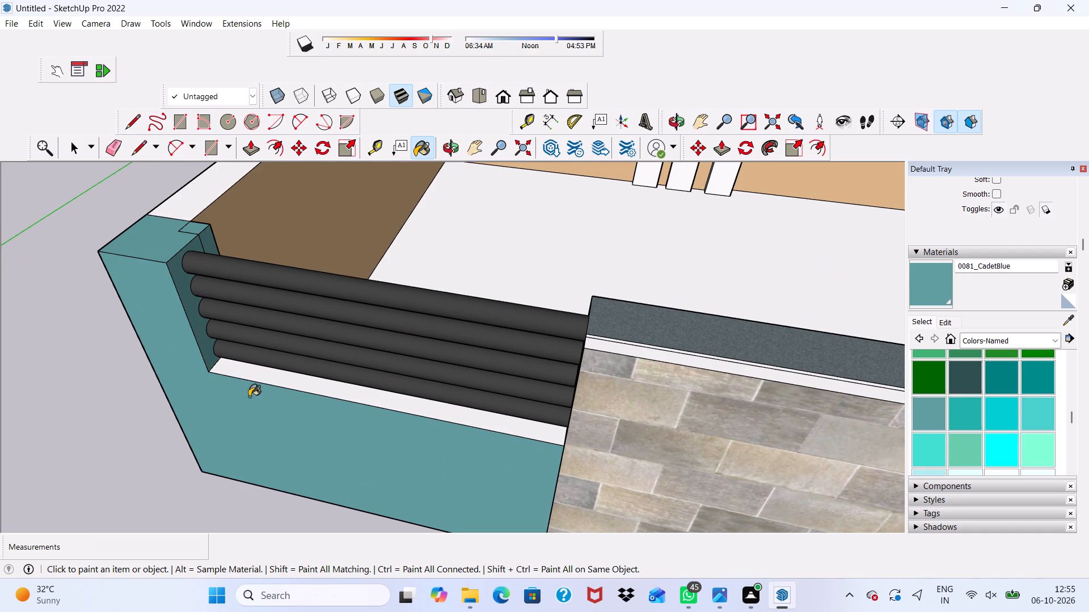
click(263, 379)
Paint the white wall end behind the stone panel, where the black railing meets it, with 0081_CadetBlue.
scroll(263, 379, up, 1)
scroll(263, 379, down, 2)
middle_drag(484, 371, 485, 371)
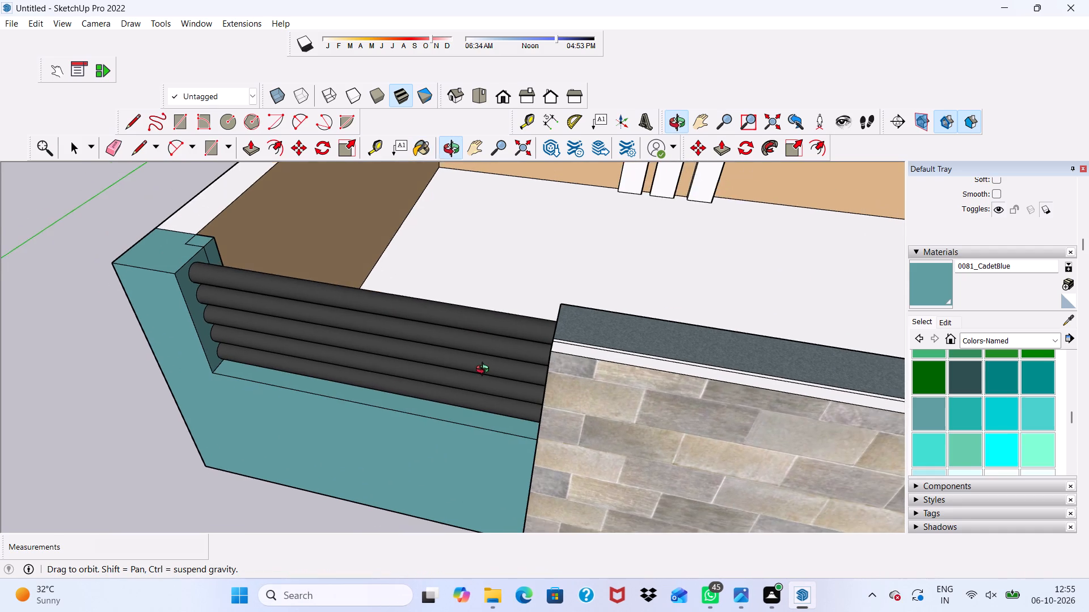
middle_drag(485, 371, 743, 367)
scroll(715, 335, up, 1)
click(495, 241)
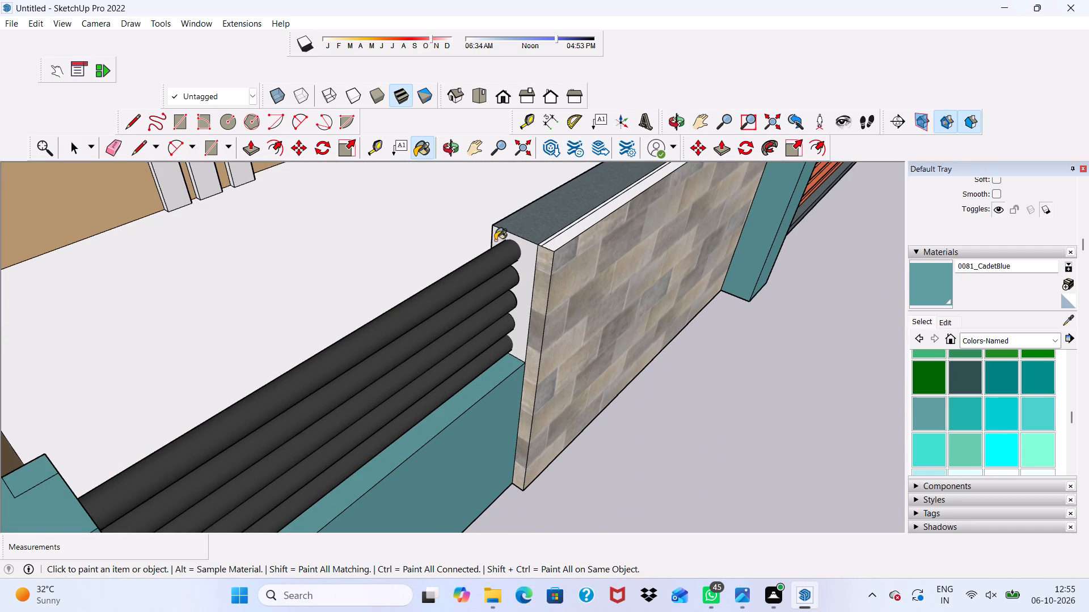
Paint the corner post's outer side face and the top of the side compound wall with 0081_CadetBlue.
scroll(498, 238, down, 15)
scroll(387, 346, up, 2)
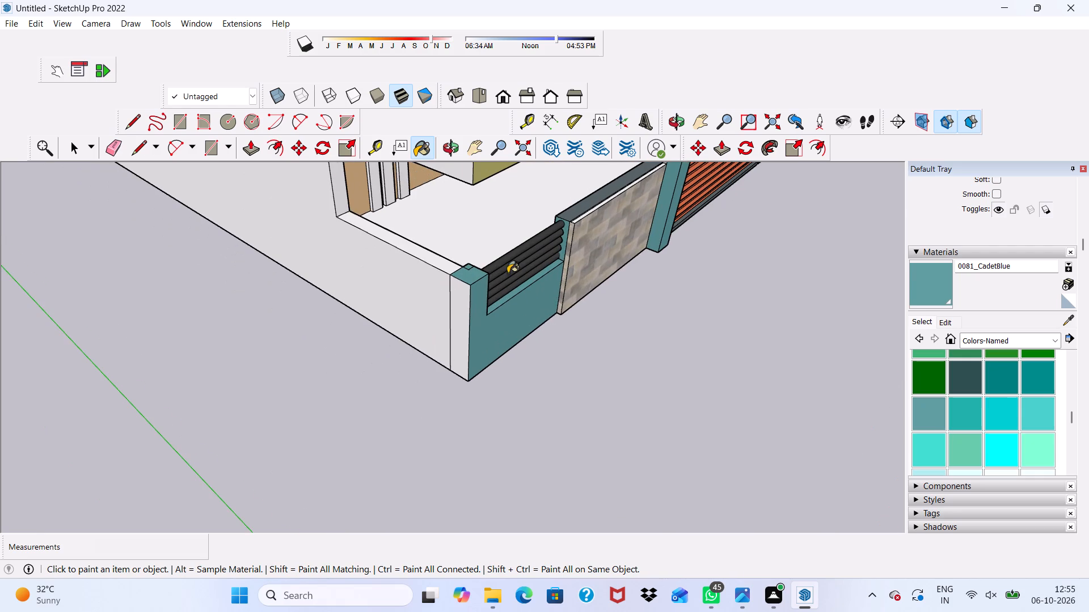
click(462, 318)
scroll(447, 247, down, 2)
scroll(447, 246, up, 1)
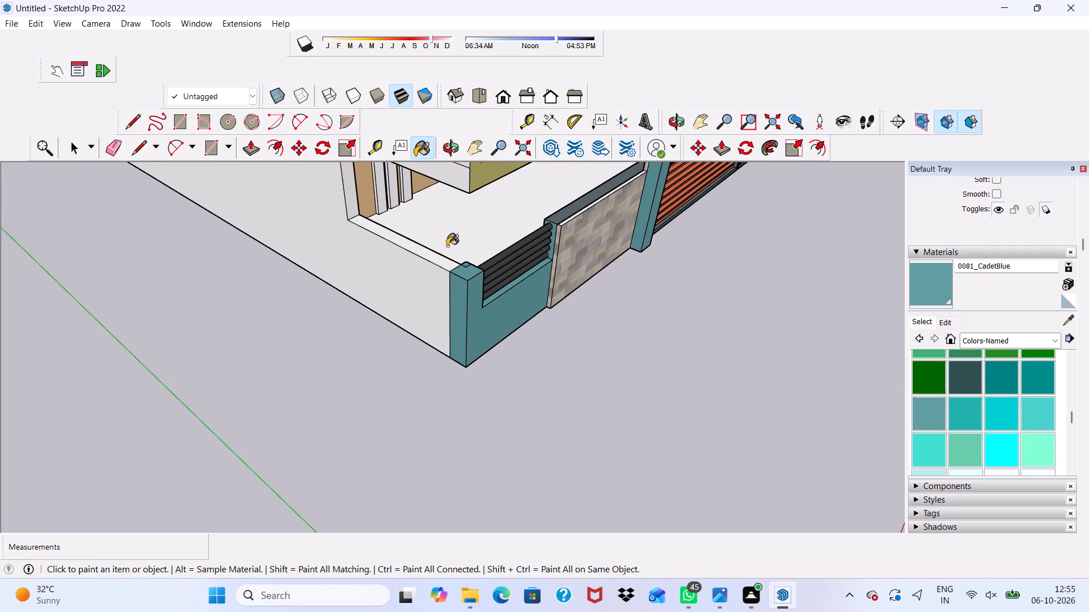
click(438, 256)
scroll(438, 256, down, 7)
middle_drag(497, 240, 286, 33)
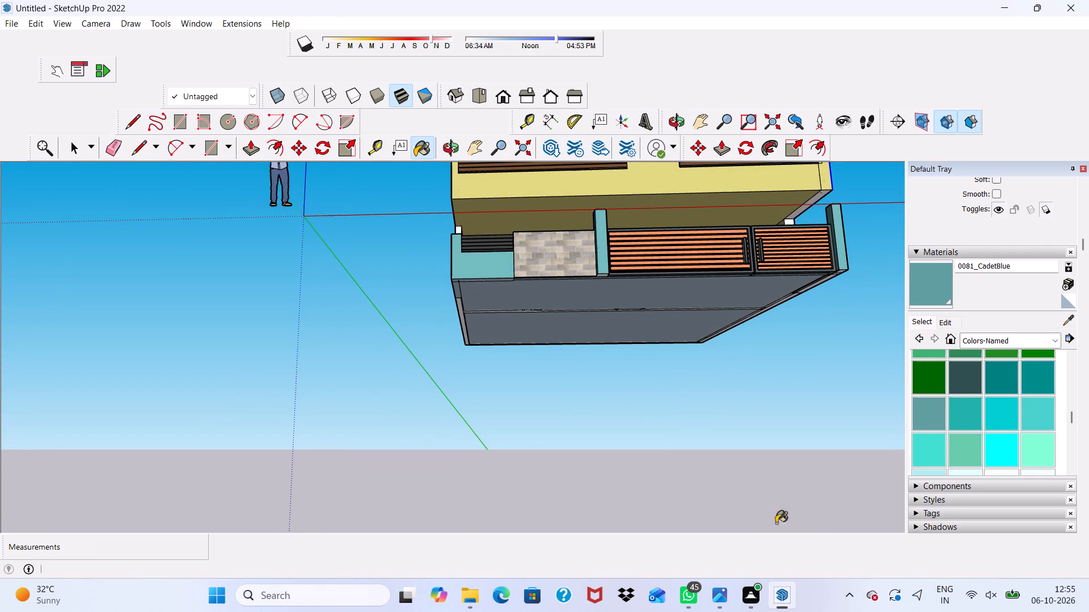
Undo the last paint fill and leave the Paint Bucket tool.
key(ctrl+z)
scroll(1067, 580, down, 4)
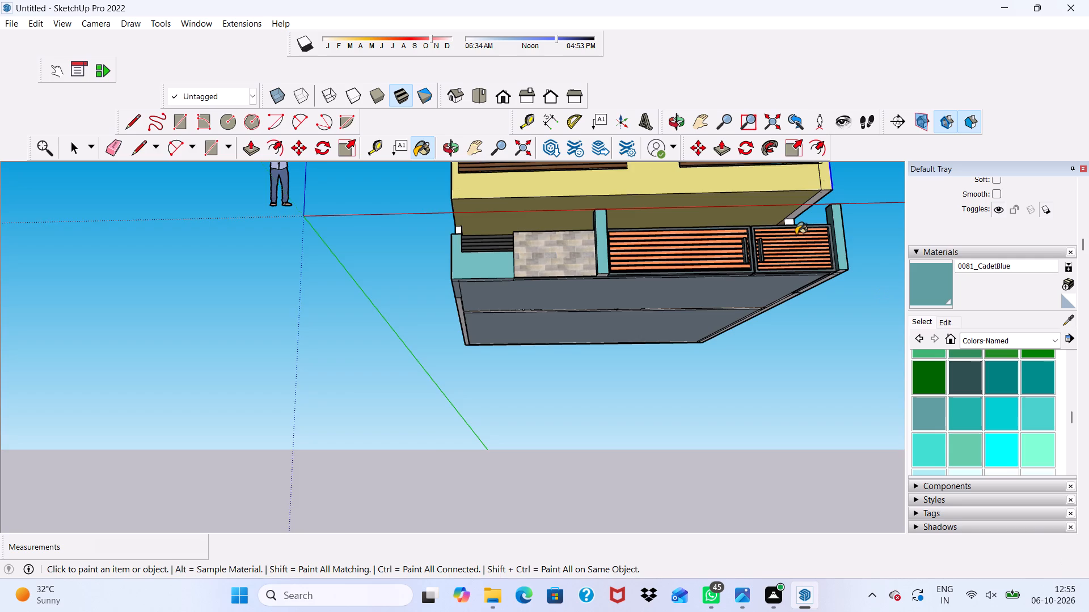
scroll(795, 235, down, 5)
middle_drag(795, 233, 698, 444)
scroll(702, 435, up, 3)
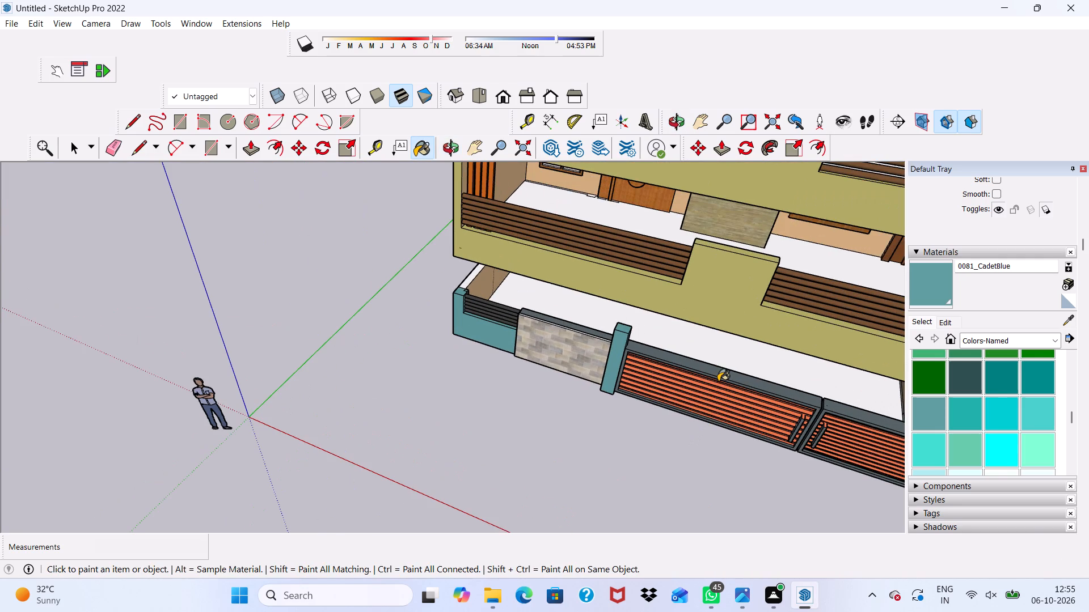
key(space)
Examine the painted front elevation, from the compound wall and gates up to the balconies.
scroll(589, 432, down, 6)
middle_drag(630, 350, 760, 250)
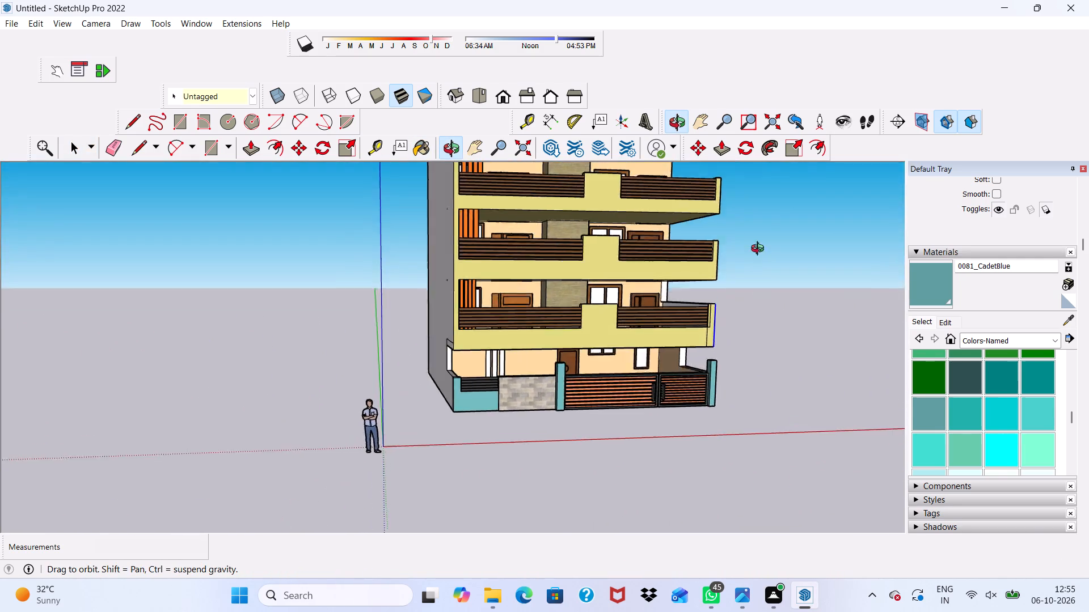
middle_drag(760, 250, 711, 295)
scroll(711, 296, up, 2)
scroll(664, 253, down, 5)
middle_drag(626, 297, 636, 199)
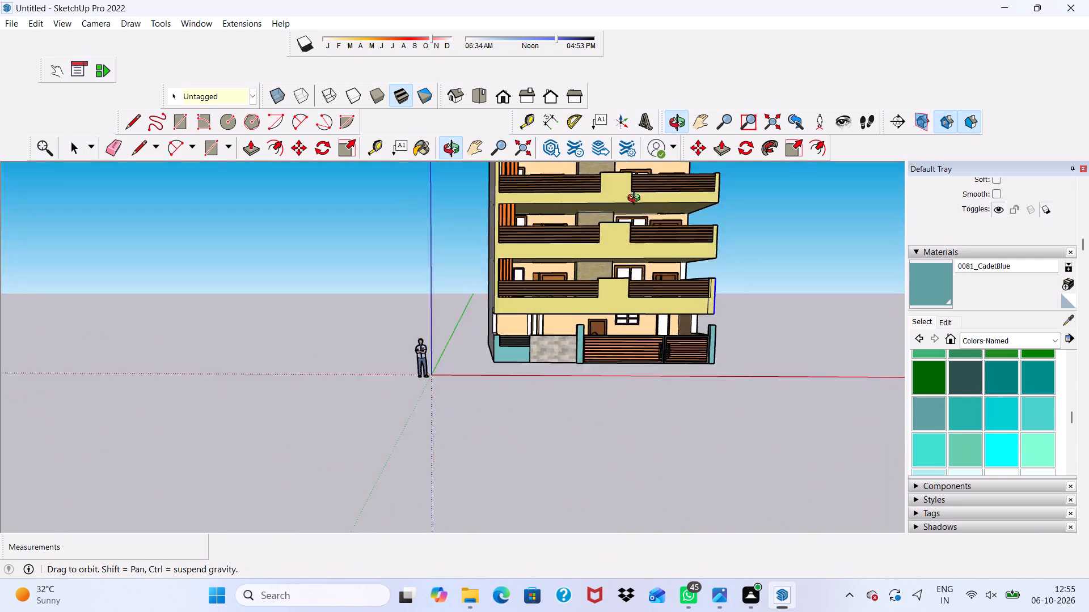
middle_drag(636, 199, 626, 193)
scroll(620, 194, up, 3)
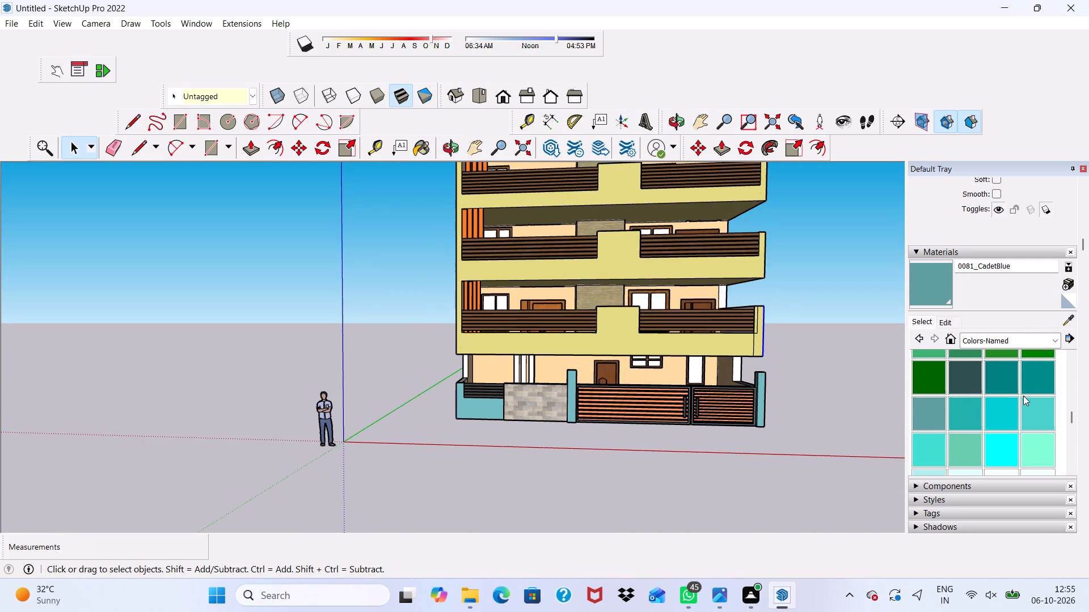
Paint the front faces of the three white vertical strips on the ground-floor wall with 0045_Goldenrod.
scroll(1023, 395, up, 4)
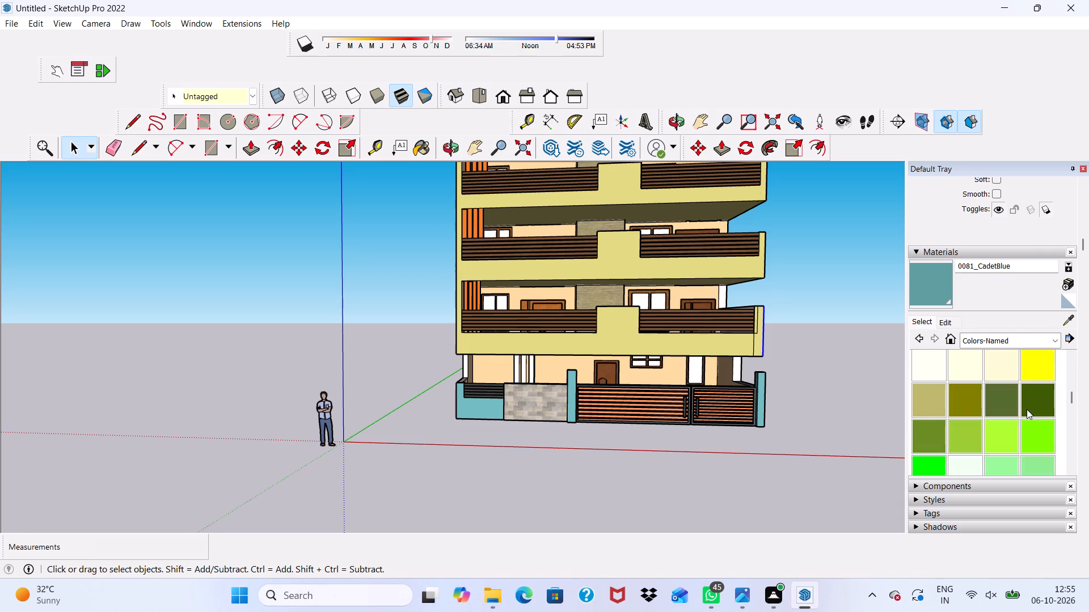
click(936, 363)
scroll(660, 364, up, 5)
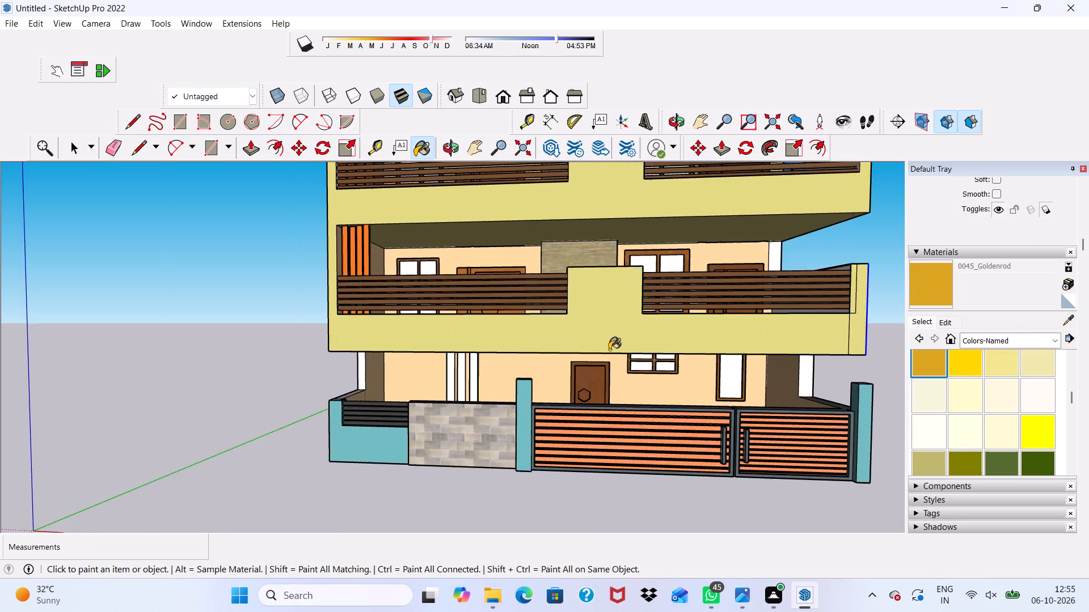
scroll(609, 350, up, 15)
click(486, 355)
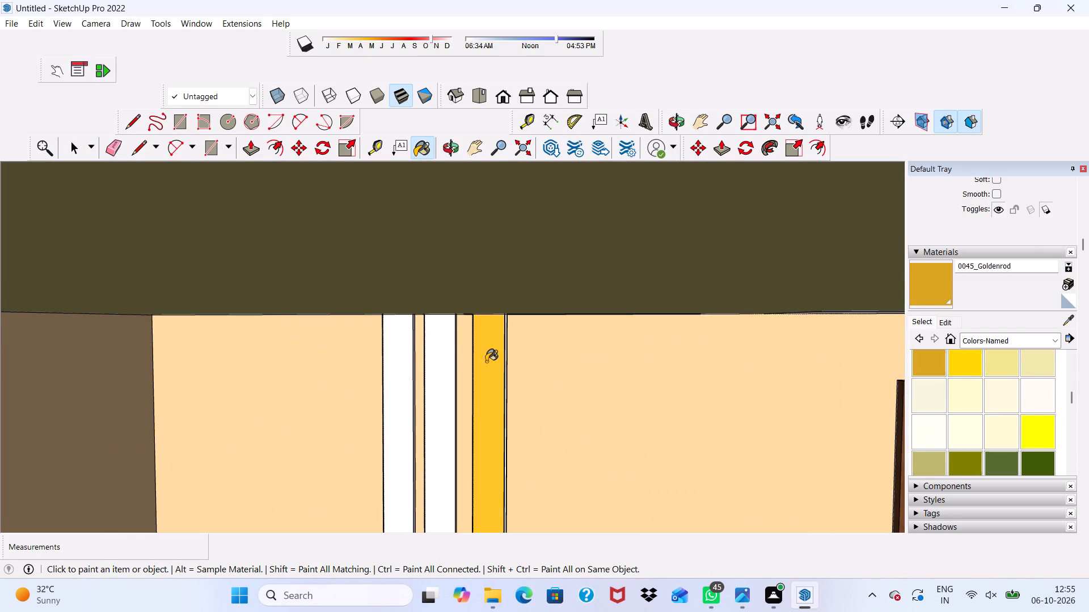
scroll(450, 367, up, 2)
click(423, 362)
click(382, 351)
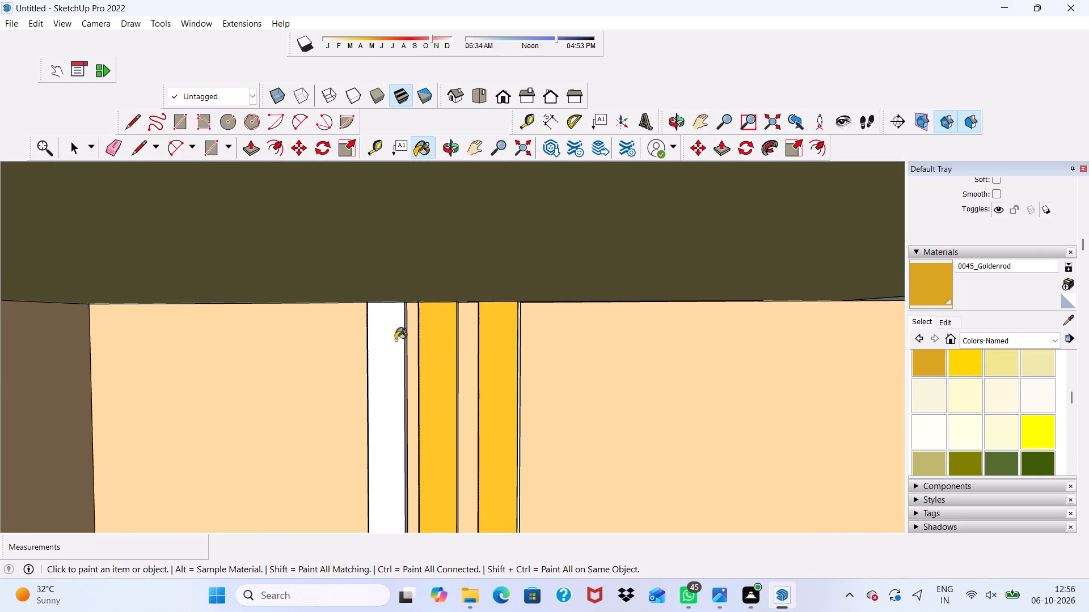
Paint the door-facing side faces of the three vertical strips and the narrow face between them with 0045_Goldenrod.
scroll(430, 286, down, 10)
scroll(544, 125, up, 1)
scroll(544, 137, down, 14)
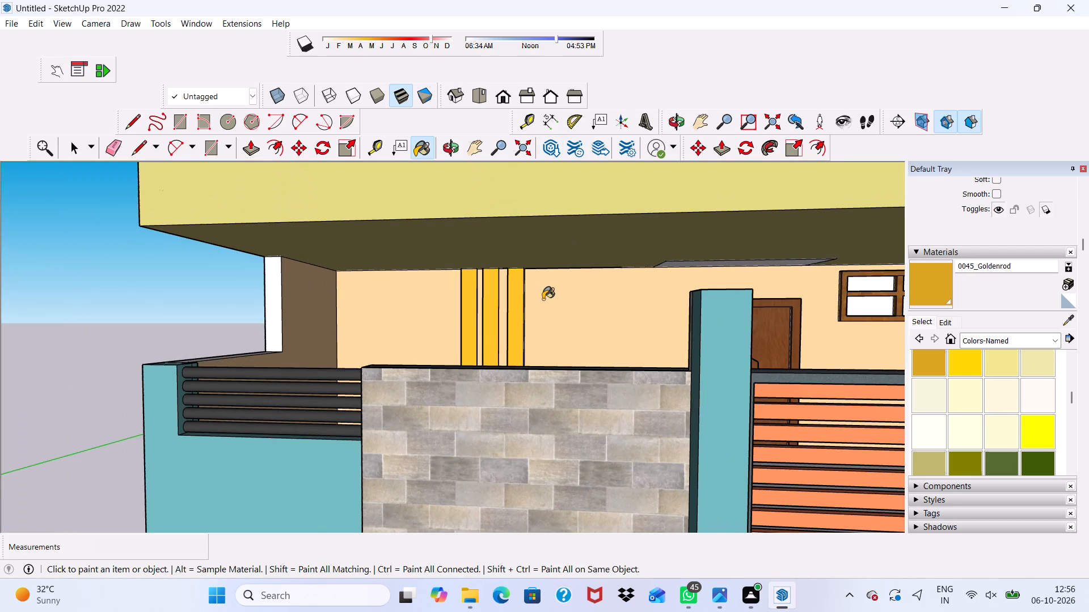
scroll(528, 284, up, 9)
middle_drag(512, 283, 398, 304)
scroll(486, 342, up, 4)
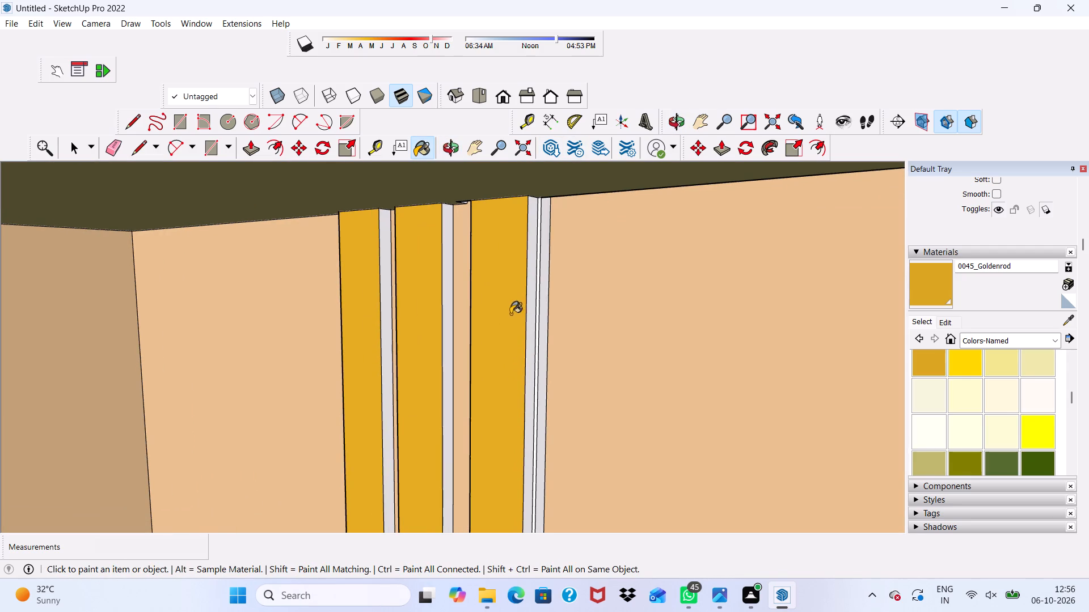
drag(533, 311, 514, 308)
drag(535, 284, 525, 291)
scroll(569, 283, up, 2)
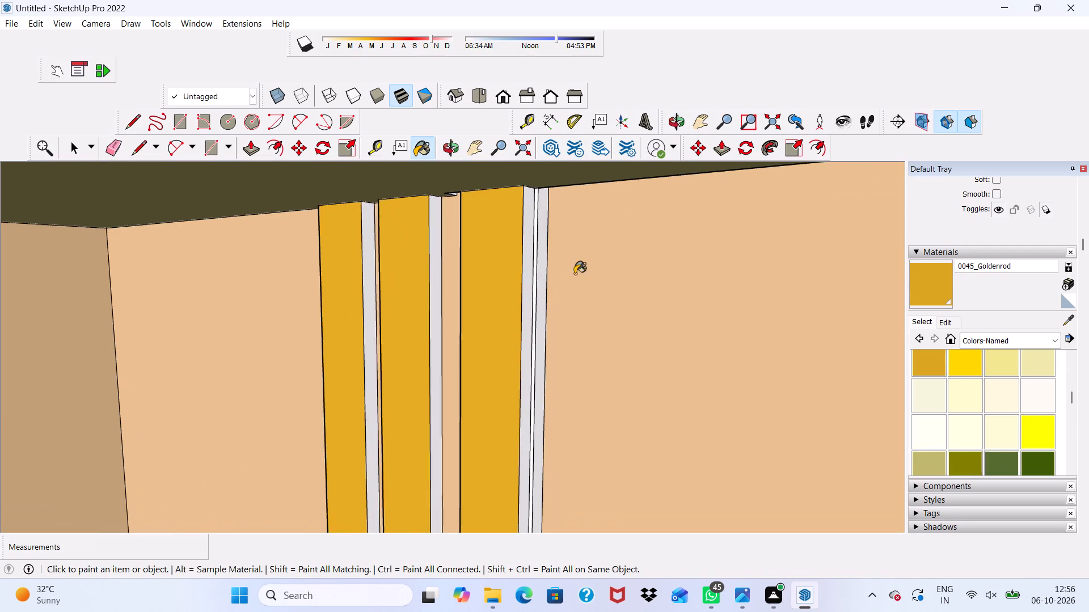
scroll(575, 274, up, 9)
click(519, 261)
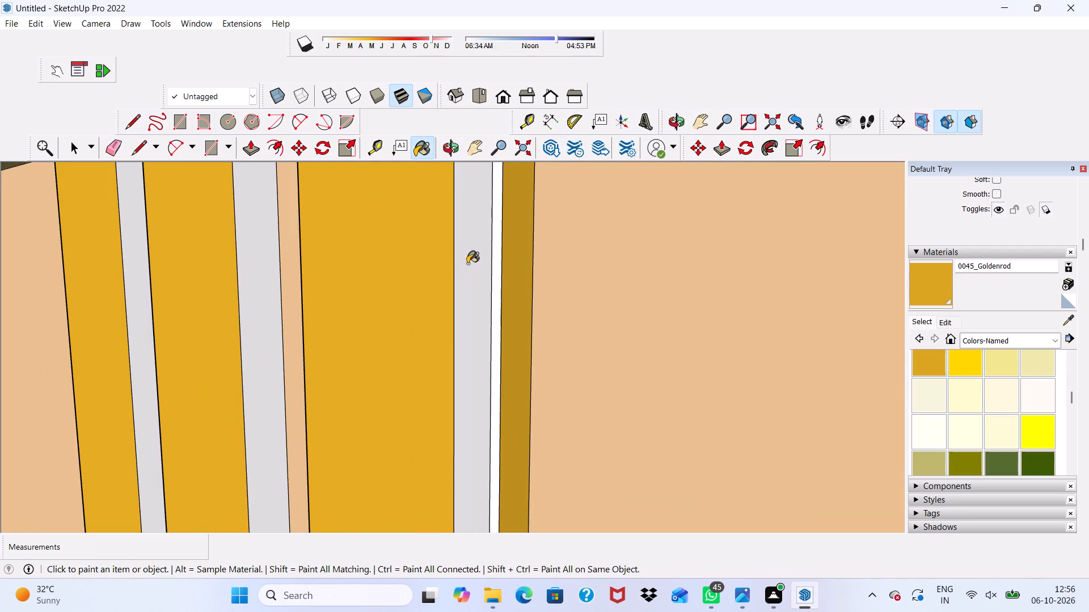
click(468, 263)
click(494, 264)
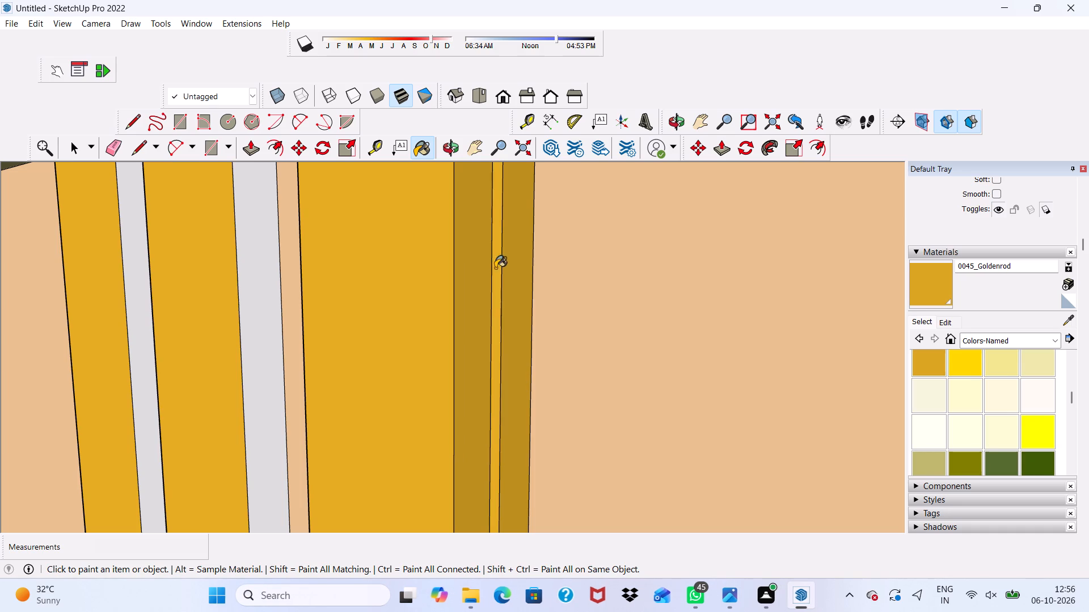
scroll(400, 281, down, 3)
scroll(305, 290, up, 1)
click(292, 302)
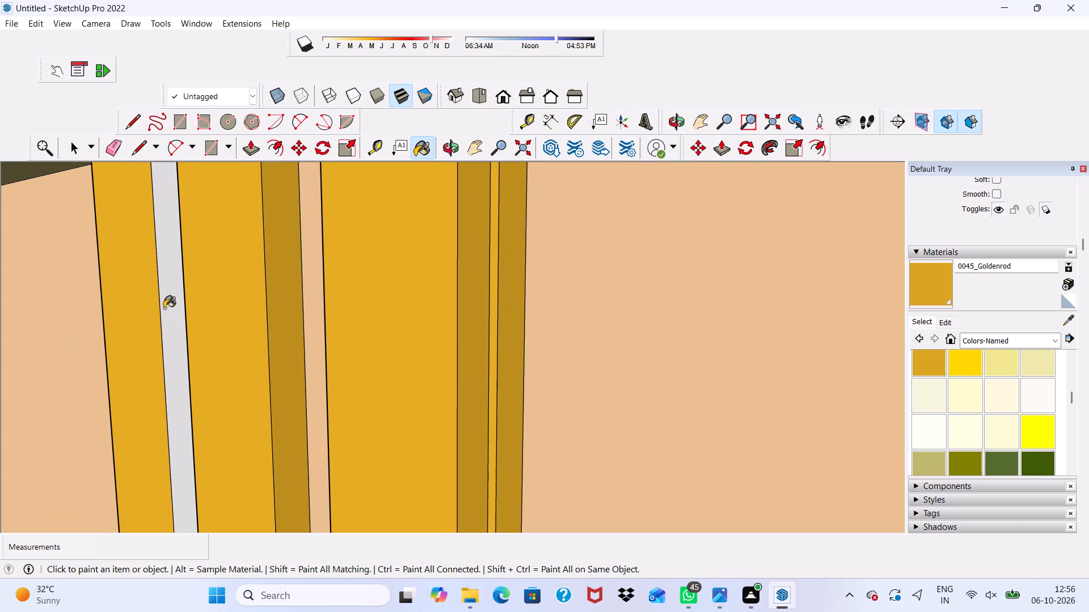
click(163, 307)
Paint the opposite side faces of the three vertical strips, away from the door, with 0045_Goldenrod.
scroll(151, 300, down, 7)
middle_drag(180, 279, 507, 231)
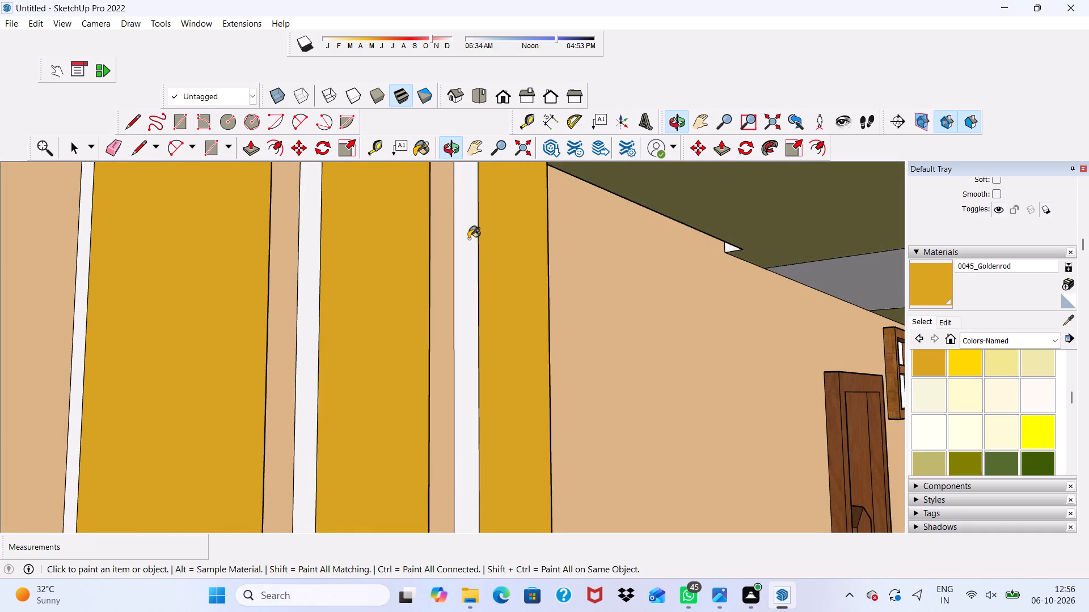
click(470, 239)
click(307, 282)
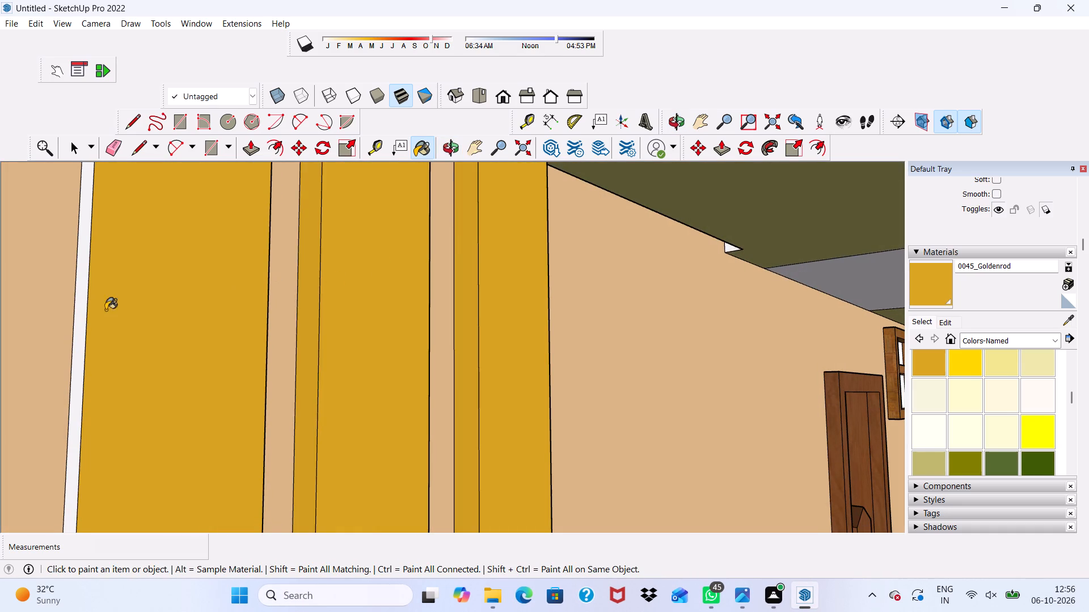
scroll(125, 306, up, 3)
click(67, 307)
scroll(70, 305, down, 3)
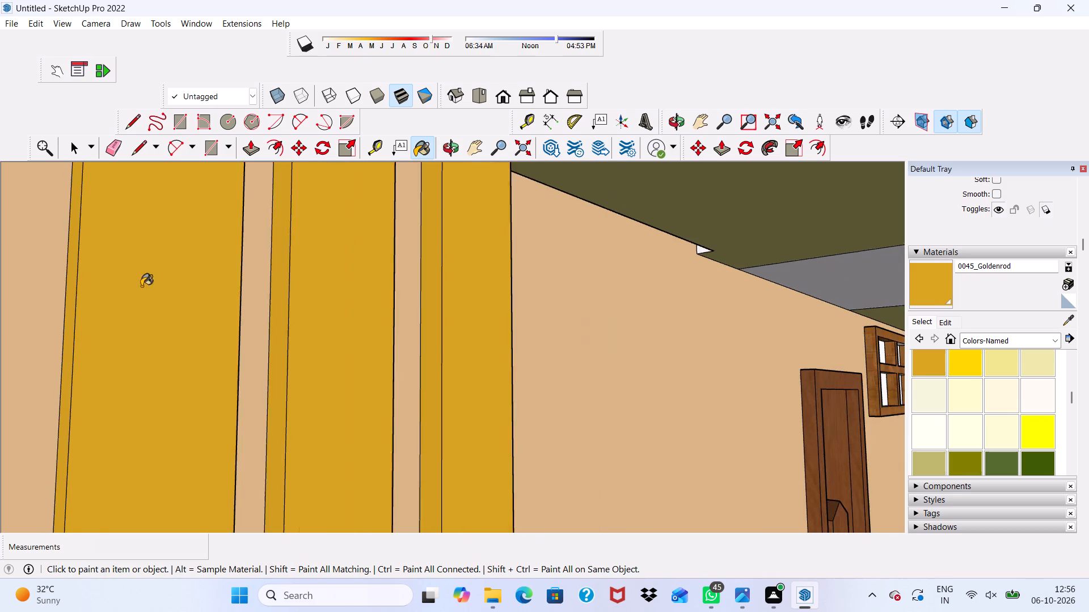
scroll(141, 286, down, 7)
key(space)
Paint the white ground-floor wall end and the ledge below it, behind the black railing, with 0057_DarkKhaki.
scroll(244, 265, down, 11)
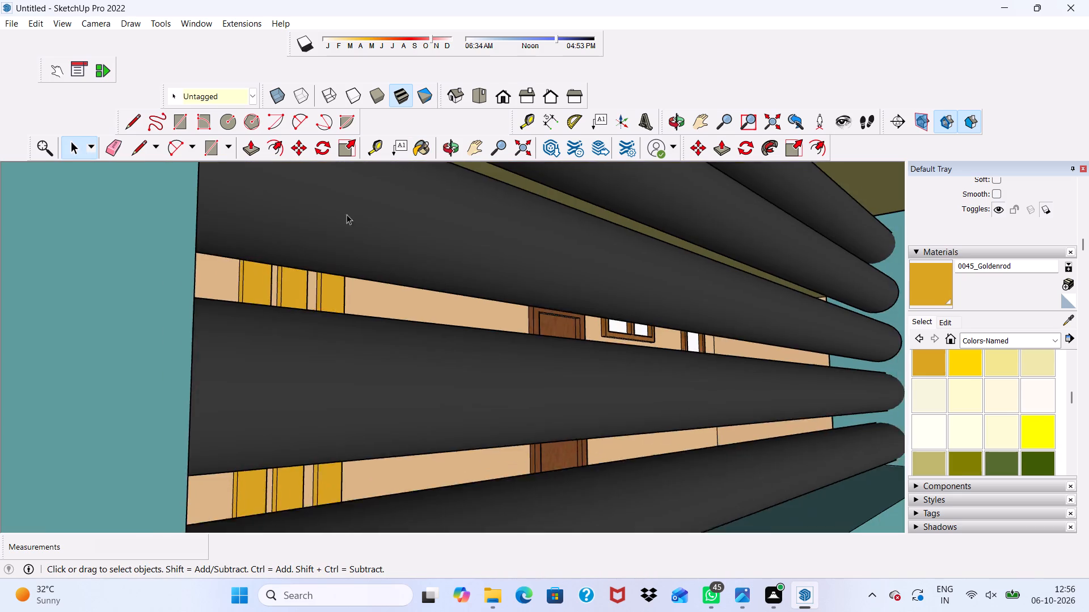
scroll(347, 214, down, 10)
click(496, 95)
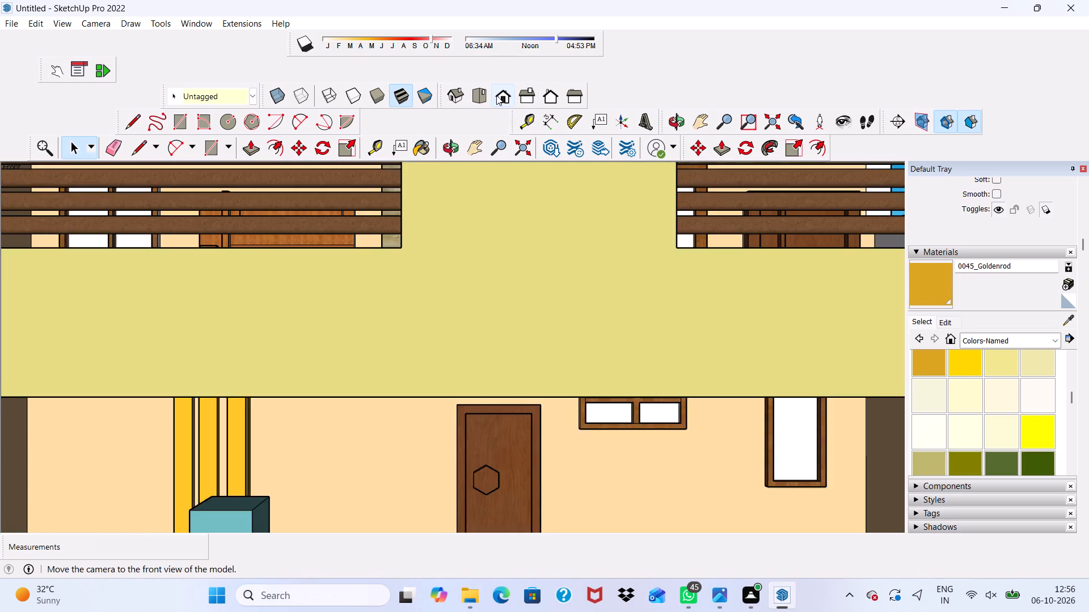
scroll(489, 155, down, 17)
middle_drag(392, 261, 328, 227)
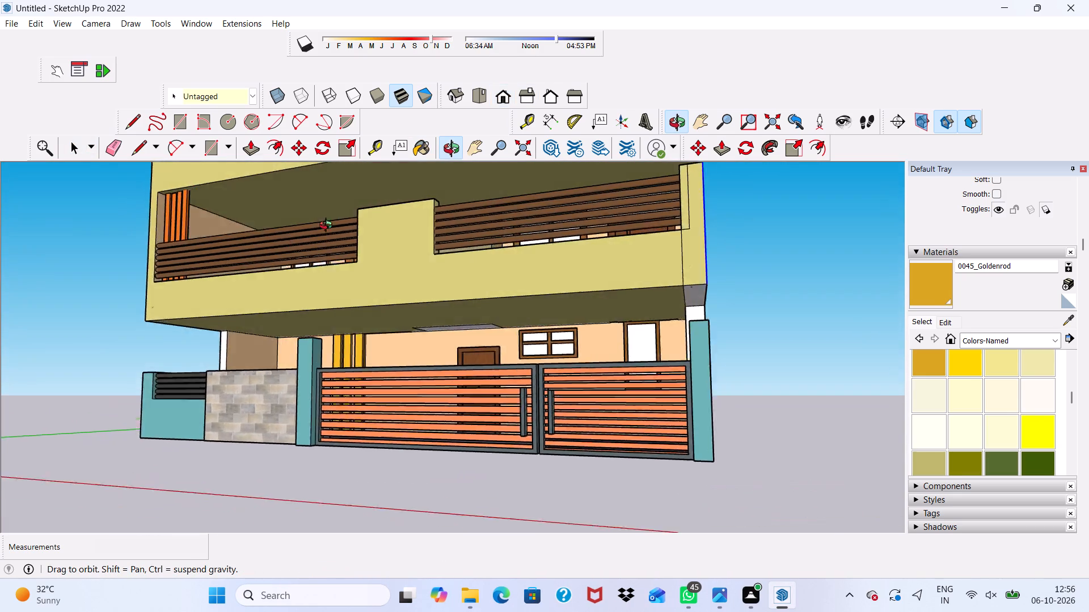
middle_drag(328, 227, 486, 271)
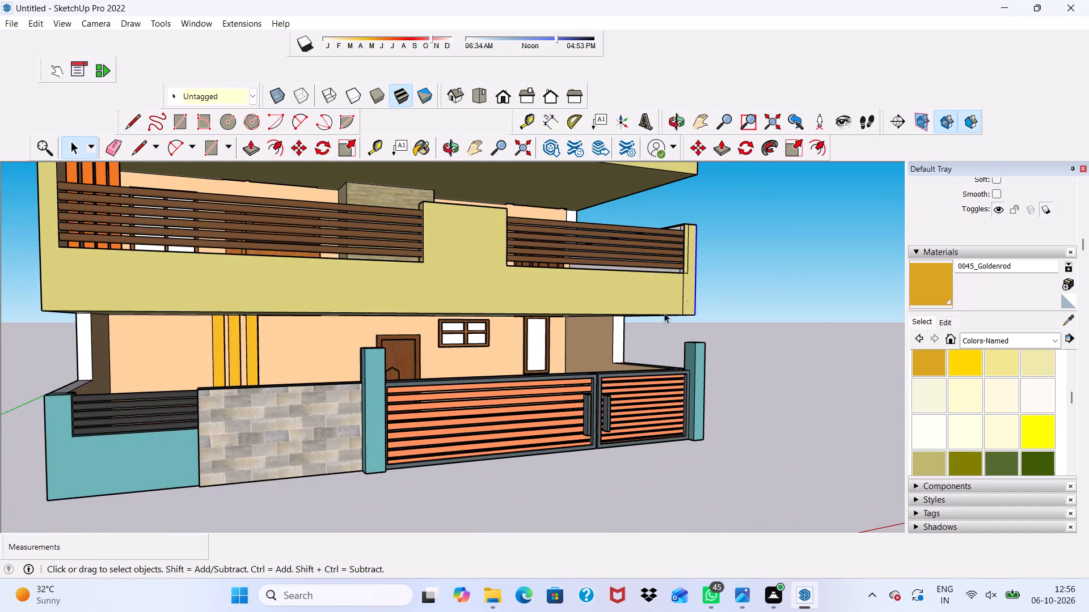
click(941, 463)
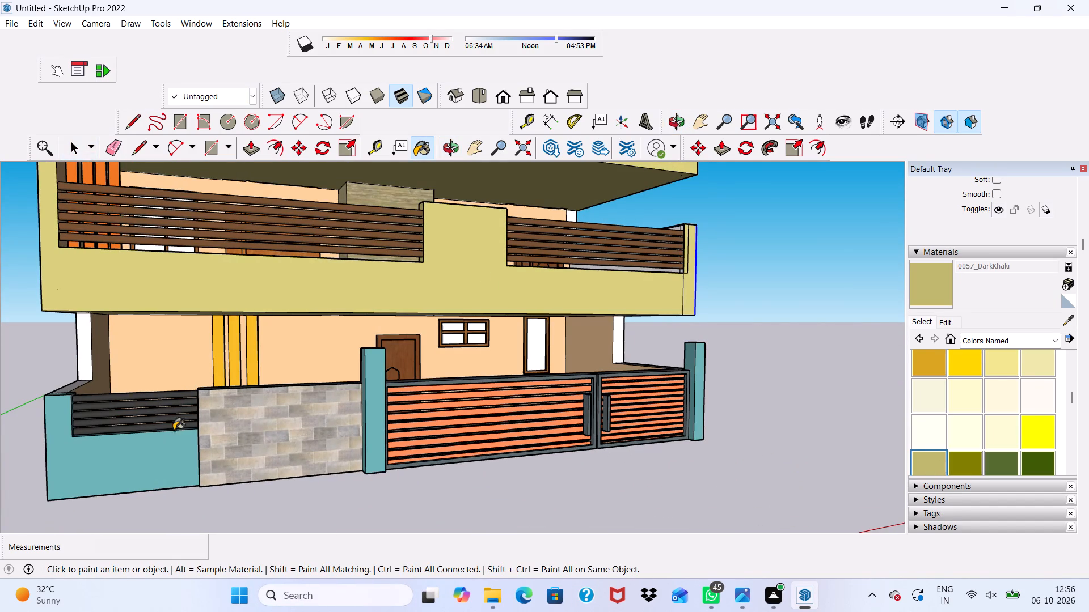
scroll(125, 418, up, 8)
click(83, 330)
scroll(61, 373, up, 2)
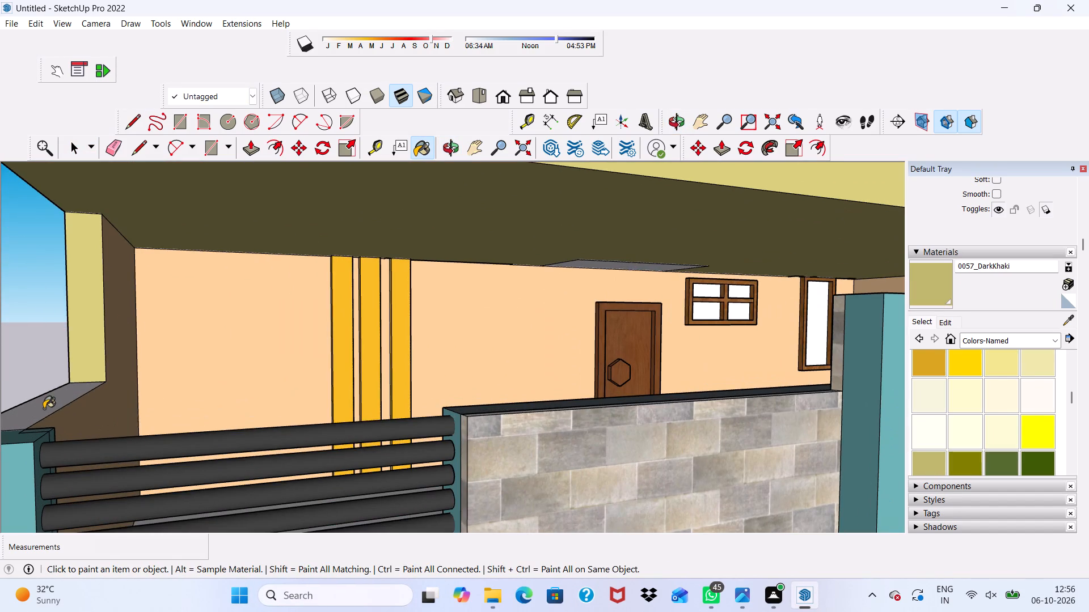
click(44, 409)
Paint the white ground-floor wall end behind the small gate with 0057_DarkKhaki.
scroll(0, 377, down, 11)
scroll(404, 363, up, 10)
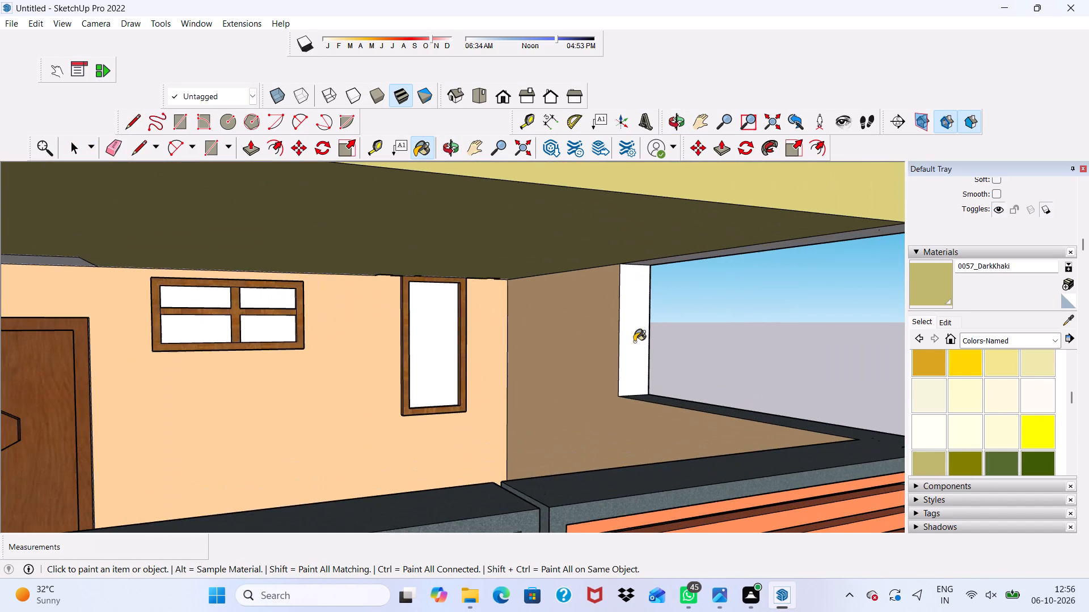
click(641, 337)
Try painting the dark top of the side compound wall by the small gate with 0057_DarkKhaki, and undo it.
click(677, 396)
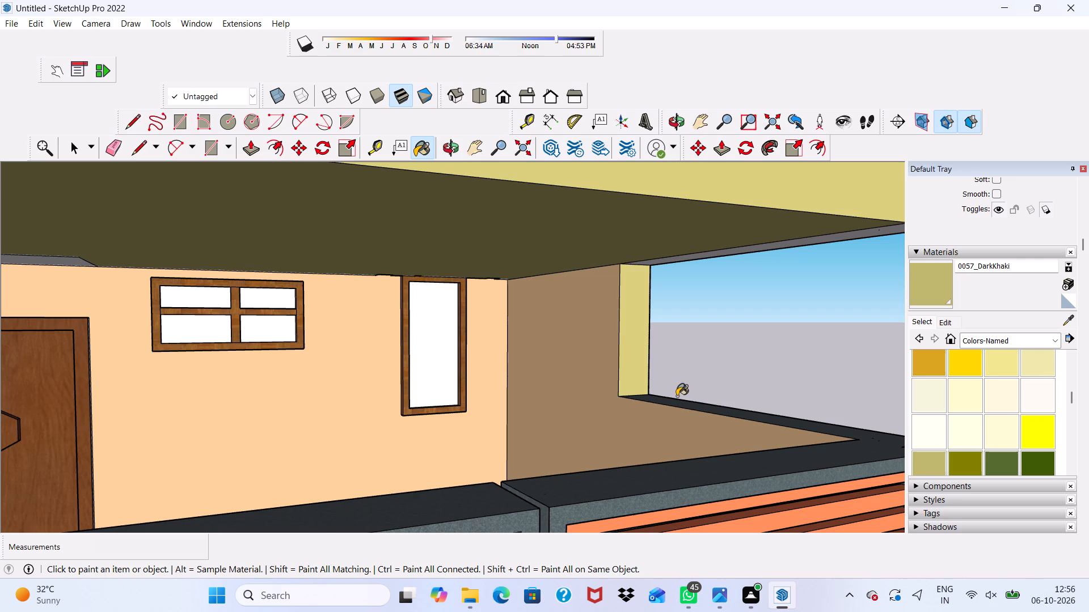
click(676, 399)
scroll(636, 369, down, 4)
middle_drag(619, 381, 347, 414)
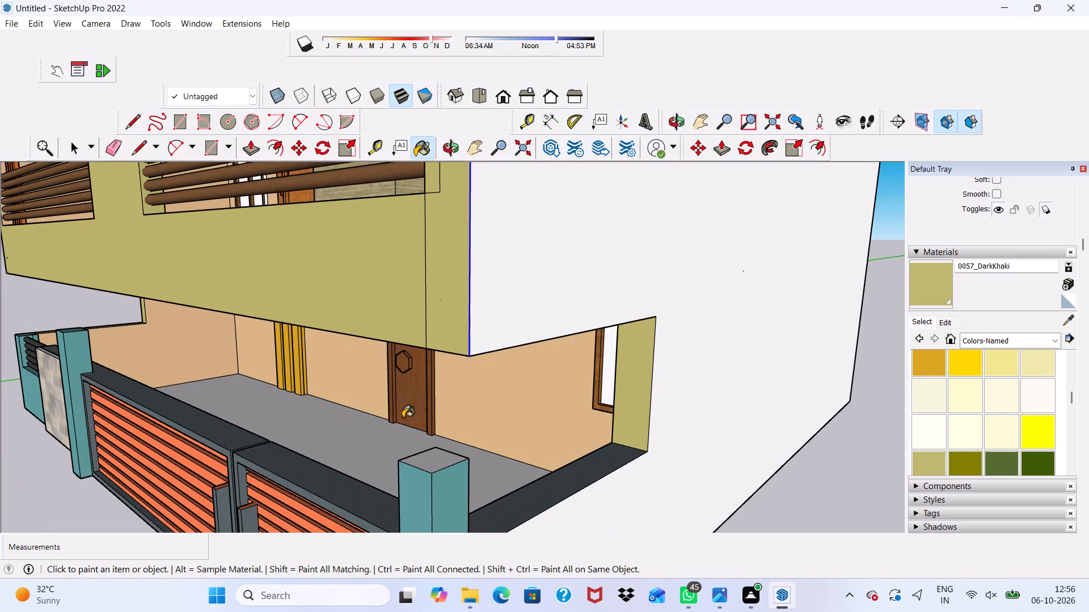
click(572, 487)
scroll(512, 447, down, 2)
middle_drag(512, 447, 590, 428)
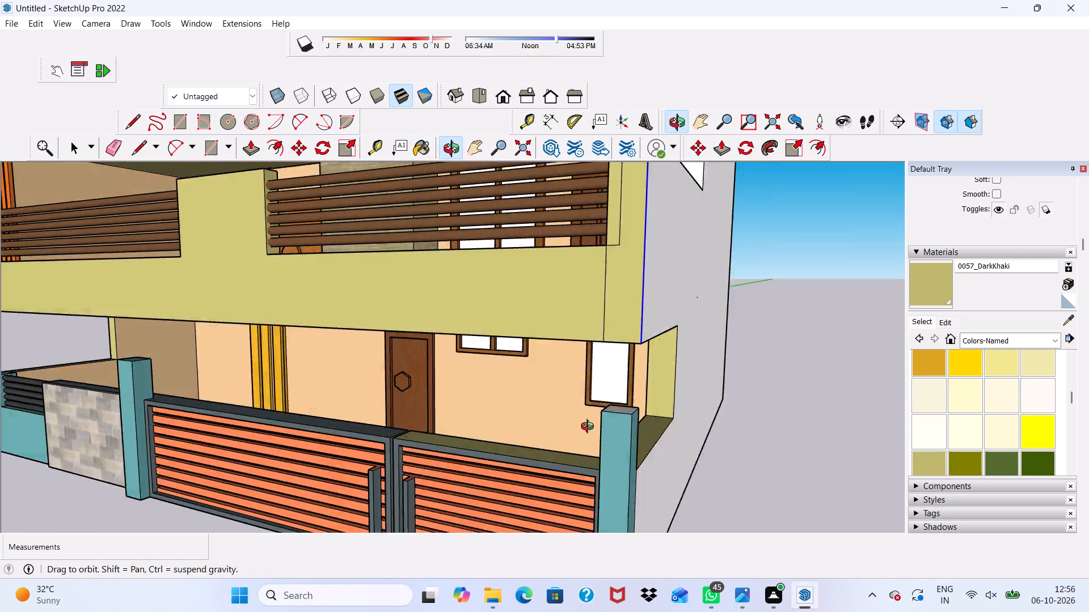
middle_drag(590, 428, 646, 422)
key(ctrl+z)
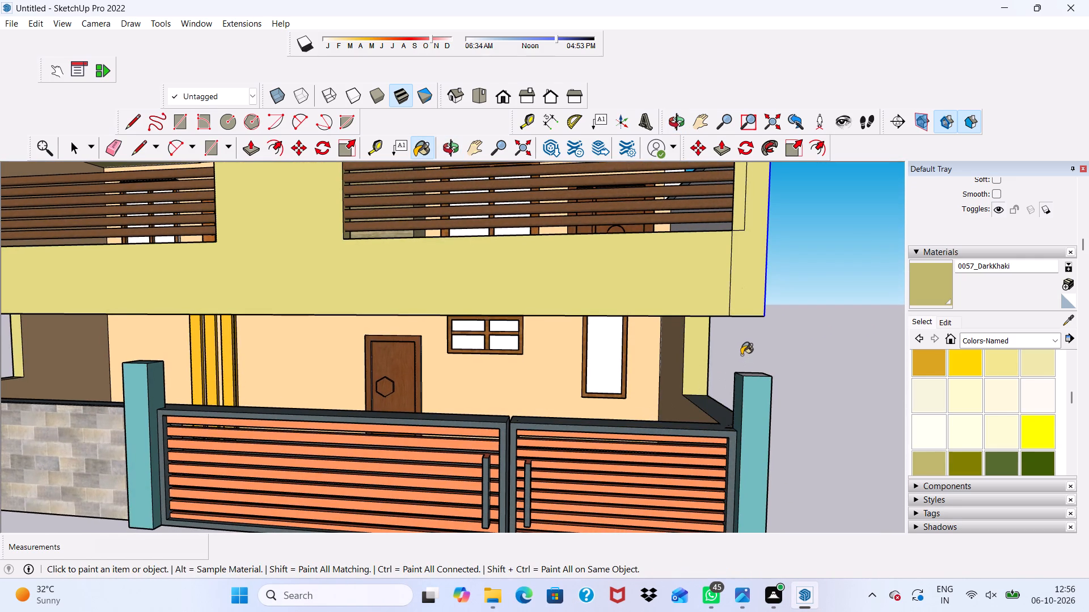
Examine the whole front of the building for surfaces still lacking a material.
scroll(617, 413, down, 2)
key(space)
middle_drag(543, 423, 532, 397)
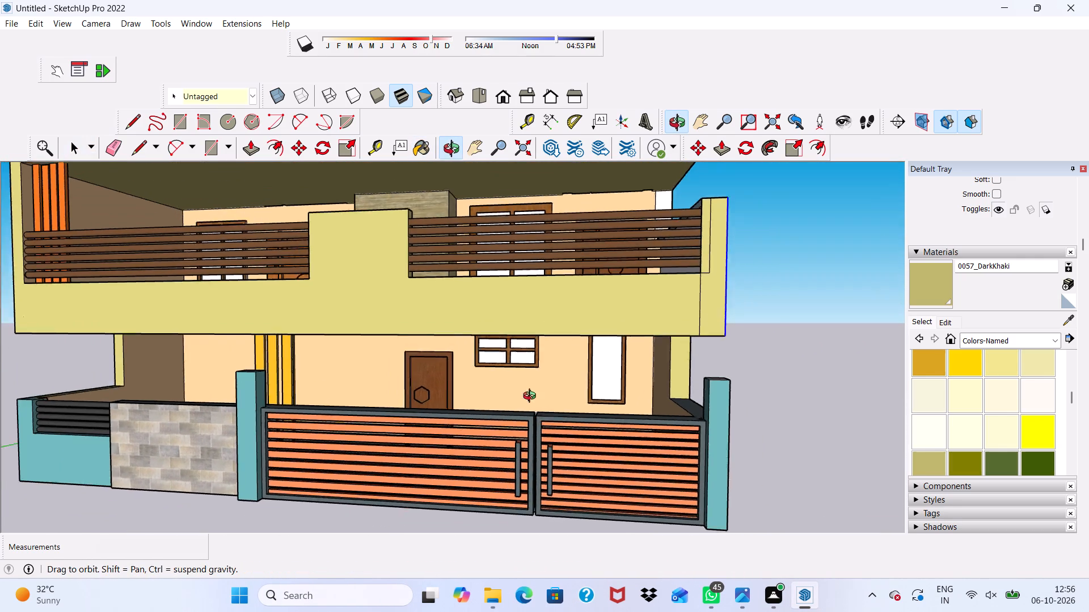
middle_drag(532, 397, 644, 337)
scroll(506, 212, down, 10)
middle_drag(419, 246, 337, 356)
scroll(418, 247, down, 1)
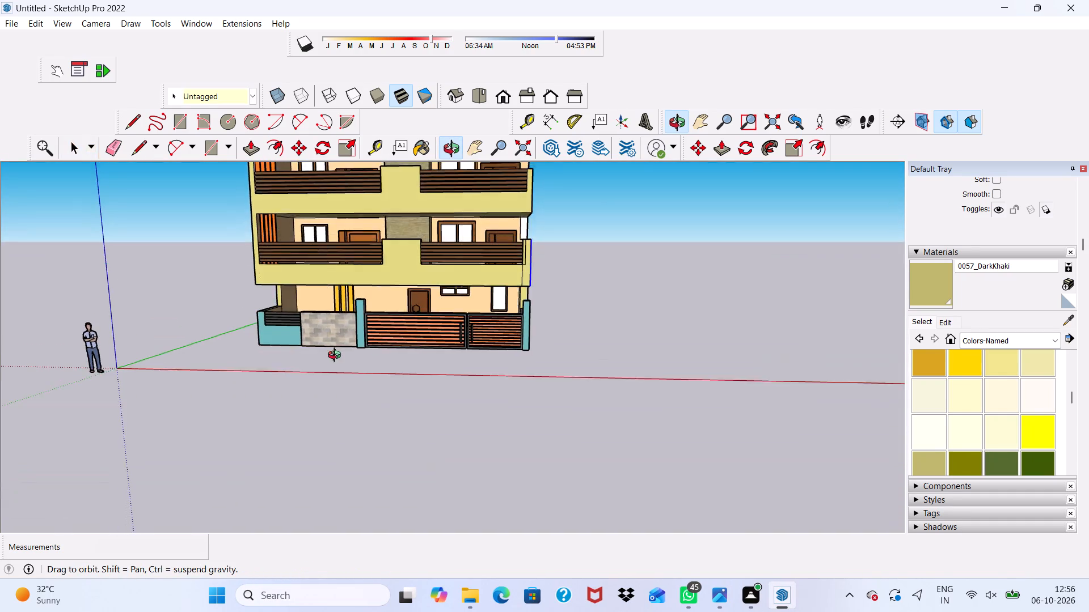
middle_drag(337, 356, 336, 359)
scroll(344, 317, up, 1)
scroll(344, 317, down, 6)
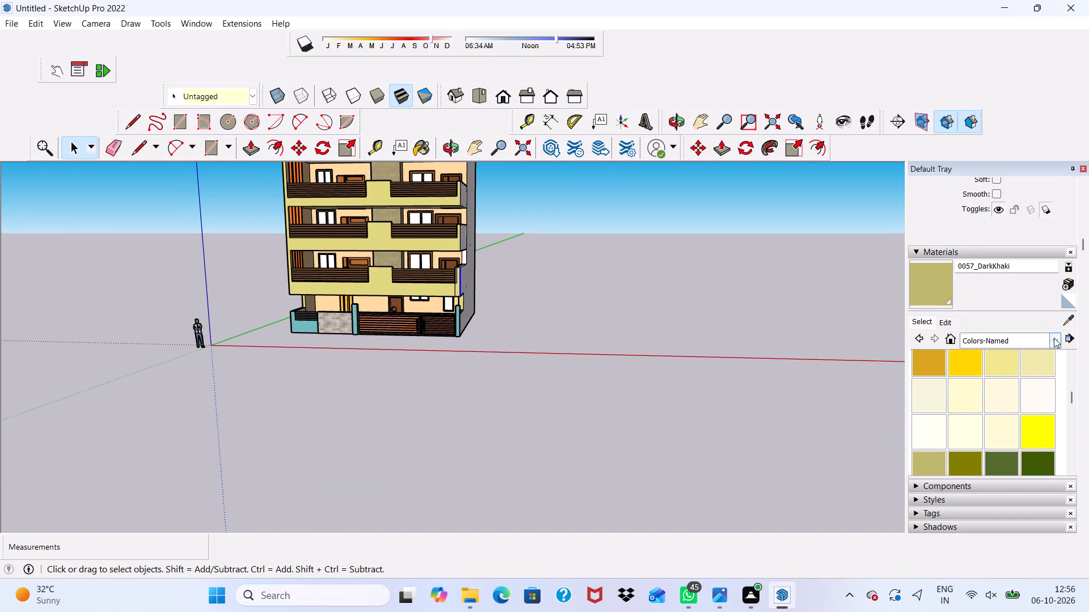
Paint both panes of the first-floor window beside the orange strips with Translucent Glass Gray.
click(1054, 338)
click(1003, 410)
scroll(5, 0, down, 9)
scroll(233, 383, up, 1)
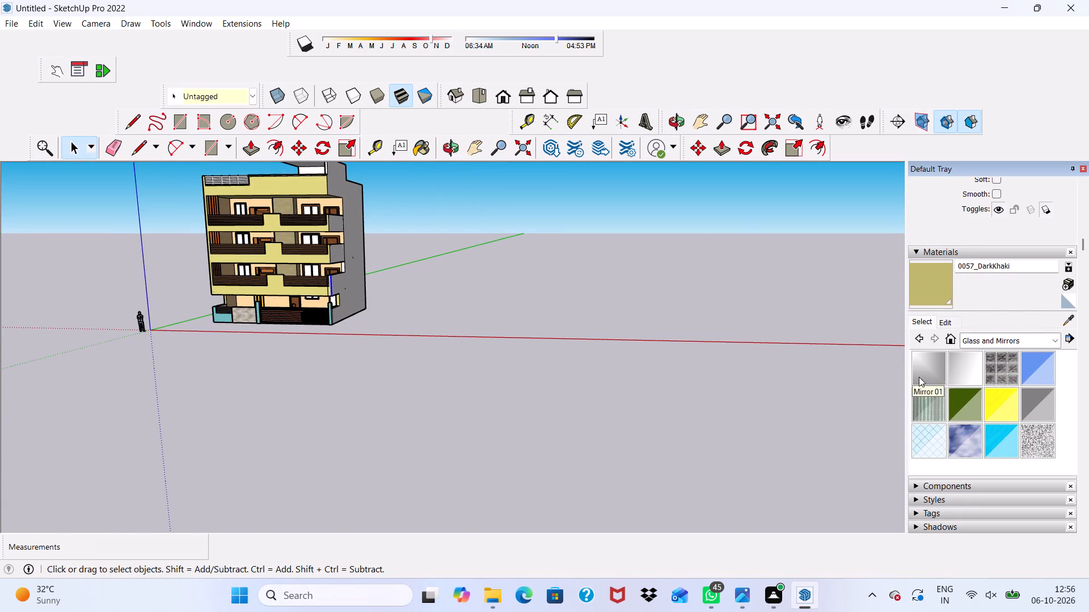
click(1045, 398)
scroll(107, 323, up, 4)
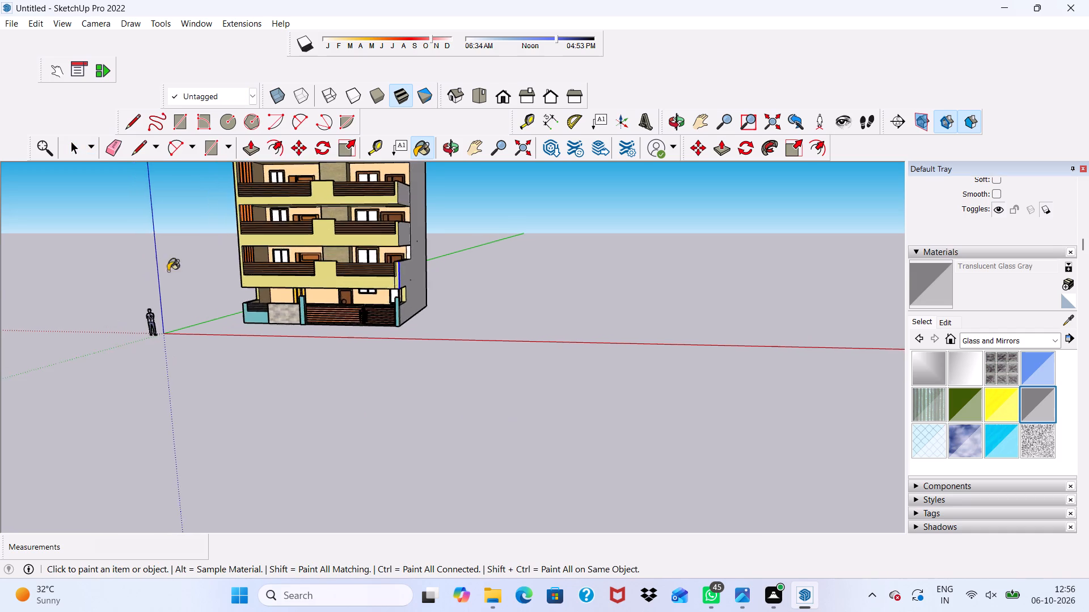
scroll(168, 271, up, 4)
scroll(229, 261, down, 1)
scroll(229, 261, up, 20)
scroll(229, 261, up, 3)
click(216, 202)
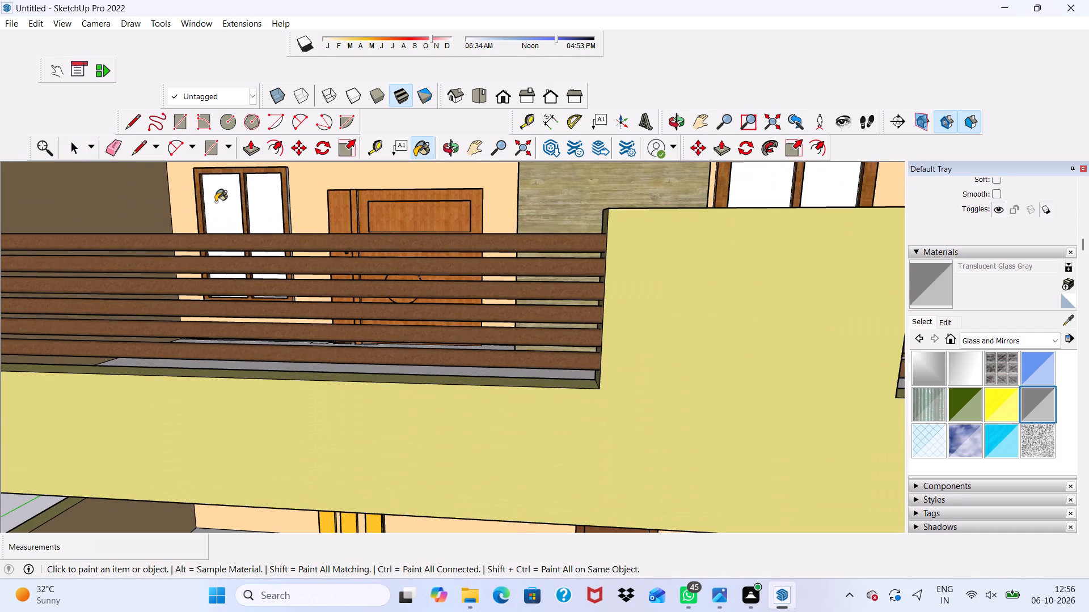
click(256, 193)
Paint both panes of the first-floor window beside the orange strips with Translucent Glass Blue.
scroll(282, 246, down, 5)
middle_drag(296, 301, 347, 285)
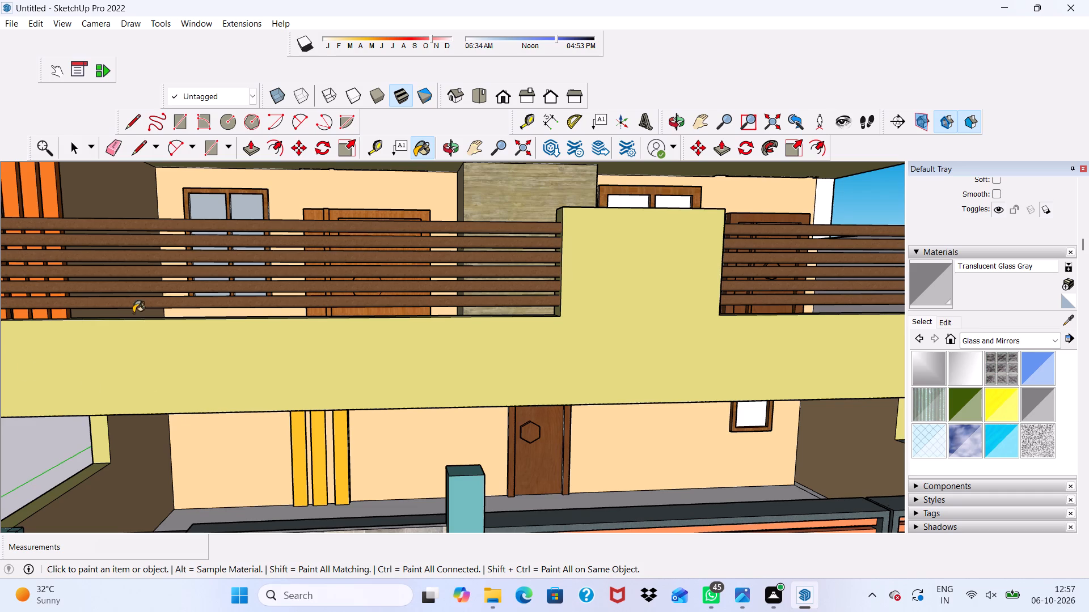
scroll(189, 320, up, 1)
scroll(230, 332, down, 7)
scroll(562, 331, up, 1)
scroll(381, 320, down, 5)
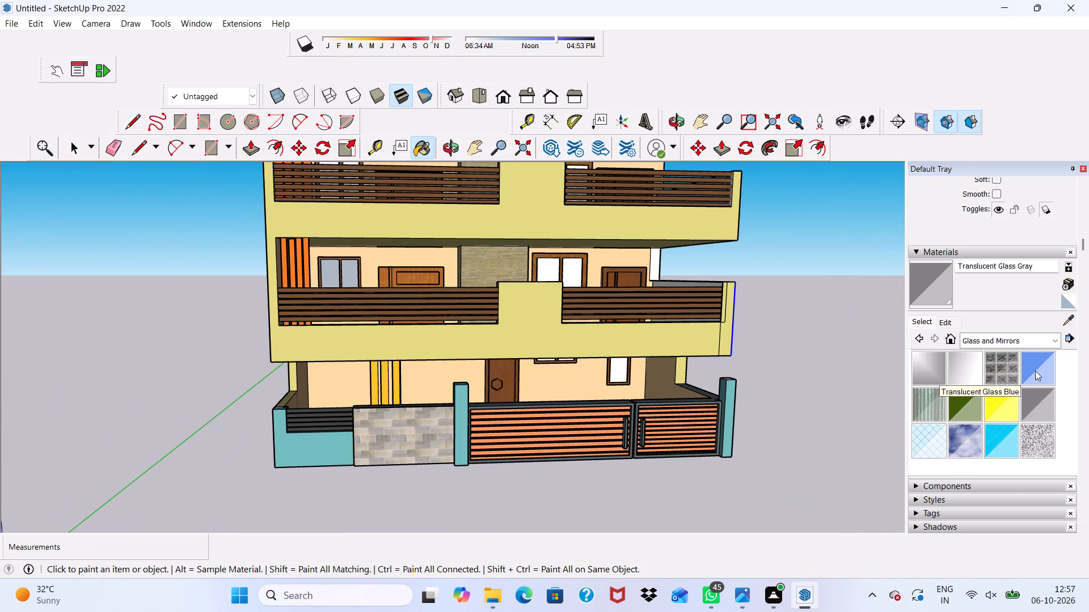
click(1035, 371)
scroll(119, 356, up, 12)
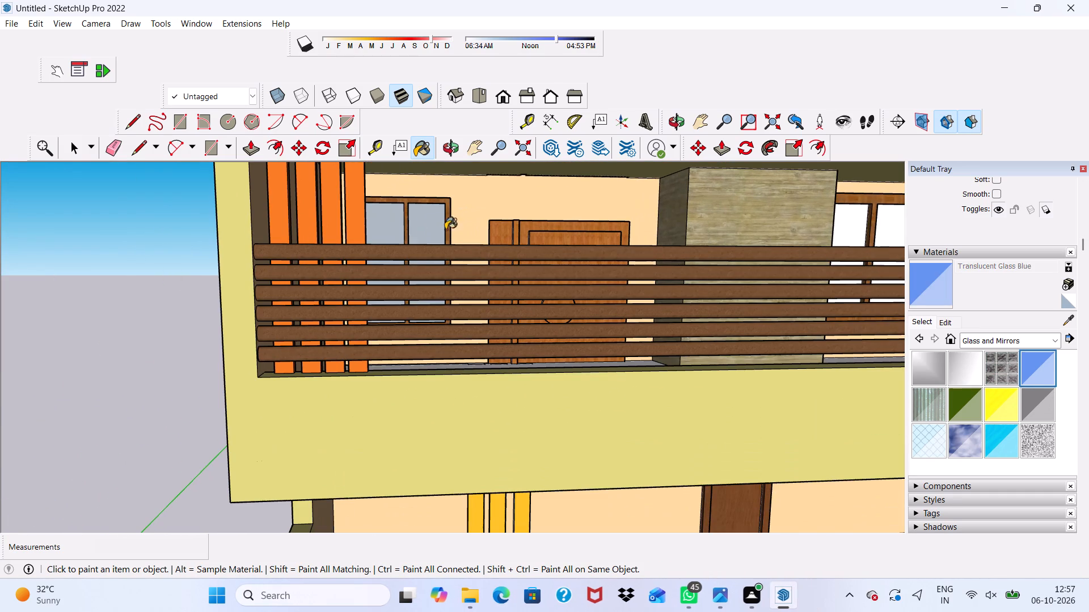
click(433, 235)
scroll(410, 233, up, 1)
click(380, 230)
Paint both panes of the other first-floor window, between the stone-clad column and the dark door, with Translucent Glass Blue.
scroll(335, 209, down, 9)
scroll(210, 178, up, 1)
scroll(210, 178, down, 1)
scroll(210, 178, up, 3)
scroll(210, 178, down, 2)
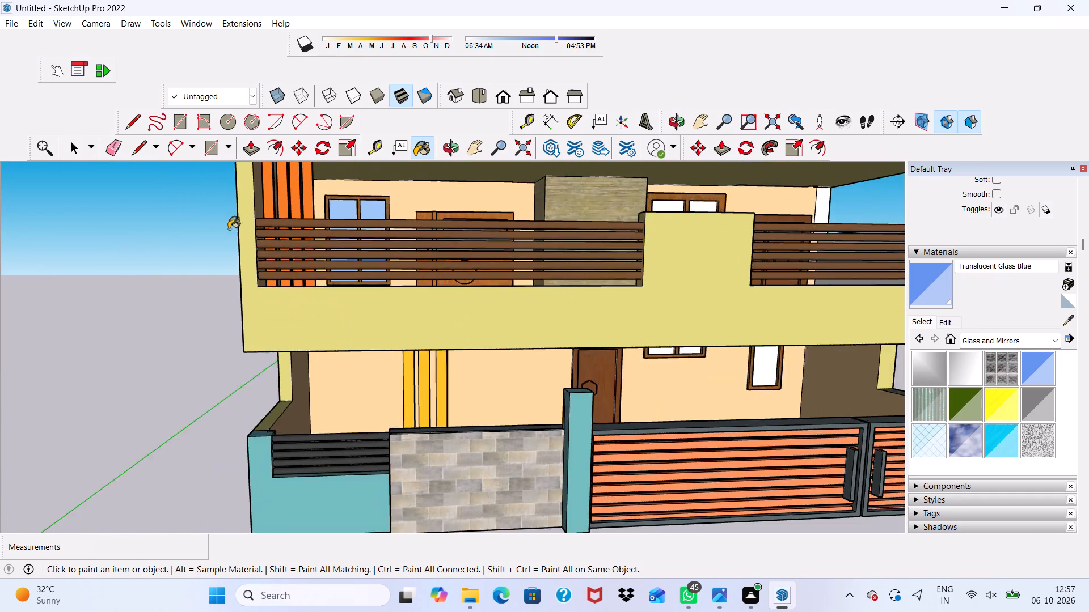
scroll(416, 369, up, 3)
scroll(571, 319, down, 7)
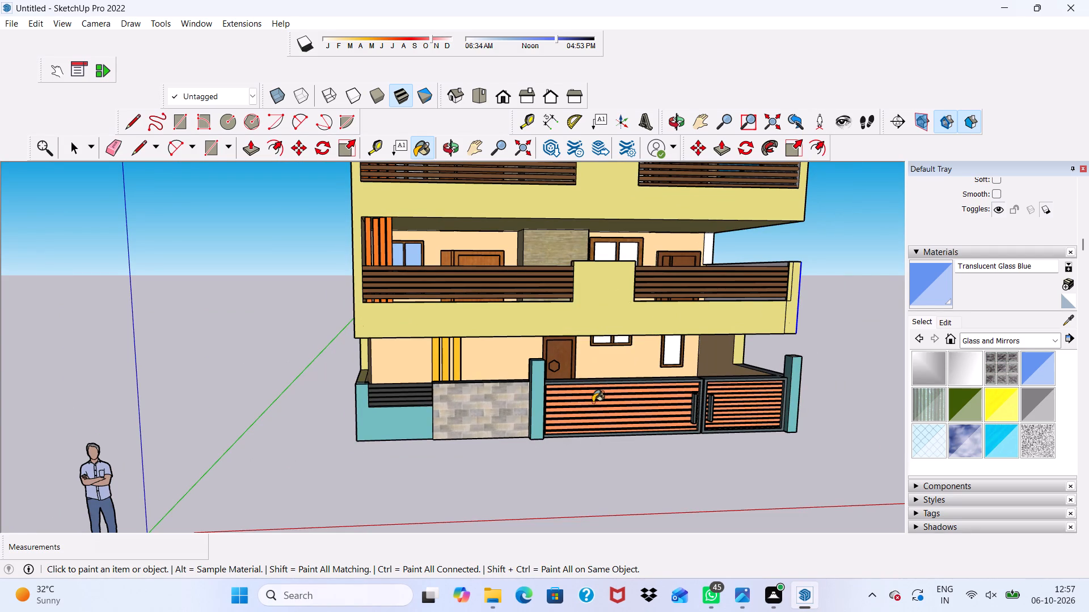
scroll(483, 388, down, 5)
scroll(483, 388, up, 1)
scroll(482, 388, down, 5)
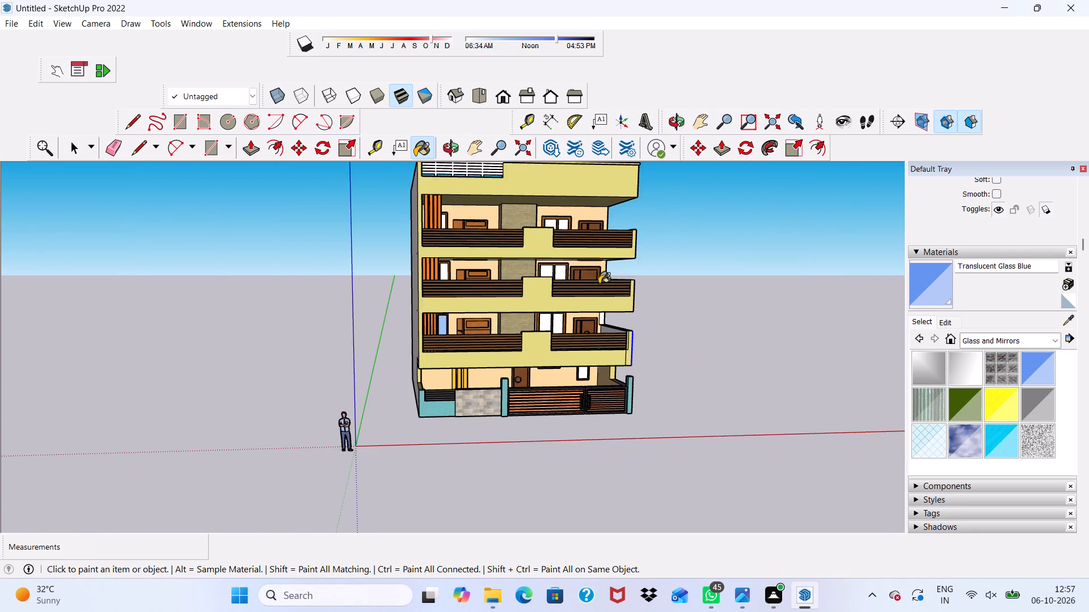
scroll(599, 284, up, 16)
click(445, 351)
click(491, 322)
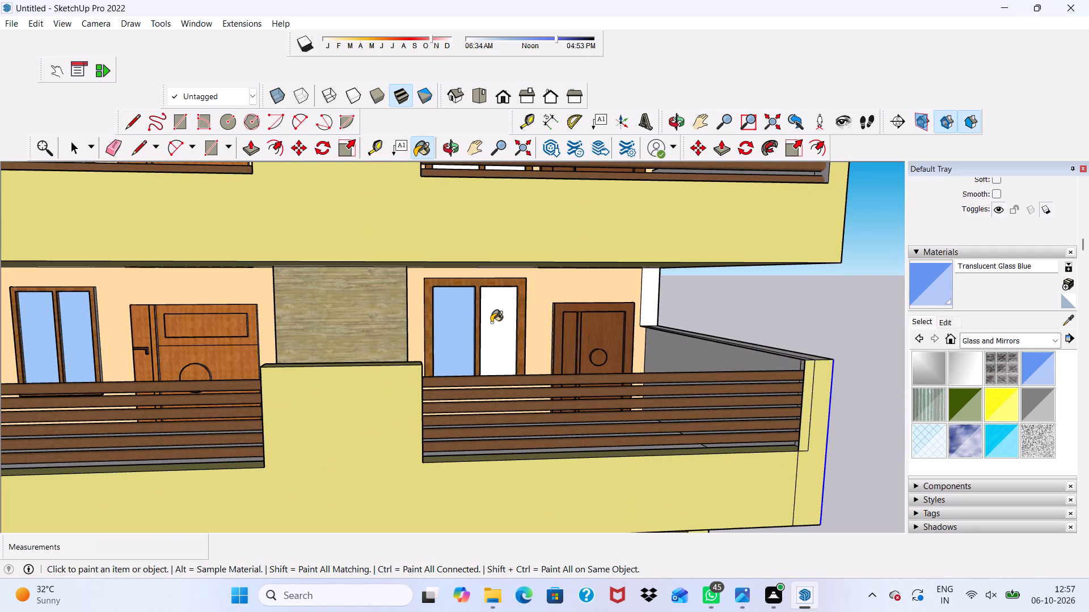
Paint both panes of the second-floor window beside the orange strips with Translucent Glass Blue.
scroll(484, 326, down, 11)
scroll(265, 317, up, 9)
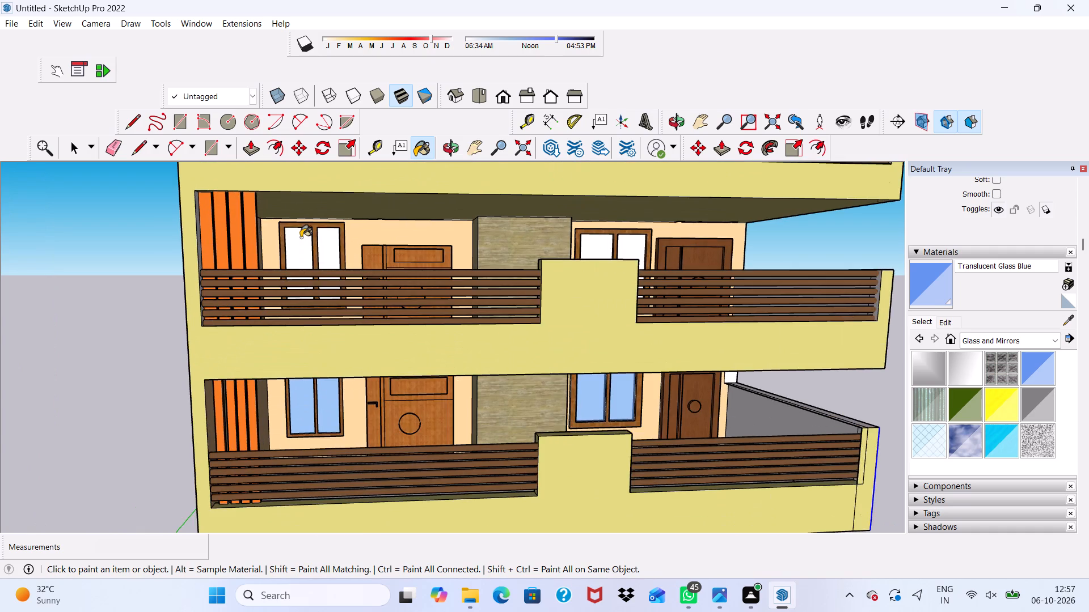
click(301, 237)
click(327, 242)
Paint the panes of both third-floor front windows with Translucent Glass Blue.
scroll(281, 271, down, 12)
scroll(311, 270, up, 1)
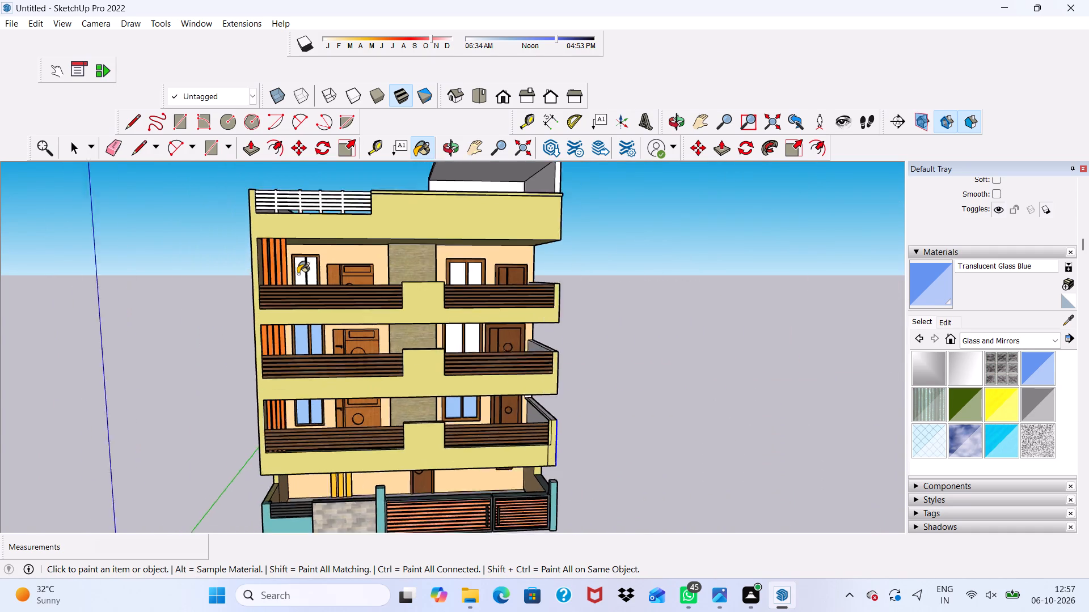
scroll(298, 274, up, 4)
click(297, 275)
click(314, 258)
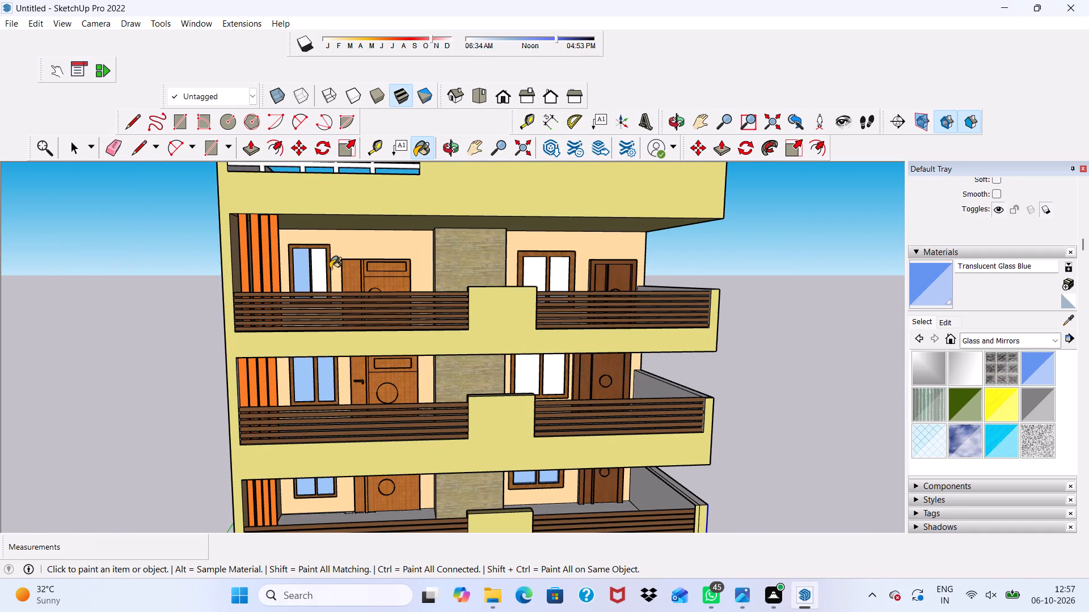
click(322, 272)
scroll(596, 279, up, 2)
scroll(529, 282, up, 2)
click(529, 282)
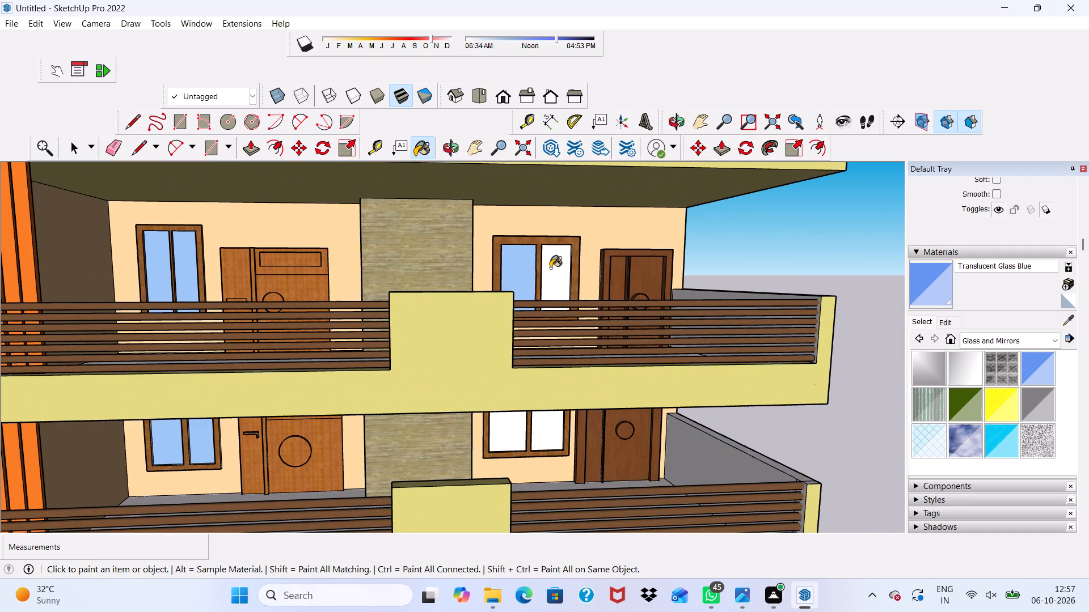
click(550, 268)
Paint both panes of the second-floor window between the clad column and the dark door with Translucent Glass Blue.
scroll(542, 360, down, 3)
middle_drag(546, 378, 522, 413)
scroll(522, 413, down, 1)
scroll(523, 404, up, 1)
scroll(523, 404, down, 6)
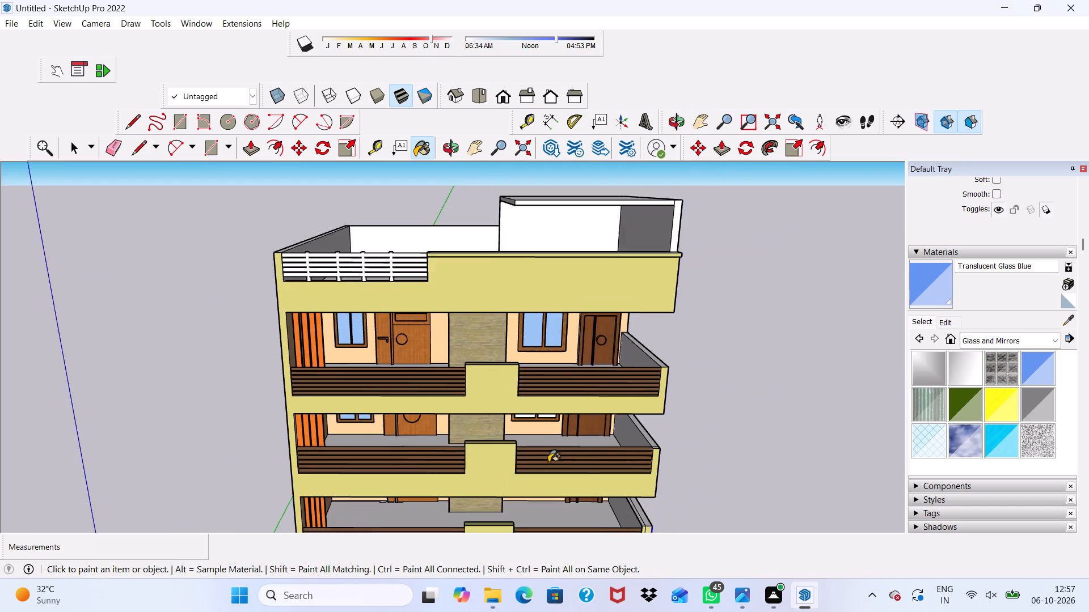
middle_drag(550, 464, 557, 397)
scroll(556, 397, up, 8)
click(525, 427)
click(558, 408)
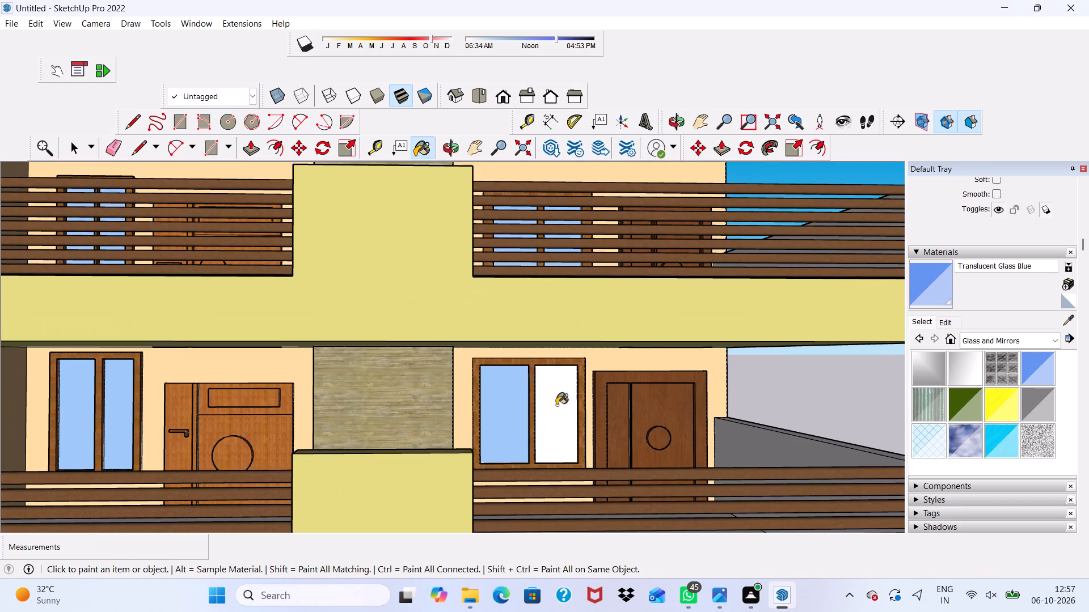
Paint the ground-floor four-pane window and the tall narrow window beside it with Translucent Glass Blue.
scroll(430, 352, down, 13)
middle_drag(423, 500, 409, 515)
scroll(409, 515, up, 5)
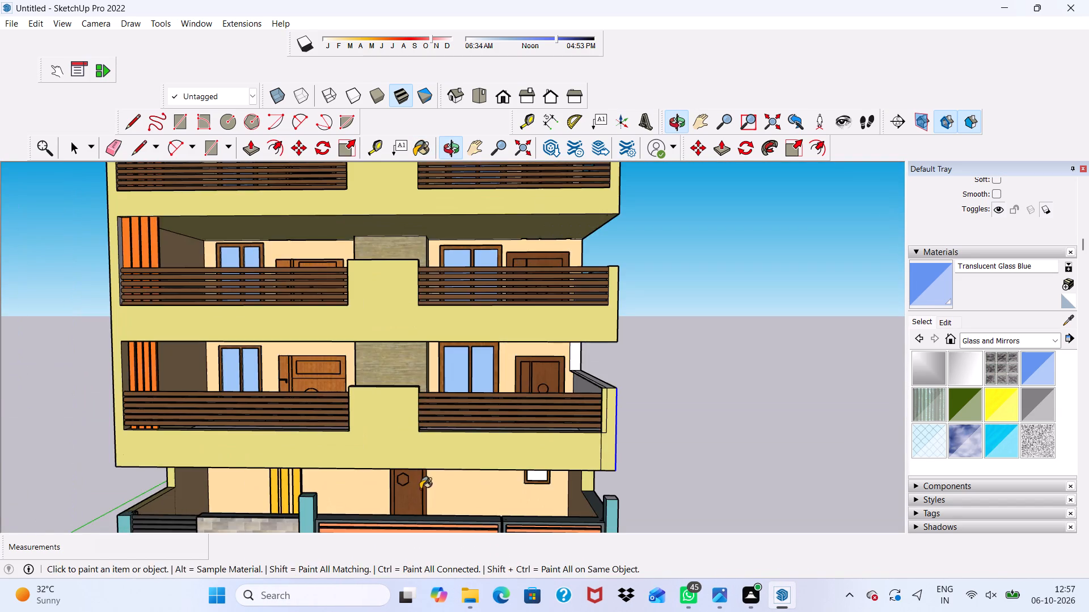
middle_drag(421, 489, 468, 484)
scroll(466, 480, up, 17)
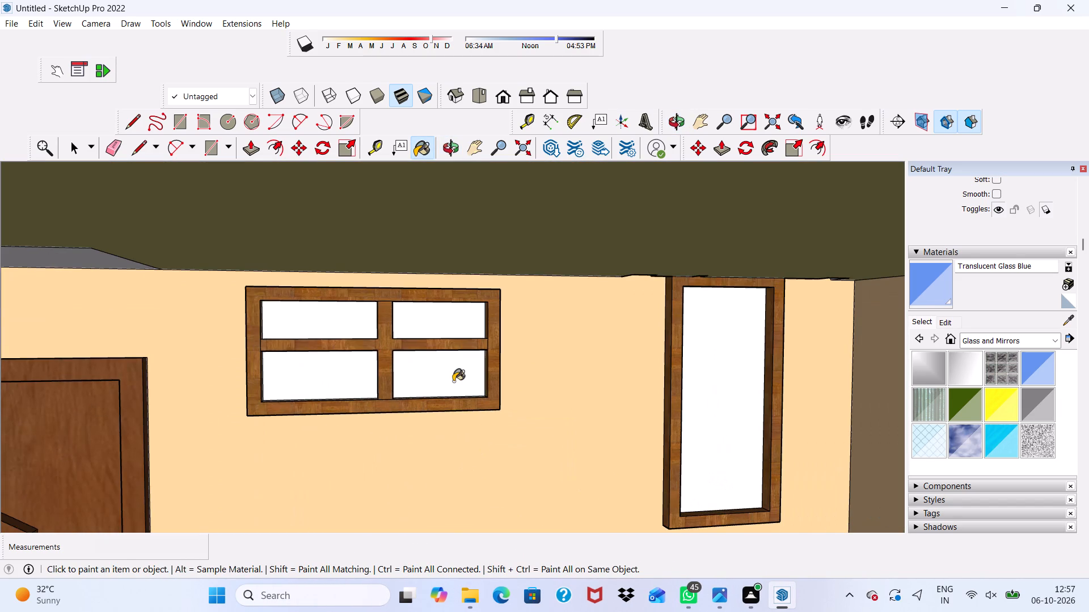
click(453, 381)
click(354, 381)
click(323, 334)
click(457, 325)
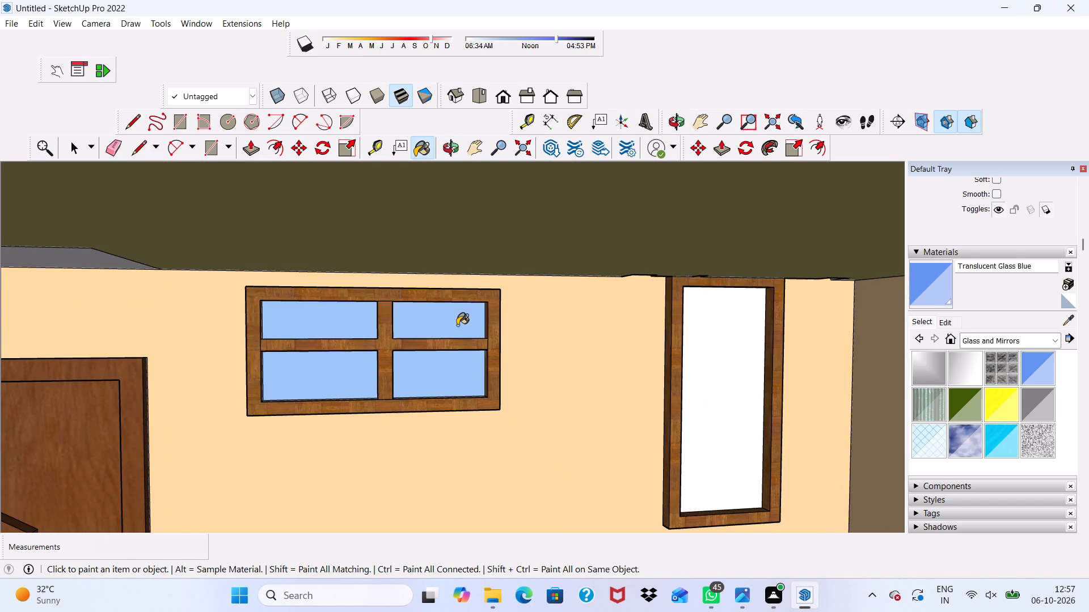
scroll(457, 325, down, 8)
click(602, 397)
Examine the whole building front from several angles for surfaces still lacking a material.
scroll(497, 347, down, 3)
scroll(497, 347, up, 1)
scroll(497, 347, down, 4)
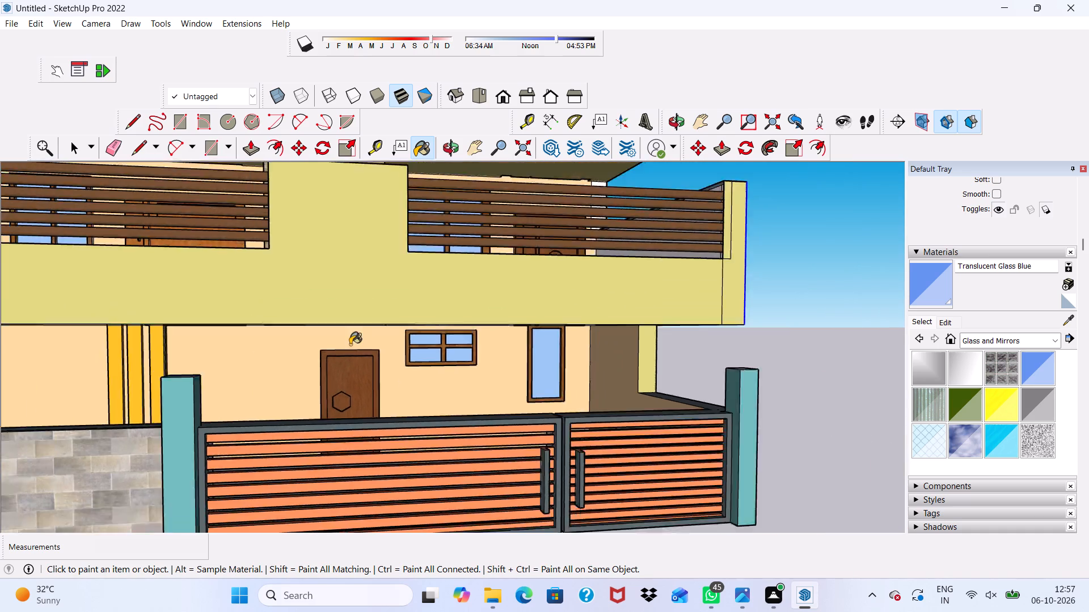
scroll(350, 345, down, 5)
scroll(343, 272, up, 1)
scroll(352, 300, down, 4)
middle_drag(383, 368, 341, 423)
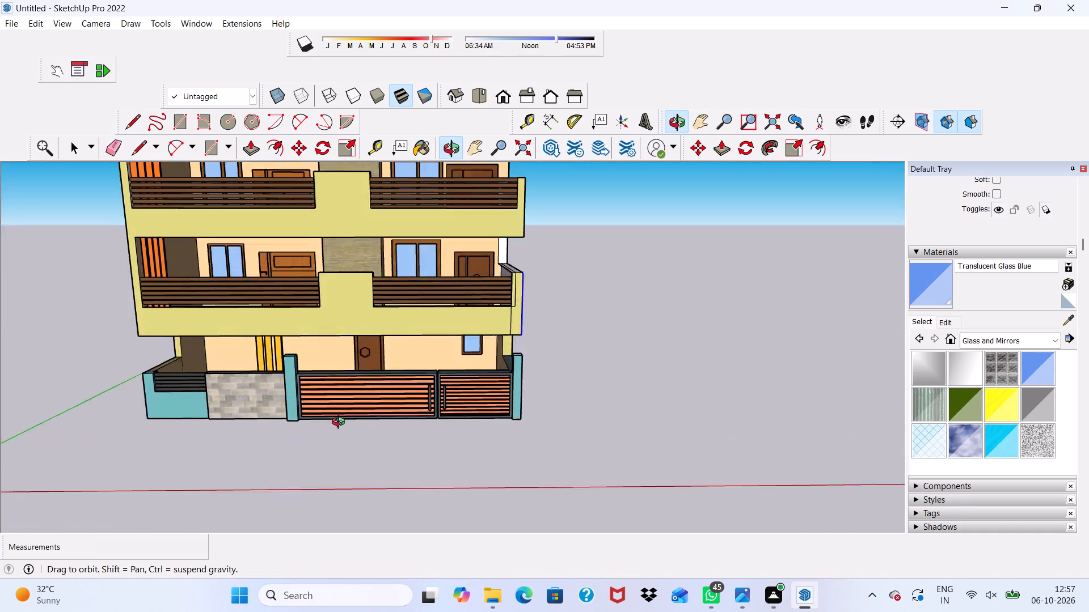
middle_drag(341, 423, 234, 520)
scroll(316, 343, down, 9)
middle_drag(360, 351, 536, 300)
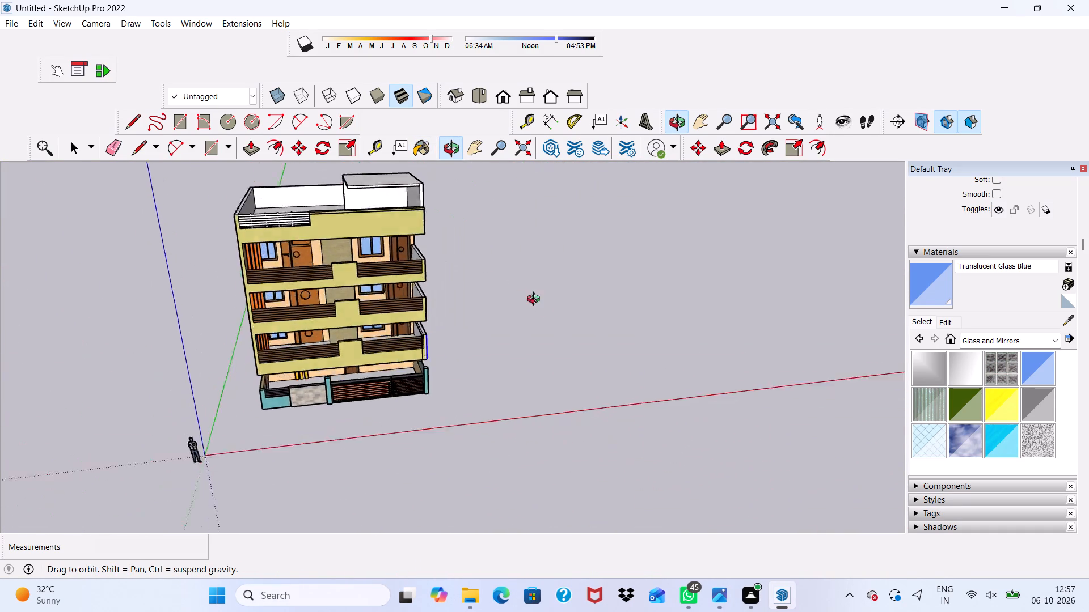
middle_drag(536, 300, 380, 346)
scroll(369, 309, up, 4)
middle_drag(326, 334, 443, 227)
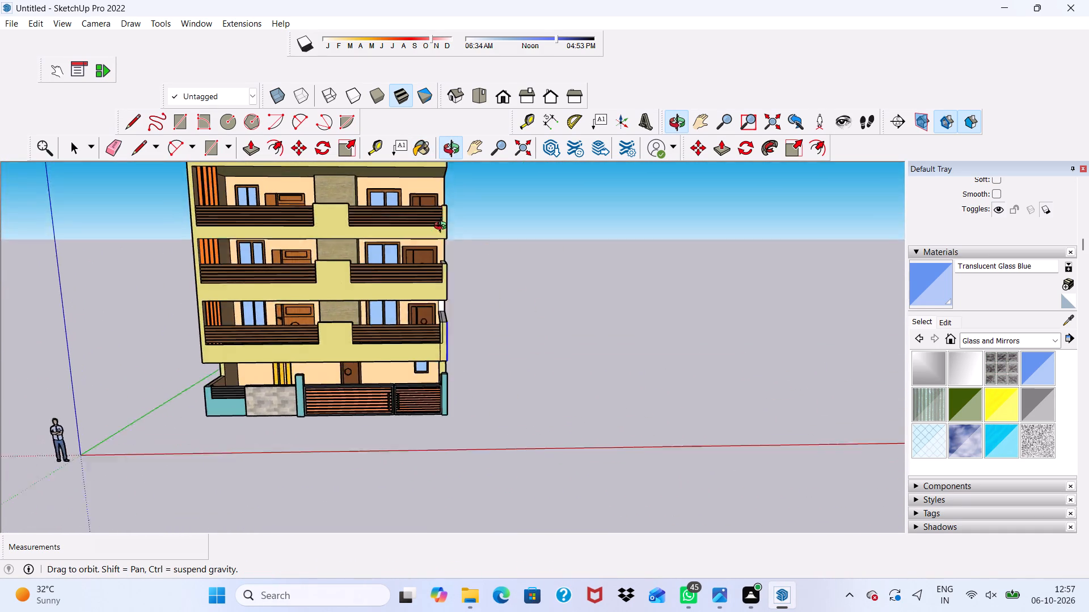
middle_drag(443, 227, 470, 232)
scroll(482, 340, up, 5)
middle_drag(450, 317, 343, 287)
scroll(311, 321, down, 6)
middle_drag(246, 398, 324, 445)
scroll(324, 445, down, 1)
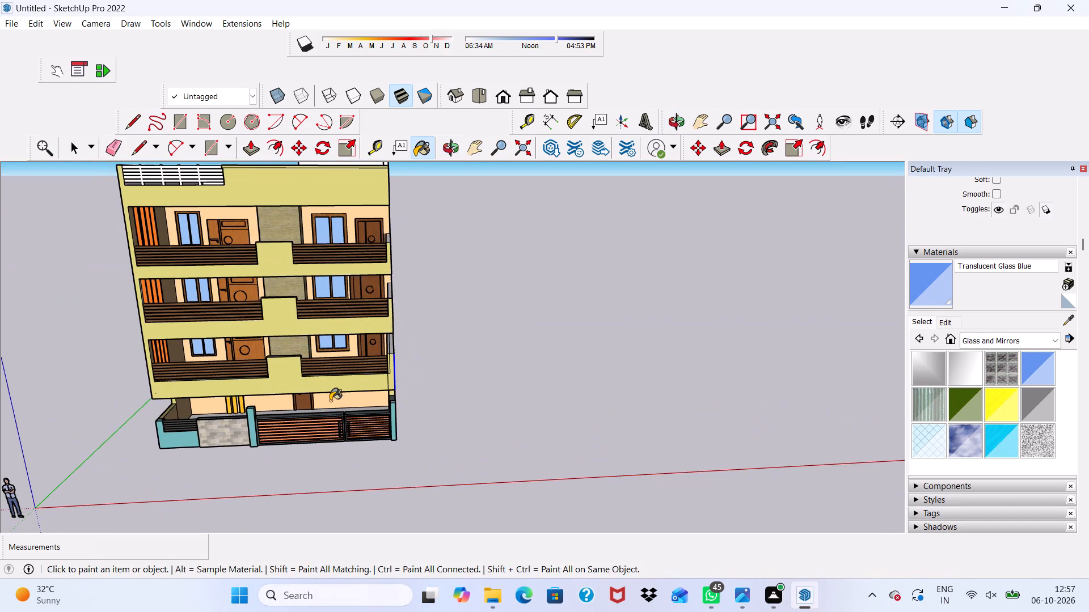
Paint the top and inner face of the second-floor balcony's side parapet with 0057_DarkKhaki from Colors-Named.
key(space)
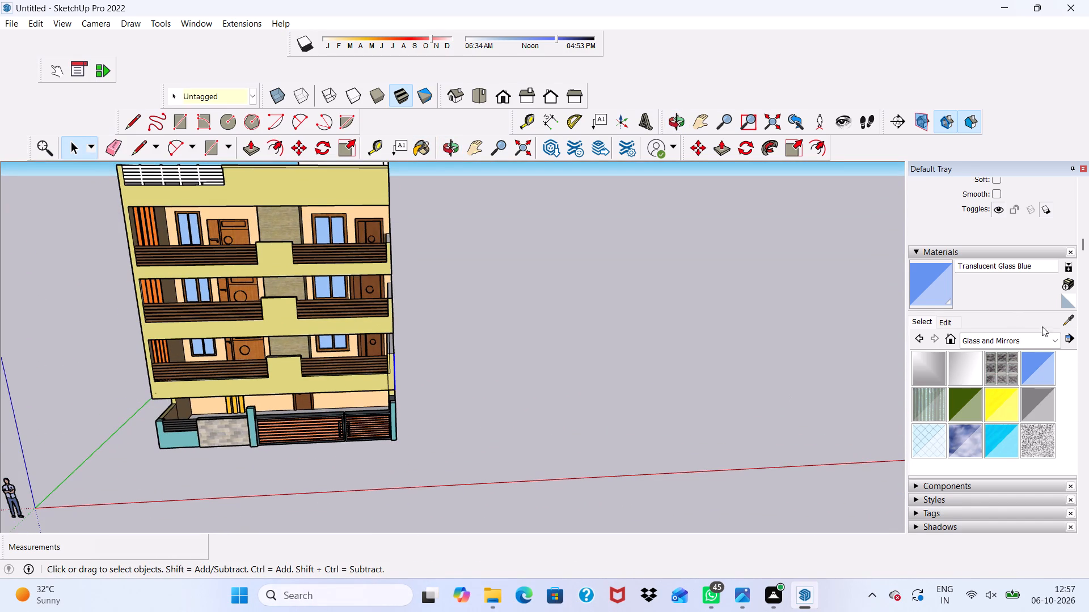
click(1060, 341)
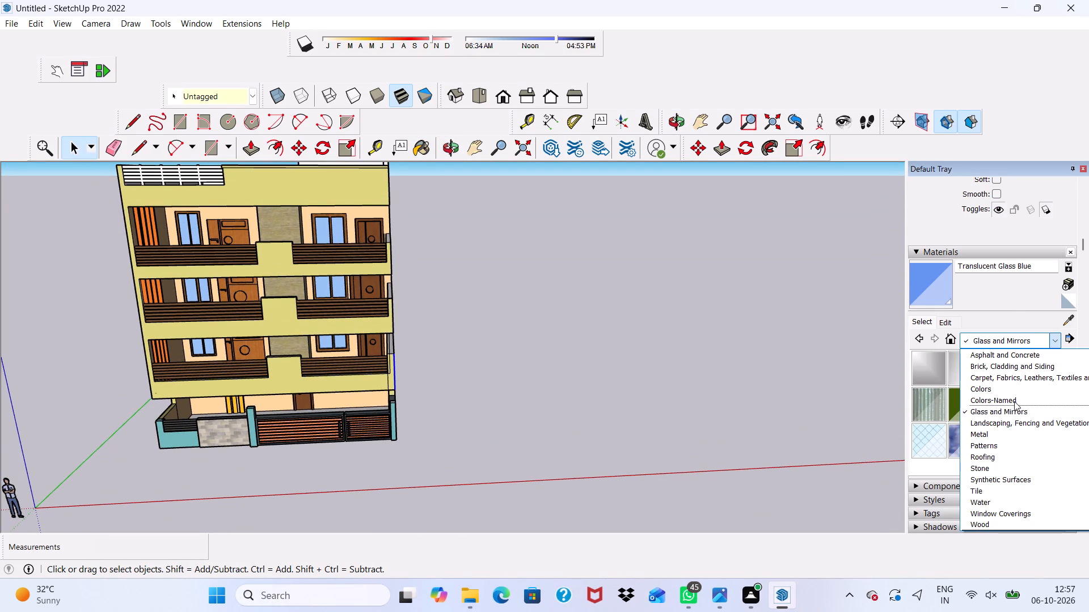
click(1014, 401)
scroll(1004, 403, down, 3)
scroll(1000, 406, up, 1)
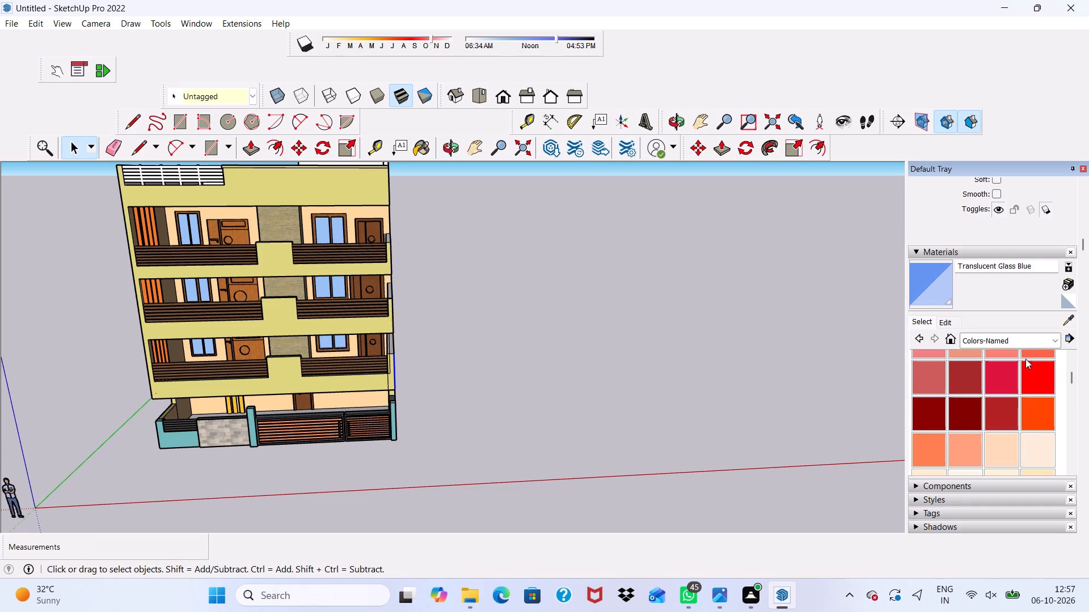
scroll(1001, 400, down, 5)
click(932, 402)
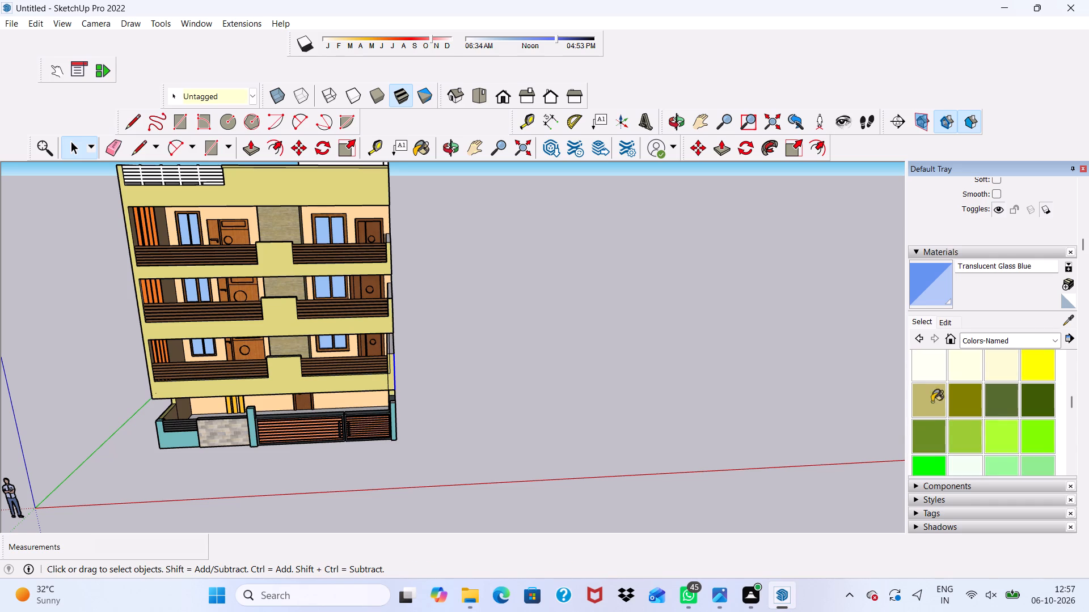
scroll(238, 315, up, 7)
scroll(561, 329, up, 7)
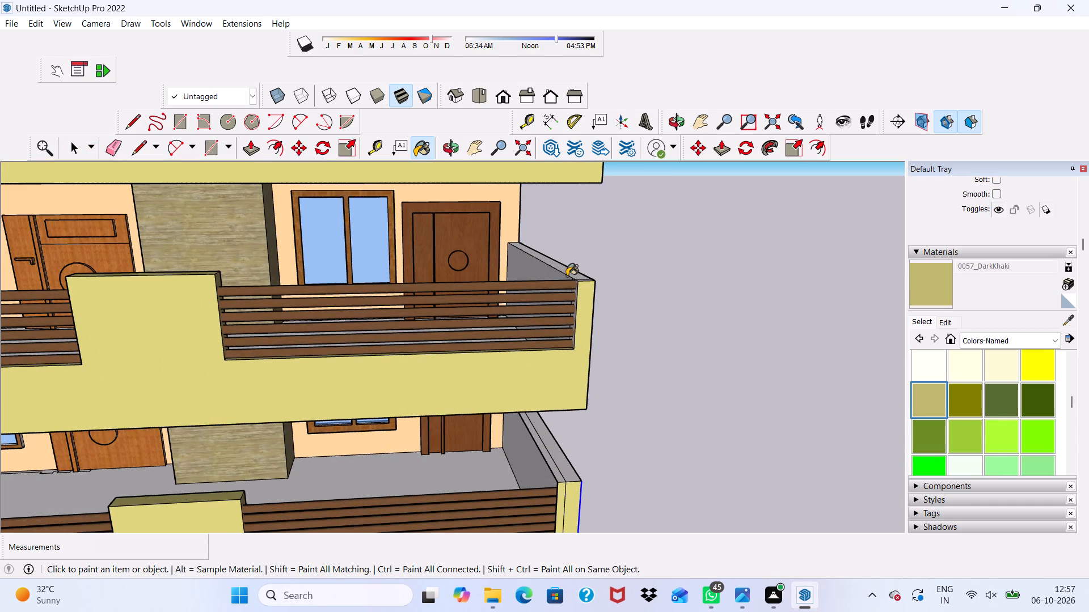
click(569, 274)
scroll(569, 274, up, 7)
click(546, 279)
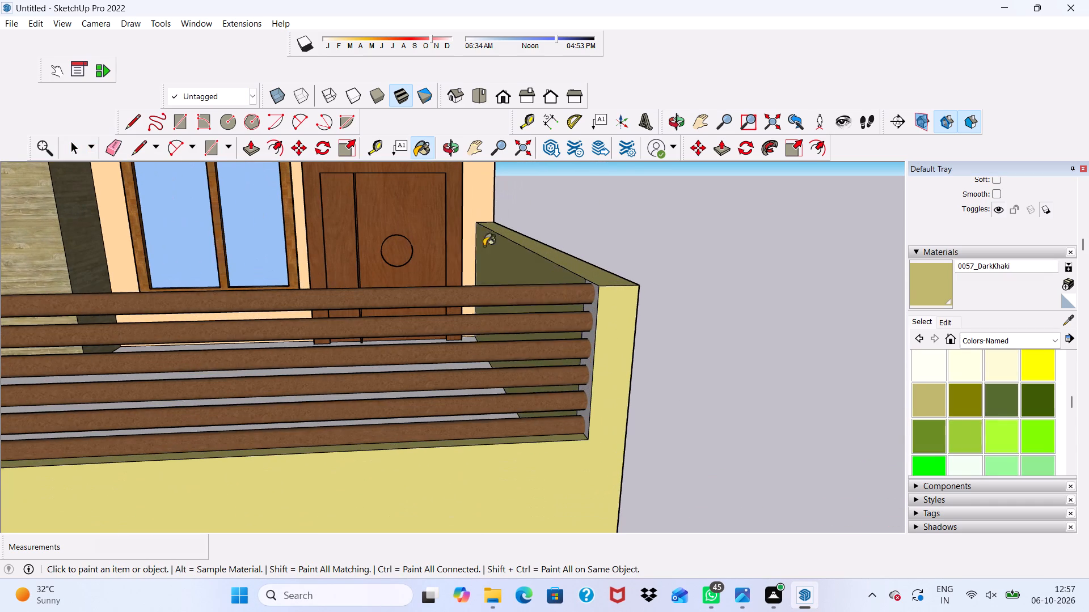
Paint the narrow gray parapet face at the second-floor railing's end with 0057_DarkKhaki, undoing the first fill and repeating it.
scroll(480, 246, down, 2)
middle_drag(479, 249, 568, 283)
scroll(678, 356, up, 4)
click(677, 320)
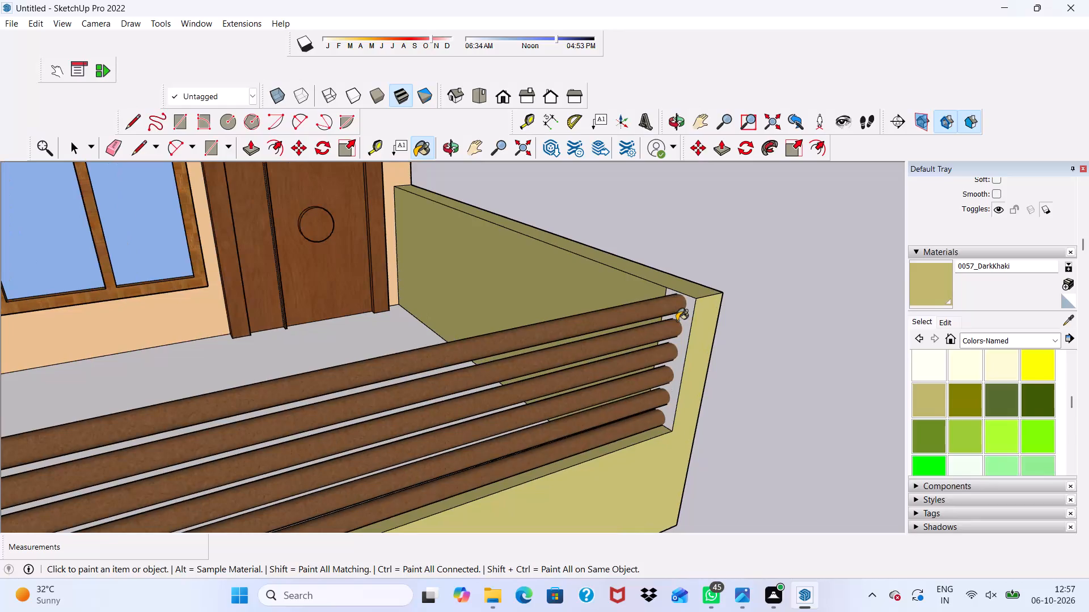
key(ctrl+z)
scroll(691, 344, up, 2)
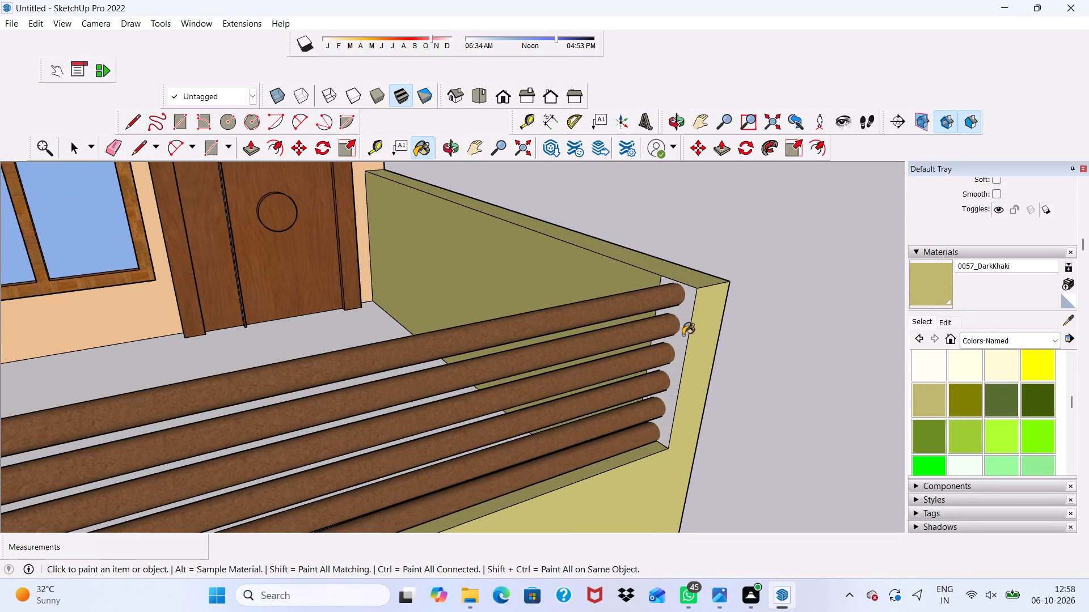
click(683, 335)
scroll(676, 333, down, 4)
scroll(674, 333, up, 1)
scroll(588, 322, down, 8)
scroll(576, 359, up, 1)
scroll(576, 359, down, 5)
Paint the white wall face beside the orange strips at the second-floor balcony's far end with 0057_DarkKhaki.
middle_drag(497, 414, 306, 377)
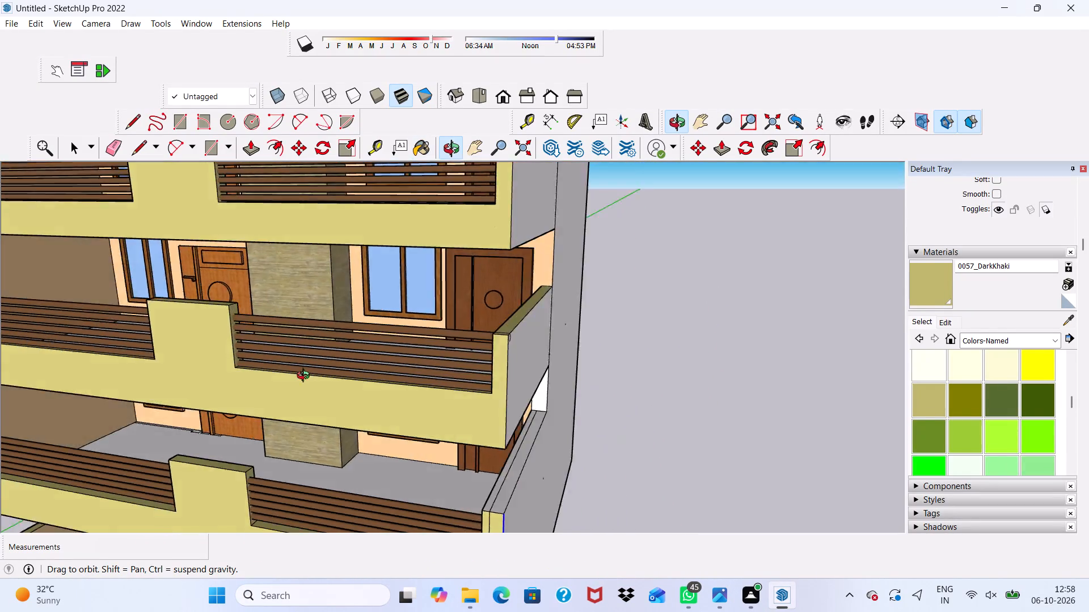
middle_drag(306, 377, 158, 271)
scroll(138, 275, up, 10)
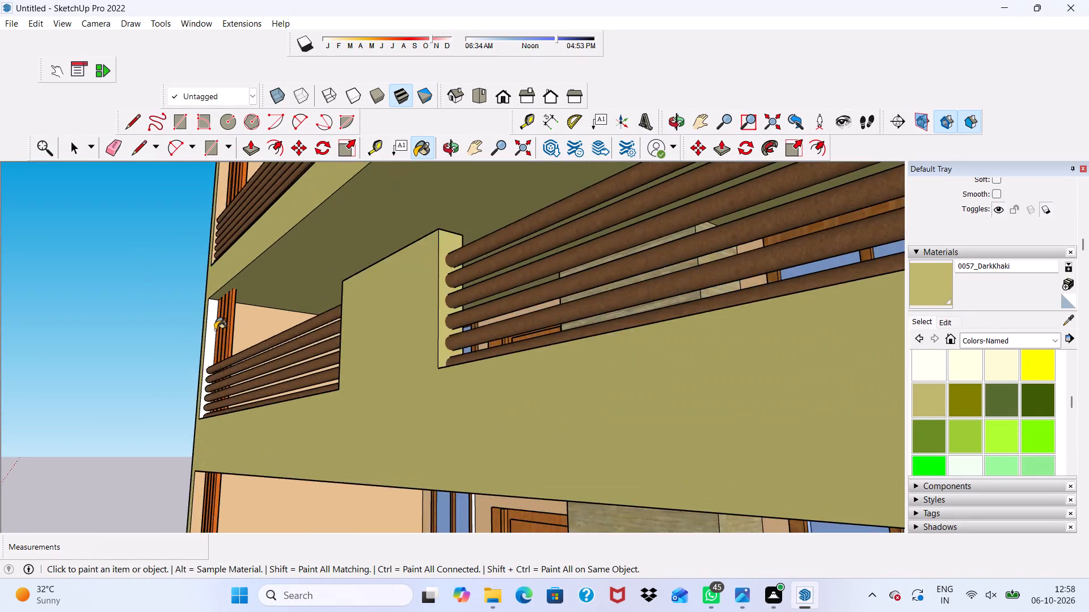
scroll(215, 330, up, 2)
click(208, 316)
scroll(208, 316, down, 4)
scroll(161, 222, down, 7)
middle_drag(148, 288, 147, 287)
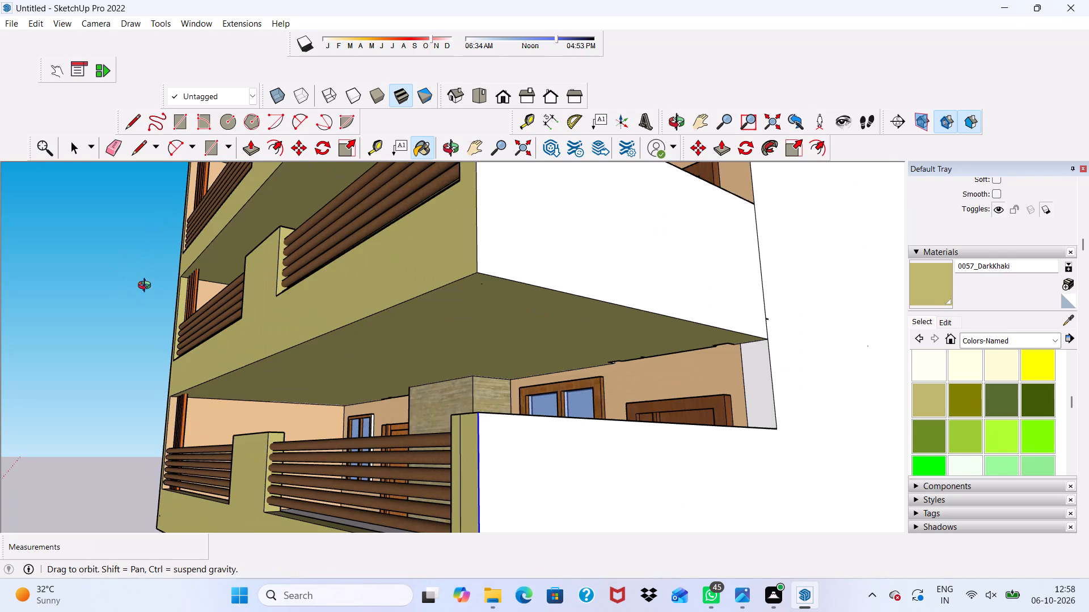
Paint the inner face and top of the uppermost balcony's side parapet with 0057_DarkKhaki.
middle_drag(147, 287, 426, 390)
scroll(254, 333, down, 10)
scroll(398, 287, up, 11)
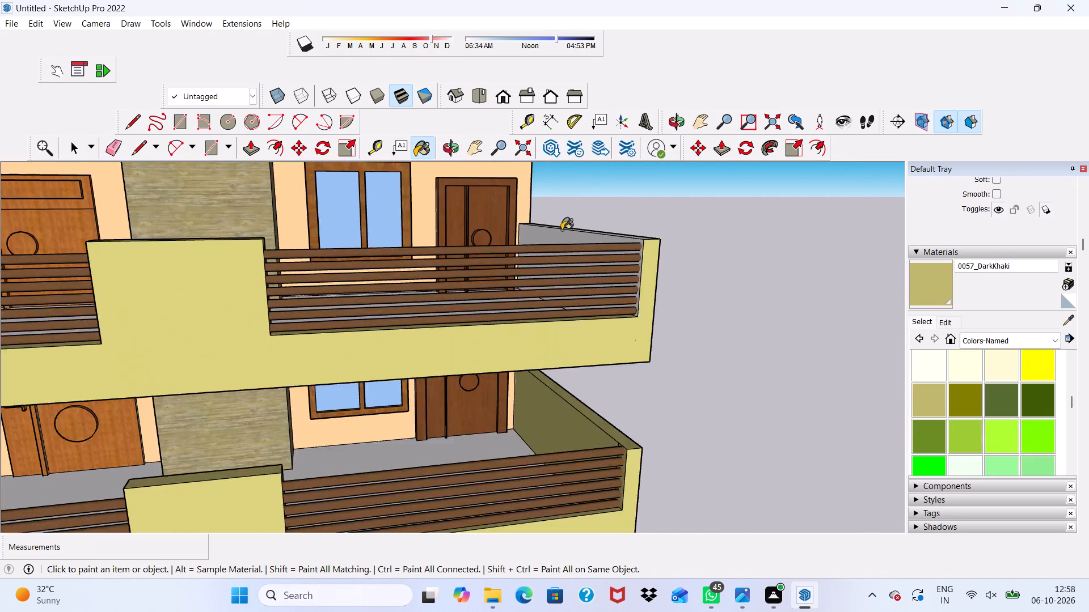
scroll(562, 230, up, 3)
click(559, 254)
scroll(556, 235, down, 2)
middle_drag(552, 231, 489, 308)
scroll(542, 287, up, 1)
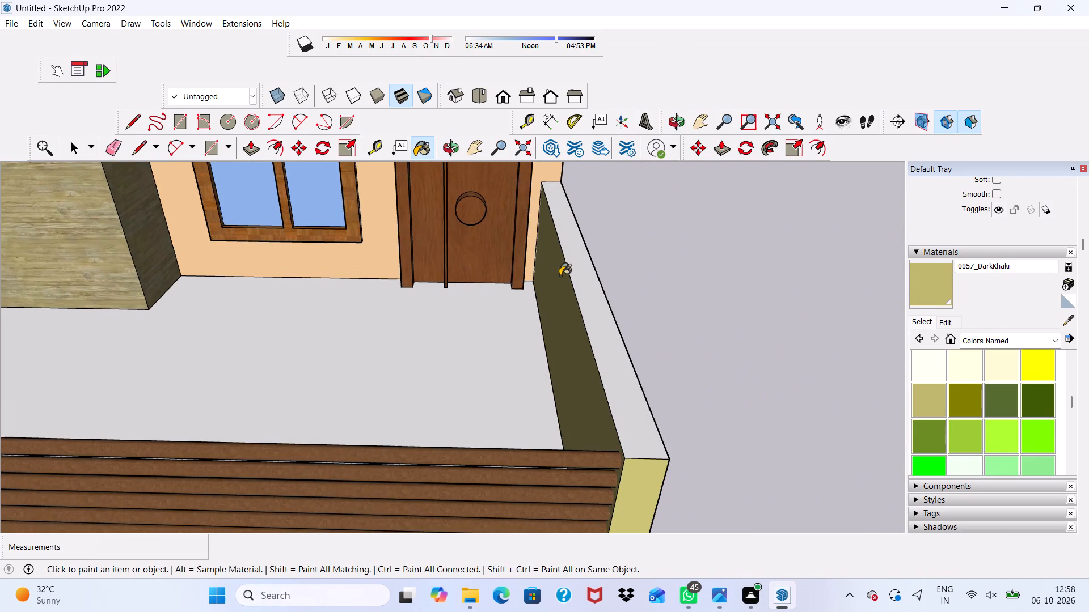
click(583, 265)
scroll(527, 304, down, 1)
middle_drag(527, 304, 395, 294)
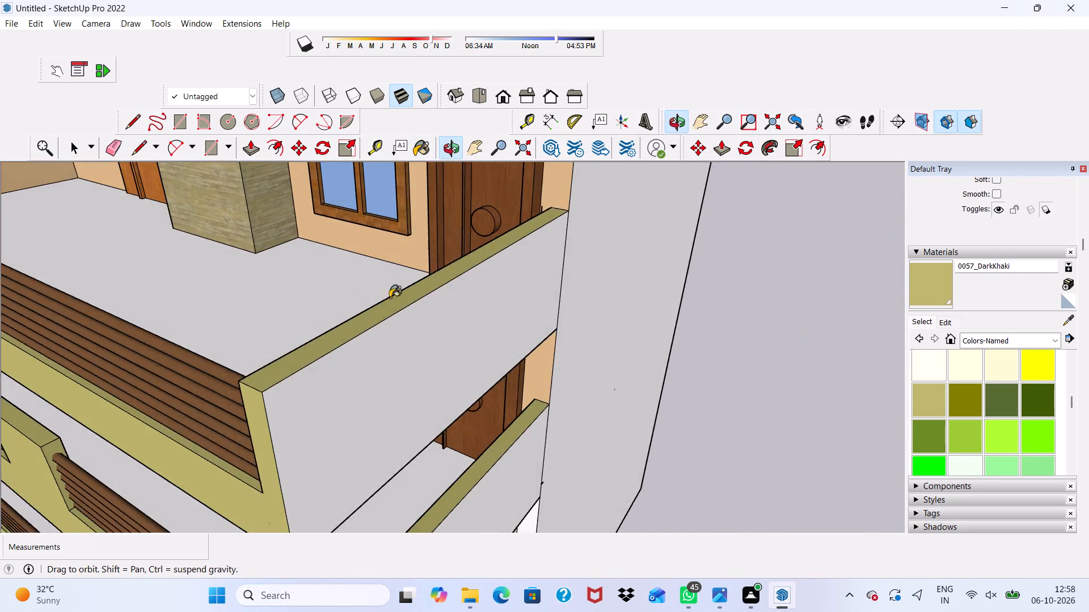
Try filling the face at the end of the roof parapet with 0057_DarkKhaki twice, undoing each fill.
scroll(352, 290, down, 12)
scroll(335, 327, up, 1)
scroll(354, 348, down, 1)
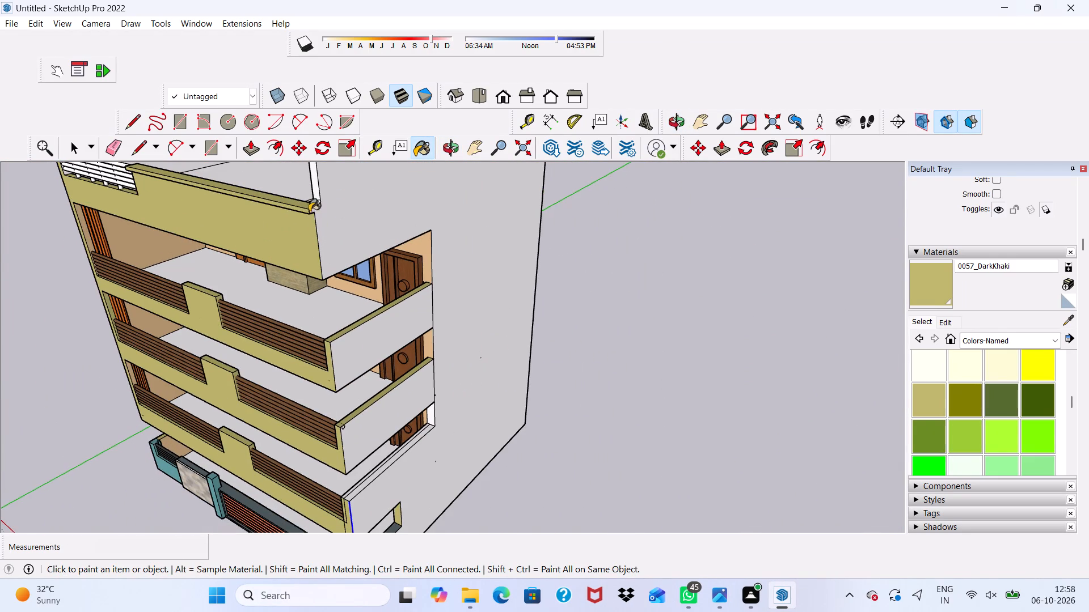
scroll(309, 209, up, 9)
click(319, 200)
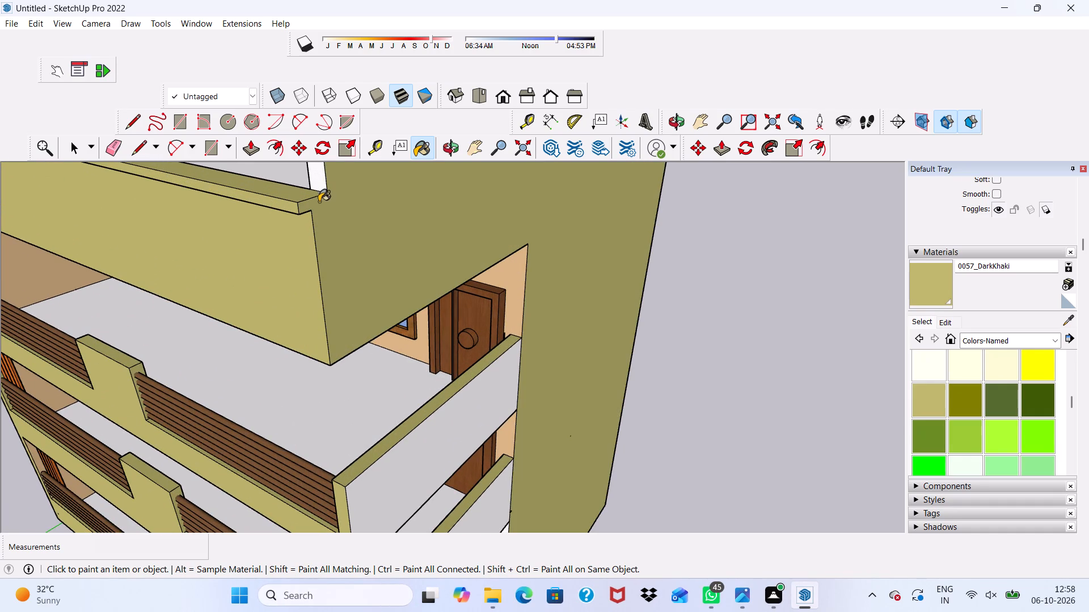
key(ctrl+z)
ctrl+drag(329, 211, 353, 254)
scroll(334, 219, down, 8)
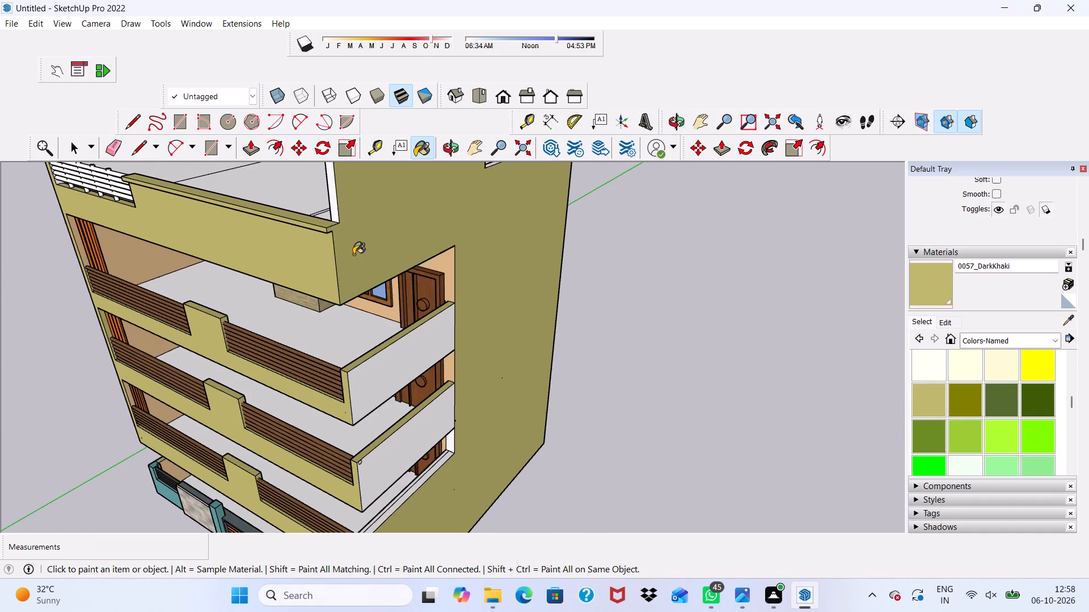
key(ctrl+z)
Paint the top faces of the lowest balcony's side parapet, beside the wooden railing's end, with 0057_DarkKhaki.
scroll(395, 292, down, 8)
middle_drag(350, 317, 479, 249)
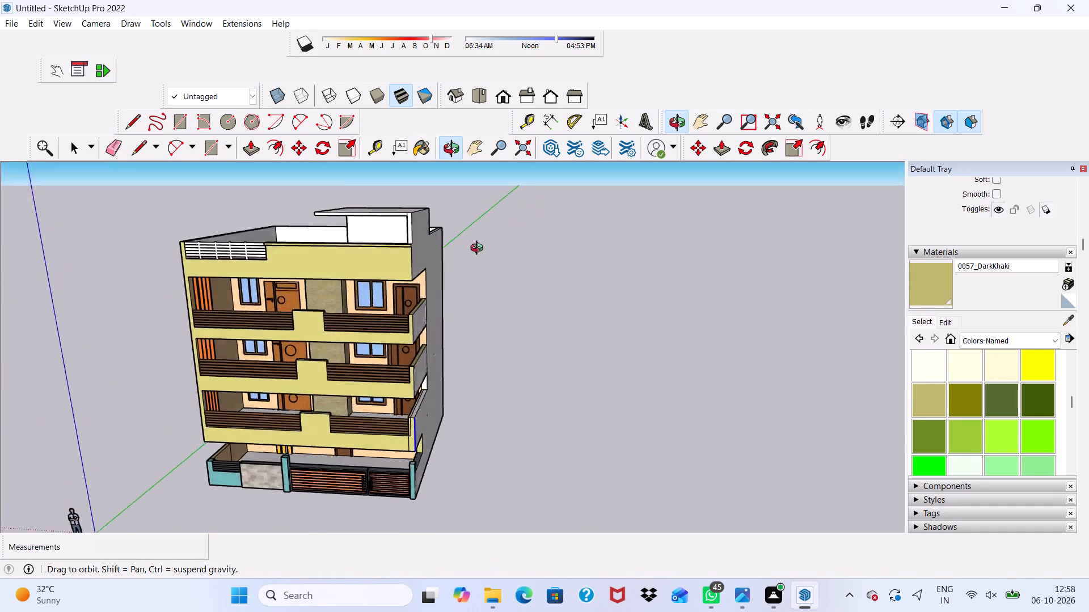
middle_drag(479, 249, 399, 272)
scroll(413, 437, up, 6)
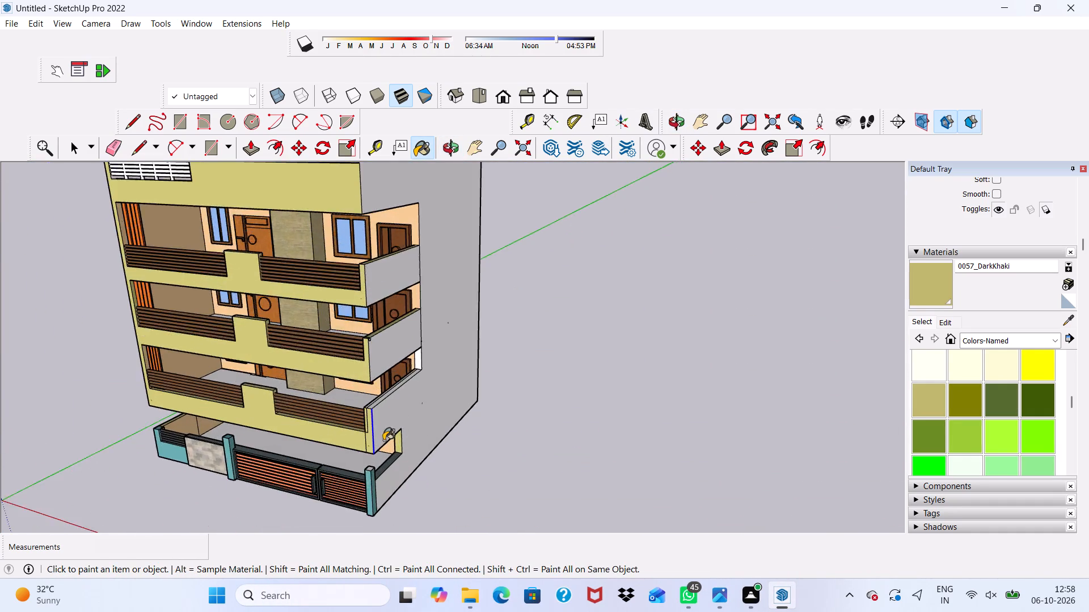
scroll(383, 440, up, 12)
click(340, 345)
scroll(340, 345, up, 4)
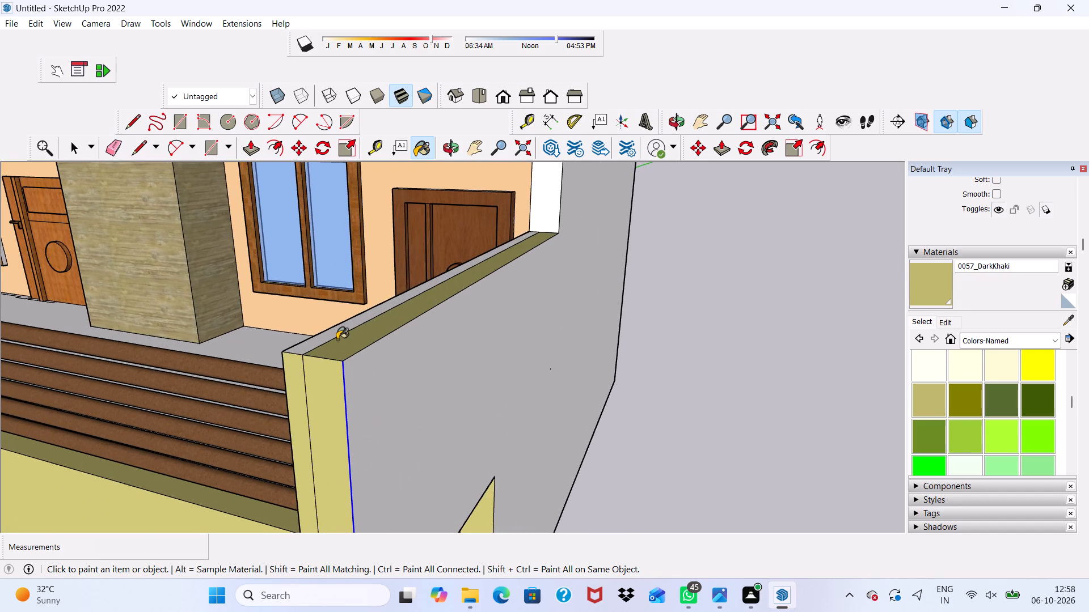
click(337, 339)
click(335, 330)
Paint the narrow strip on the underside of the lowest balcony's outer end, above the gate, with 0057_DarkKhaki.
scroll(336, 365, down, 3)
scroll(341, 435, up, 1)
middle_drag(331, 490, 365, 365)
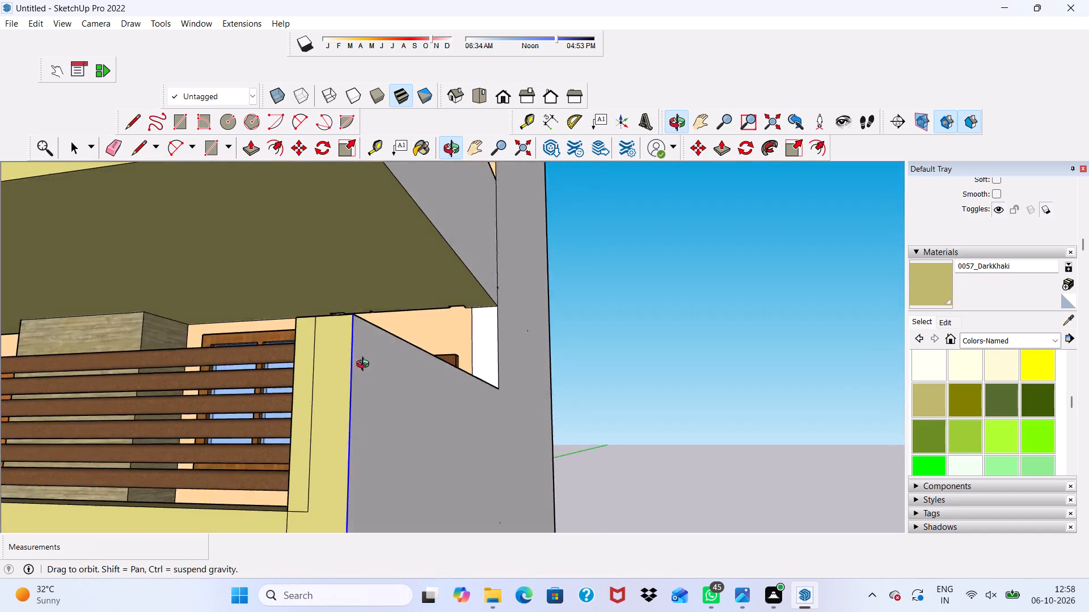
middle_drag(365, 365, 447, 246)
scroll(423, 365, down, 11)
middle_drag(339, 436, 411, 487)
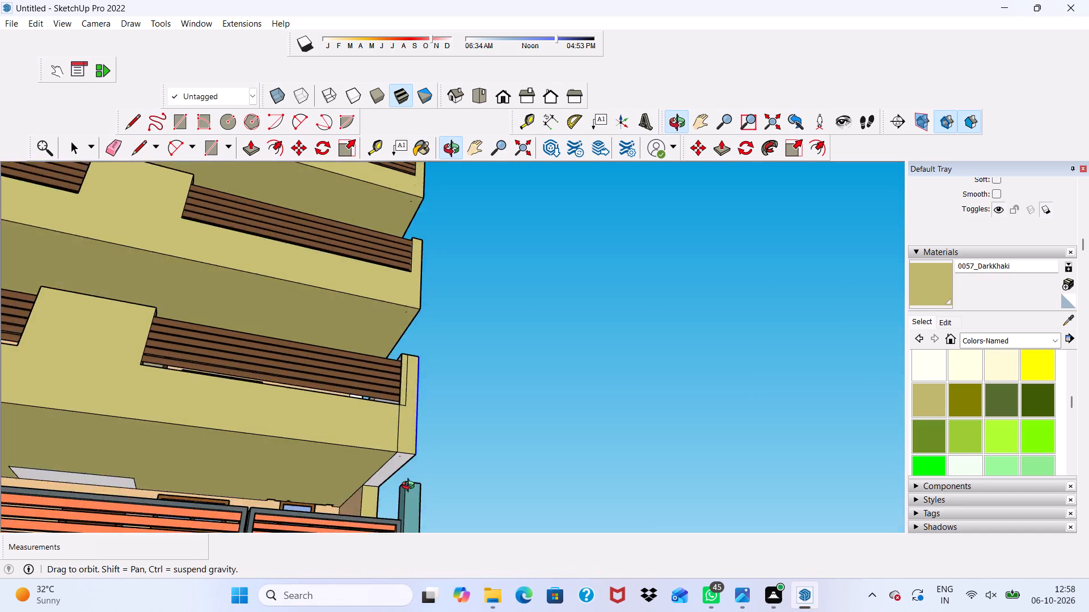
middle_drag(411, 487, 407, 458)
scroll(407, 458, up, 10)
click(395, 427)
scroll(386, 409, down, 8)
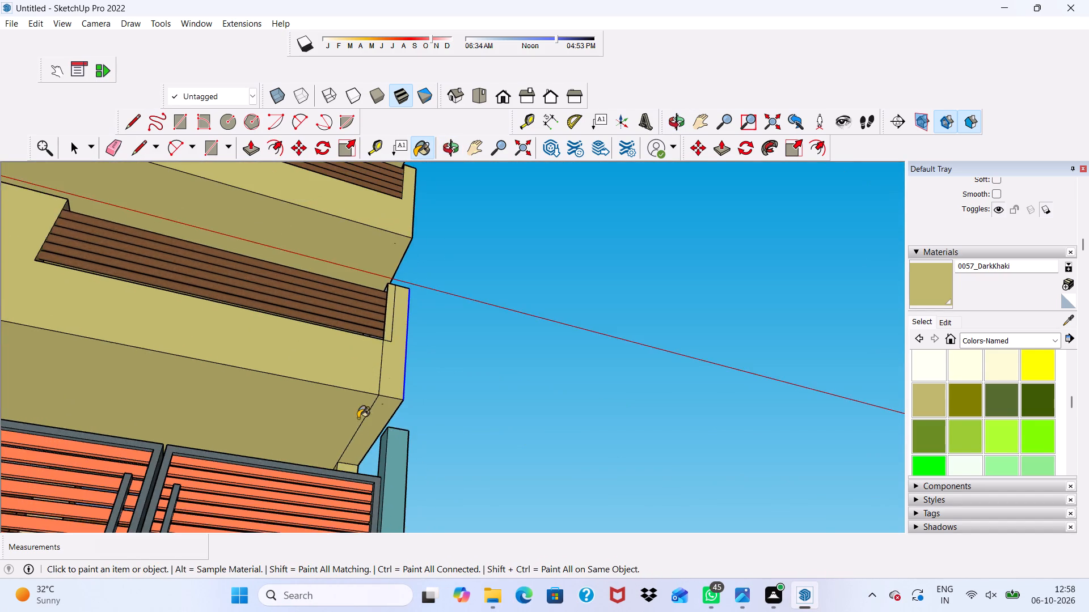
Examine the whole building front from several angles for parts still lacking a material.
scroll(358, 418, down, 9)
middle_drag(347, 432, 213, 518)
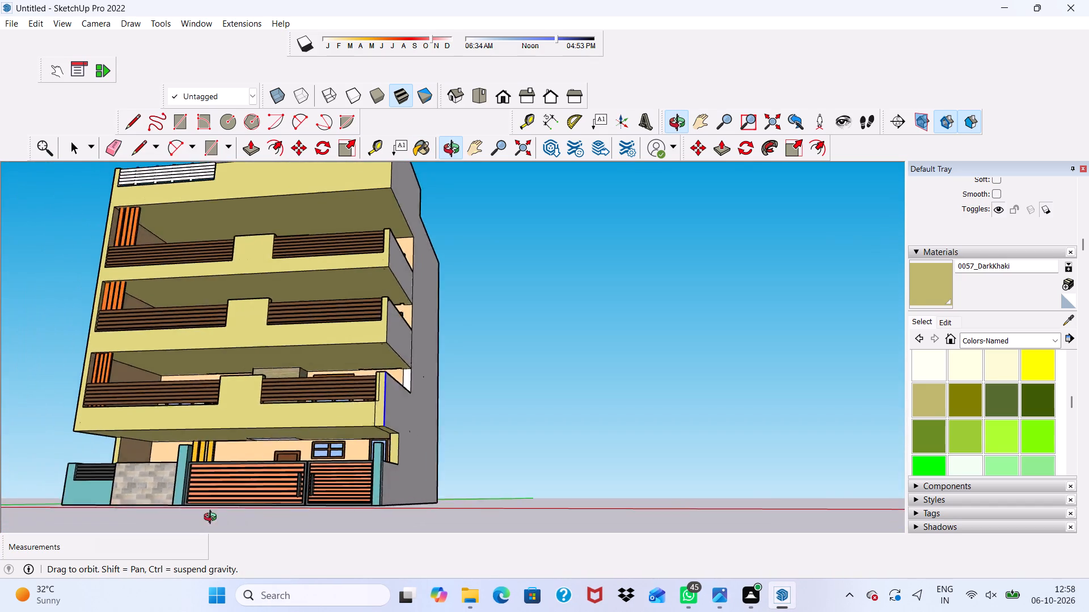
middle_drag(213, 518, 198, 550)
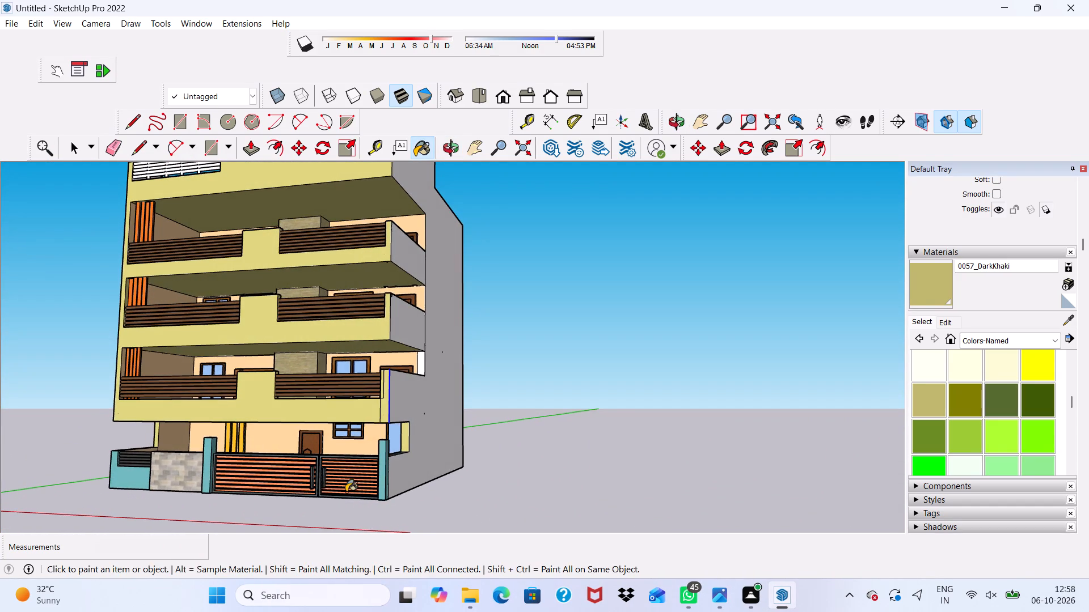
key(space)
scroll(196, 490, down, 3)
scroll(192, 478, up, 1)
scroll(193, 435, down, 3)
scroll(171, 343, down, 1)
scroll(171, 343, up, 1)
scroll(171, 343, down, 2)
middle_drag(175, 343, 328, 403)
scroll(320, 401, up, 5)
Paint the five horizontal bars of the rooftop railing with 0111_SlateGray from Colors-Named.
scroll(967, 384, down, 2)
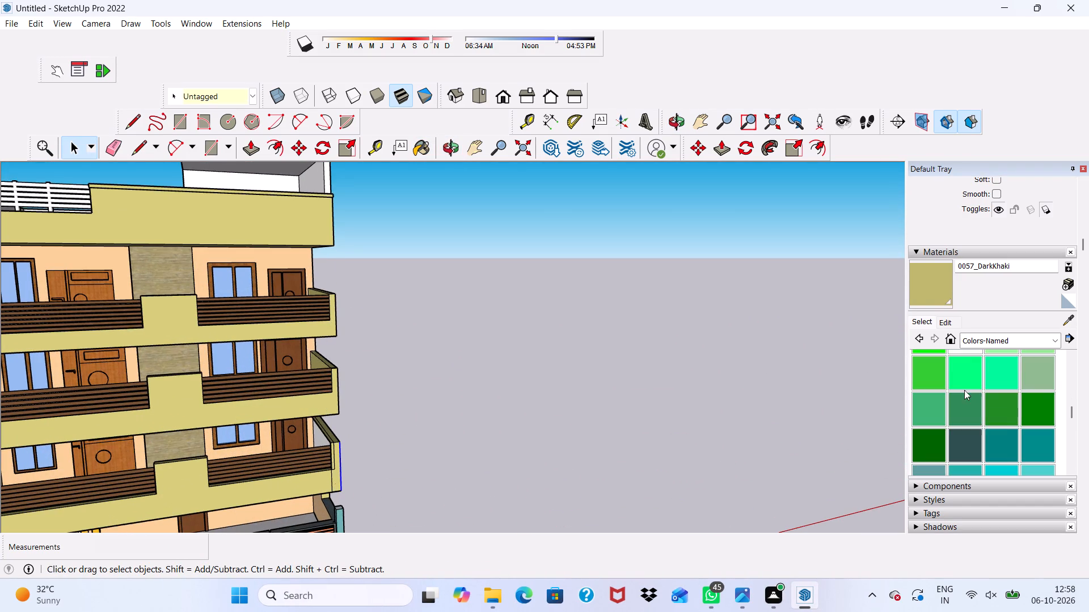
scroll(1012, 390, down, 4)
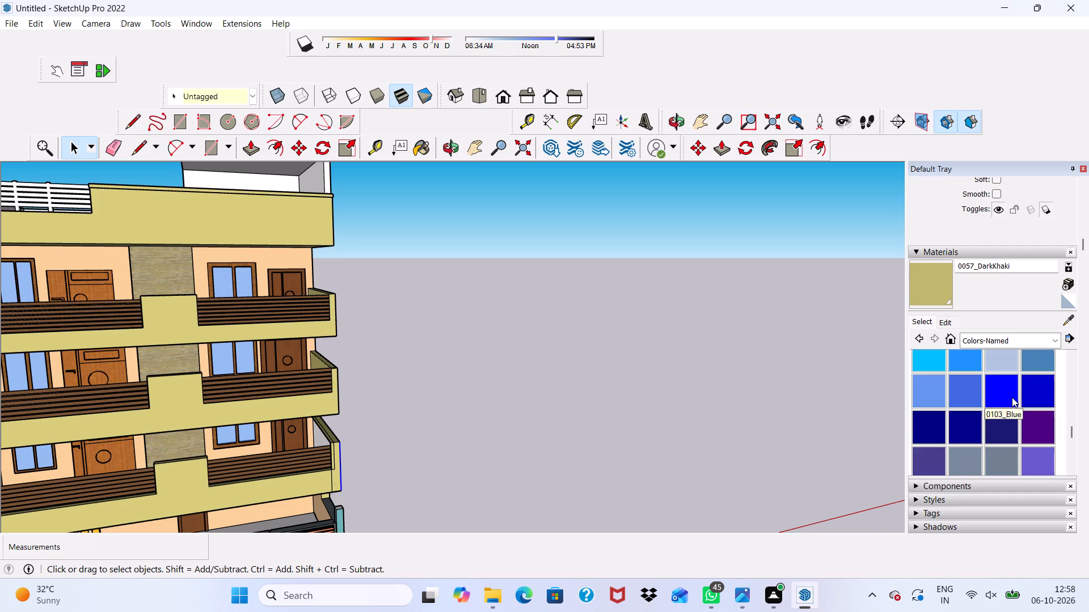
click(1006, 458)
scroll(47, 297, up, 1)
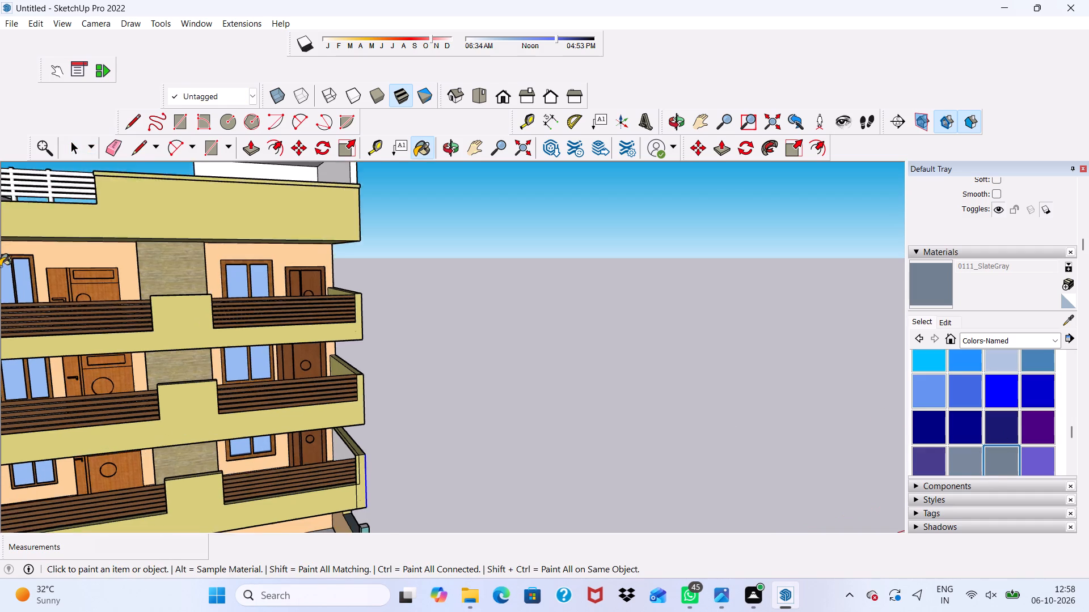
scroll(0, 266, up, 1)
scroll(85, 188, up, 2)
scroll(129, 175, down, 1)
scroll(151, 168, up, 13)
scroll(37, 190, down, 13)
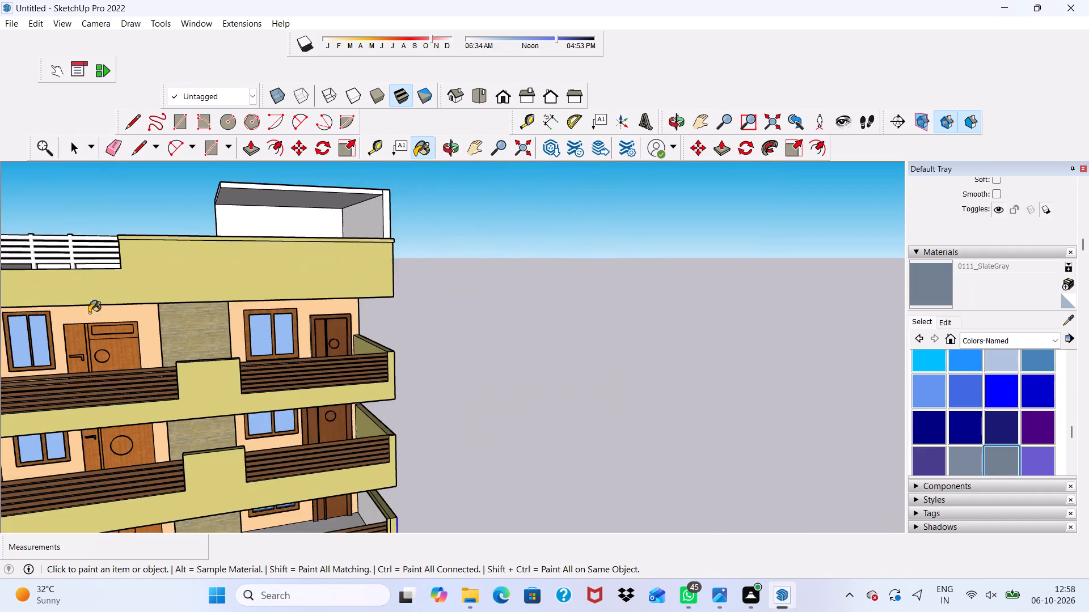
scroll(52, 238, up, 11)
click(61, 236)
scroll(62, 237, up, 2)
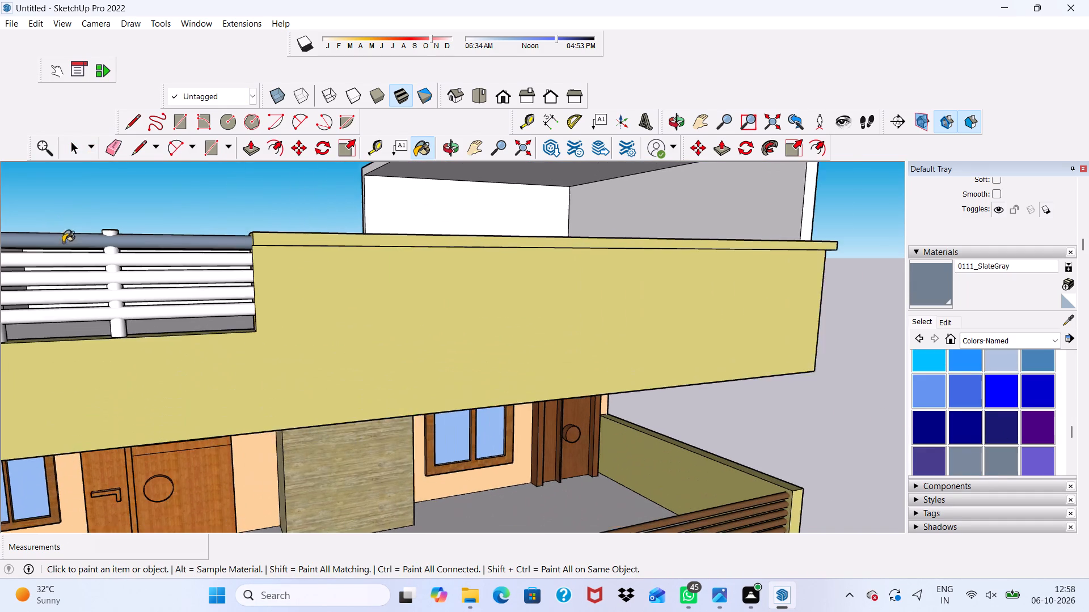
scroll(63, 243, up, 1)
click(55, 260)
click(58, 280)
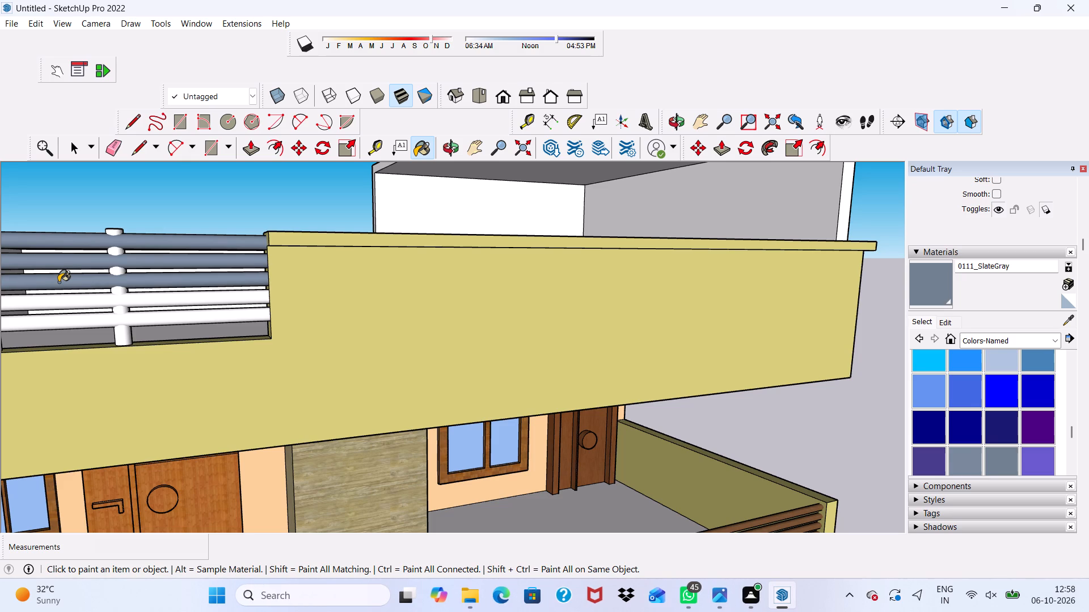
scroll(54, 282, down, 1)
click(95, 300)
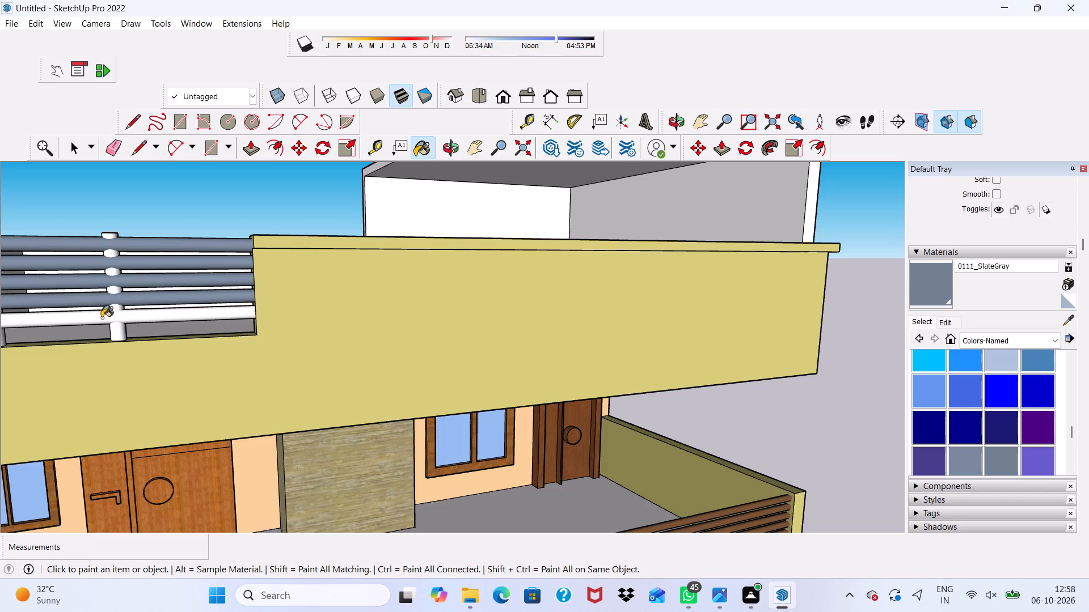
click(102, 318)
Paint the vertical posts of the rooftop railing with 0111_SlateGray.
click(116, 330)
scroll(127, 284, down, 13)
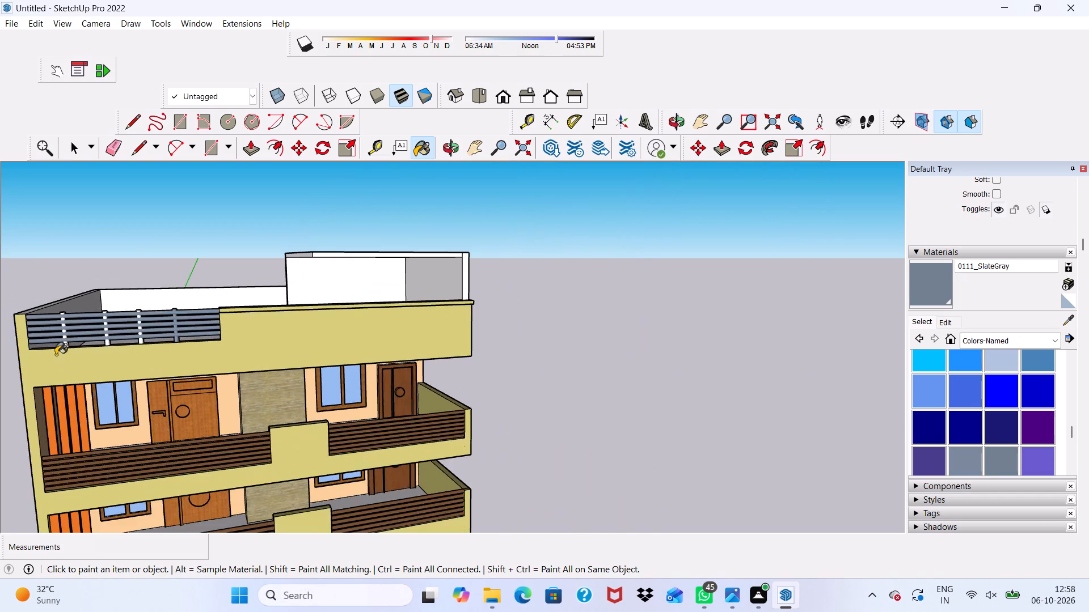
scroll(127, 343, up, 8)
click(87, 311)
scroll(0, 328, up, 1)
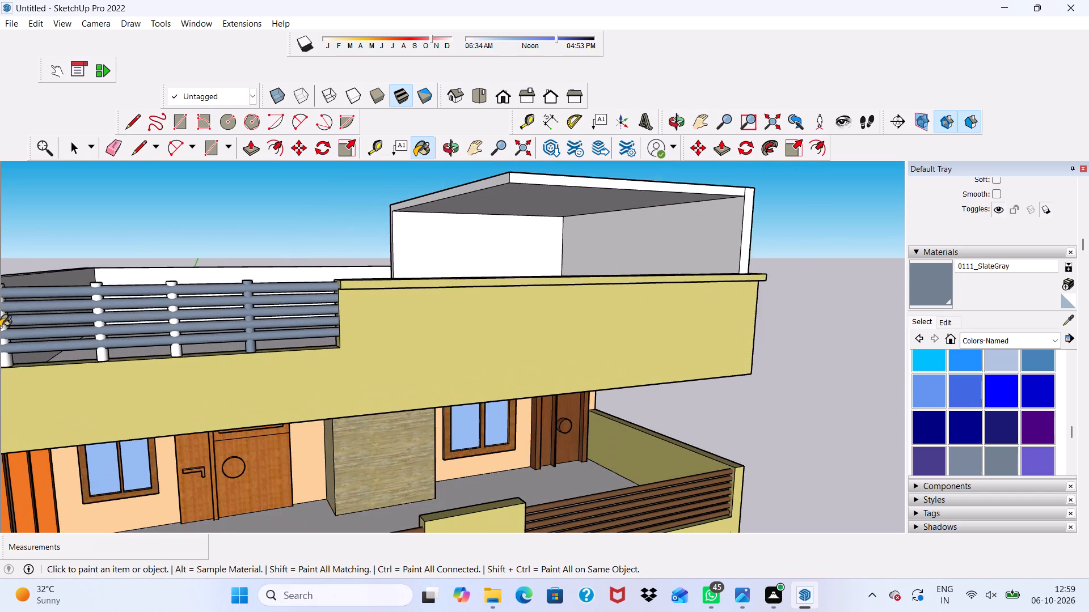
scroll(16, 379, up, 6)
click(5, 349)
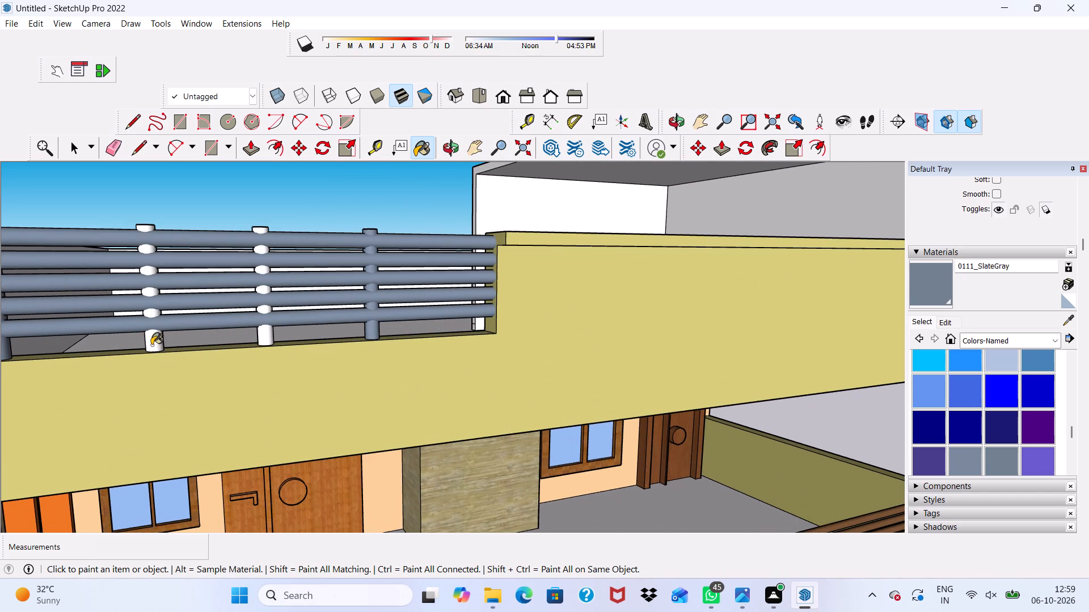
click(151, 341)
click(267, 338)
Paint the rooftop canopy's front edges, underside, back wall and inner side wall with 0111_SlateGray.
scroll(276, 339, down, 1)
scroll(275, 339, up, 1)
scroll(273, 341, down, 2)
scroll(93, 389, down, 4)
scroll(0, 342, up, 1)
scroll(0, 278, down, 12)
middle_drag(373, 307, 245, 330)
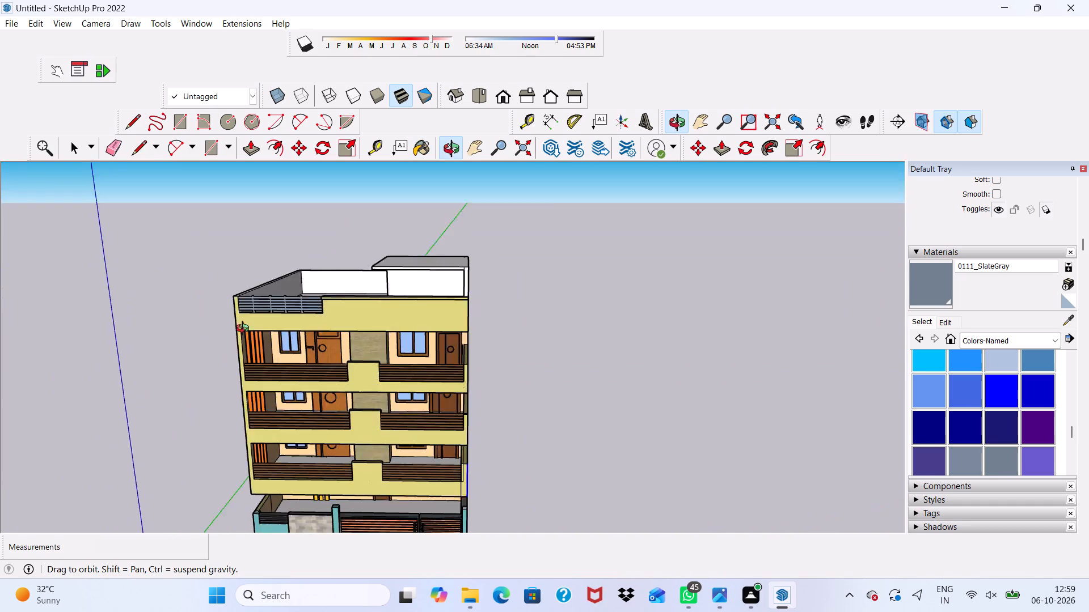
middle_drag(245, 330, 250, 249)
scroll(413, 280, up, 9)
click(417, 261)
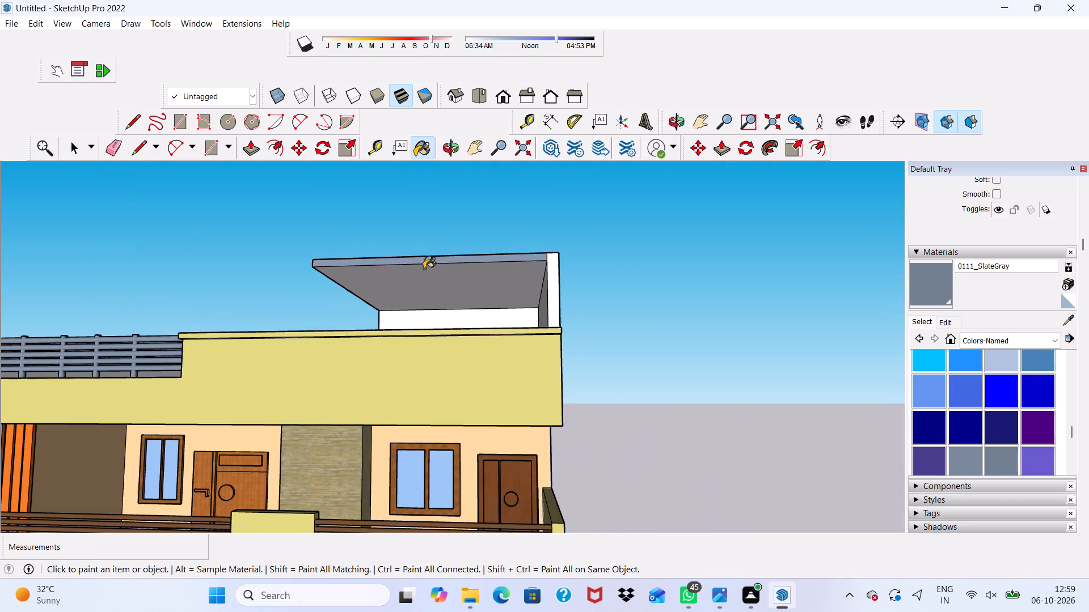
scroll(424, 269, up, 4)
click(425, 278)
scroll(361, 252, down, 4)
click(535, 314)
scroll(532, 315, up, 2)
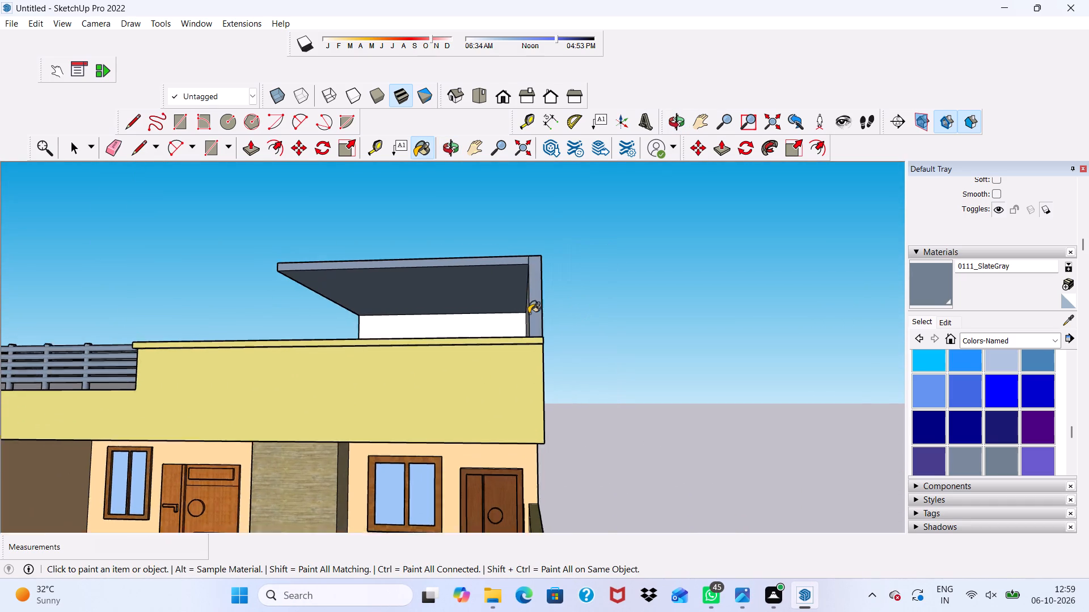
scroll(529, 313, up, 3)
click(521, 299)
scroll(501, 316, up, 5)
click(484, 321)
click(620, 334)
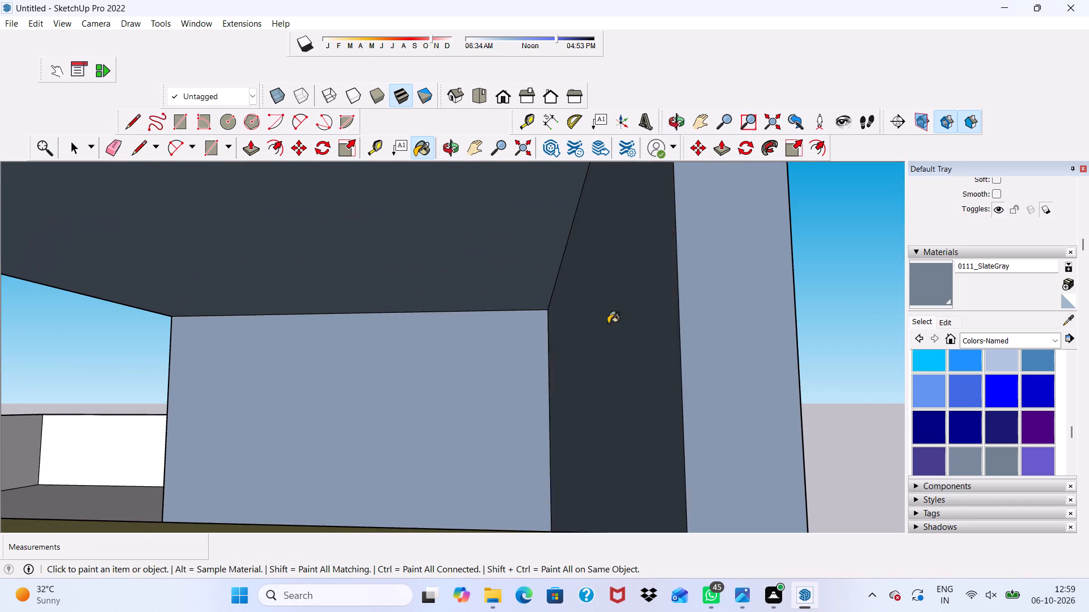
Paint the rooftop canopy's top surface and the slab and wall edge at its open end with 0111_SlateGray.
scroll(480, 294, down, 10)
middle_drag(487, 317, 223, 413)
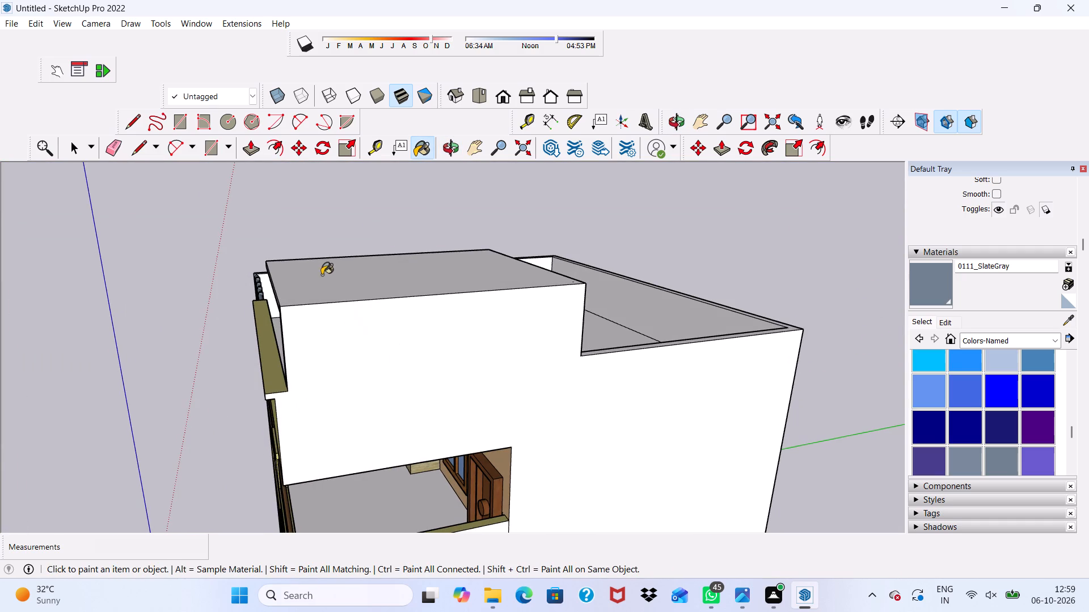
click(322, 275)
scroll(310, 303, up, 1)
scroll(309, 304, down, 3)
middle_drag(307, 319, 584, 292)
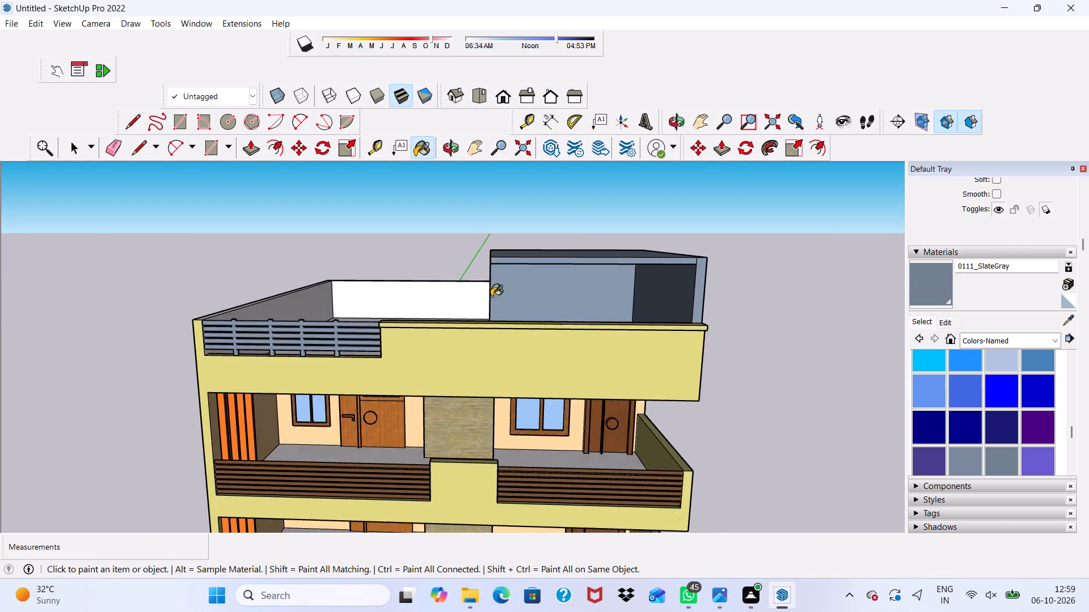
scroll(450, 294, up, 4)
scroll(475, 256, down, 1)
scroll(475, 256, up, 1)
middle_drag(475, 256, 895, 283)
scroll(424, 237, up, 3)
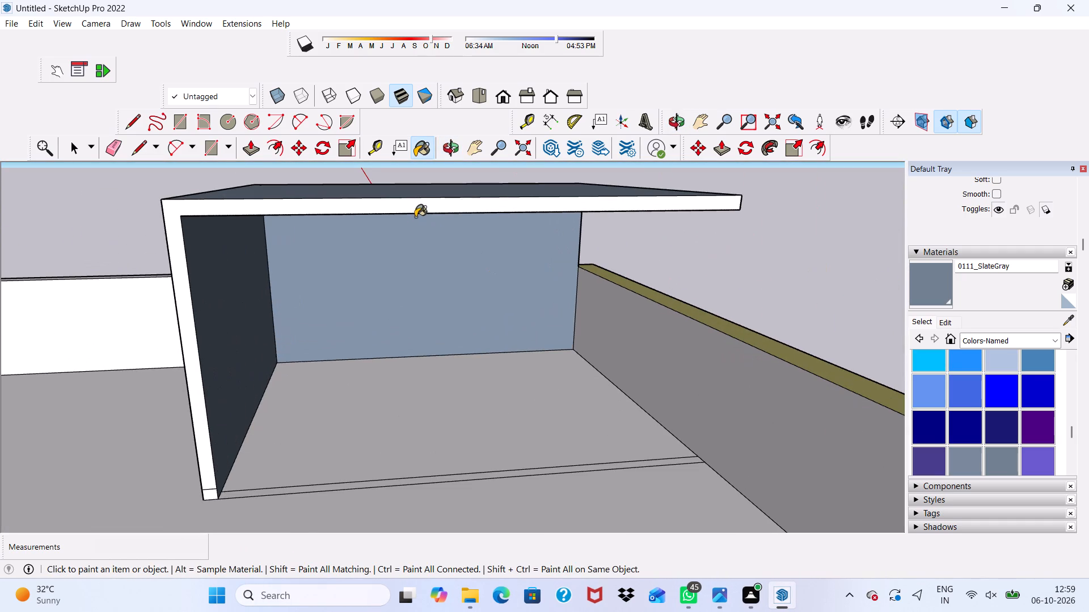
click(416, 209)
Examine the rooftop canopy and the whole building front from several angles for surfaces still unpainted.
scroll(234, 311, up, 3)
scroll(123, 317, down, 3)
middle_drag(124, 318, 296, 325)
drag(305, 320, 310, 323)
scroll(278, 314, down, 2)
scroll(265, 323, up, 1)
scroll(260, 329, down, 4)
scroll(212, 352, up, 1)
middle_drag(235, 383, 0, 356)
scroll(547, 418, down, 5)
middle_drag(588, 405, 587, 405)
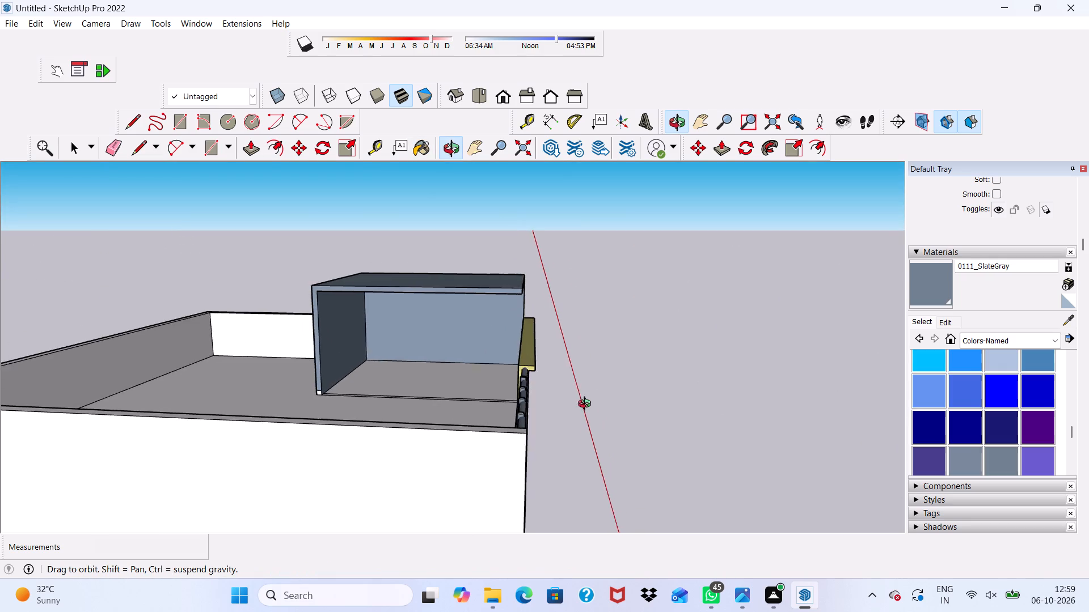
middle_drag(587, 405, 196, 395)
scroll(275, 367, down, 7)
middle_drag(417, 450, 446, 371)
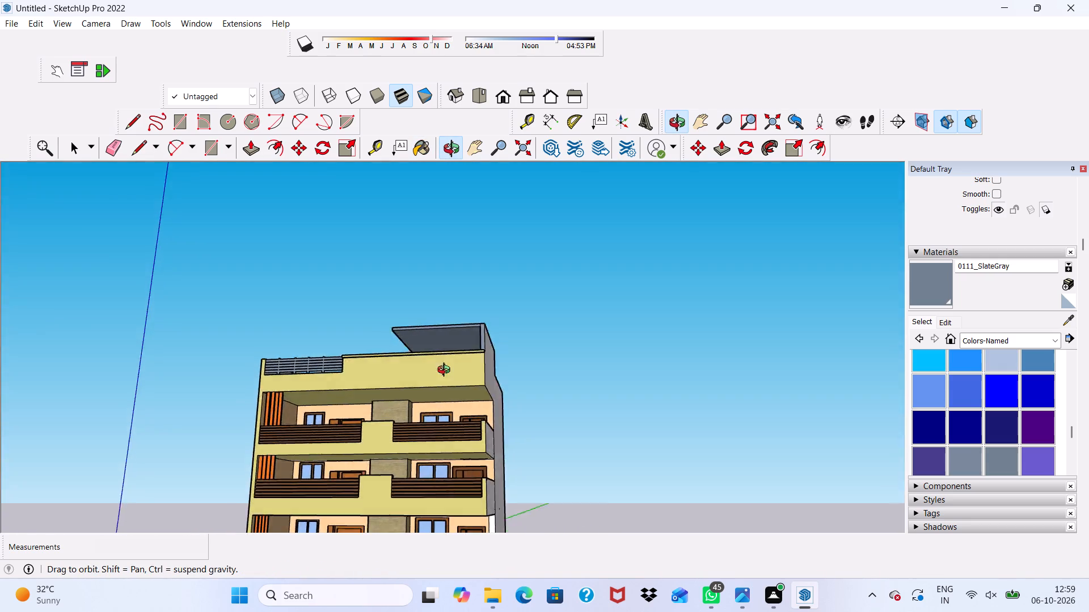
middle_drag(446, 371, 481, 372)
scroll(567, 330, down, 8)
middle_drag(495, 345, 459, 411)
scroll(458, 411, up, 4)
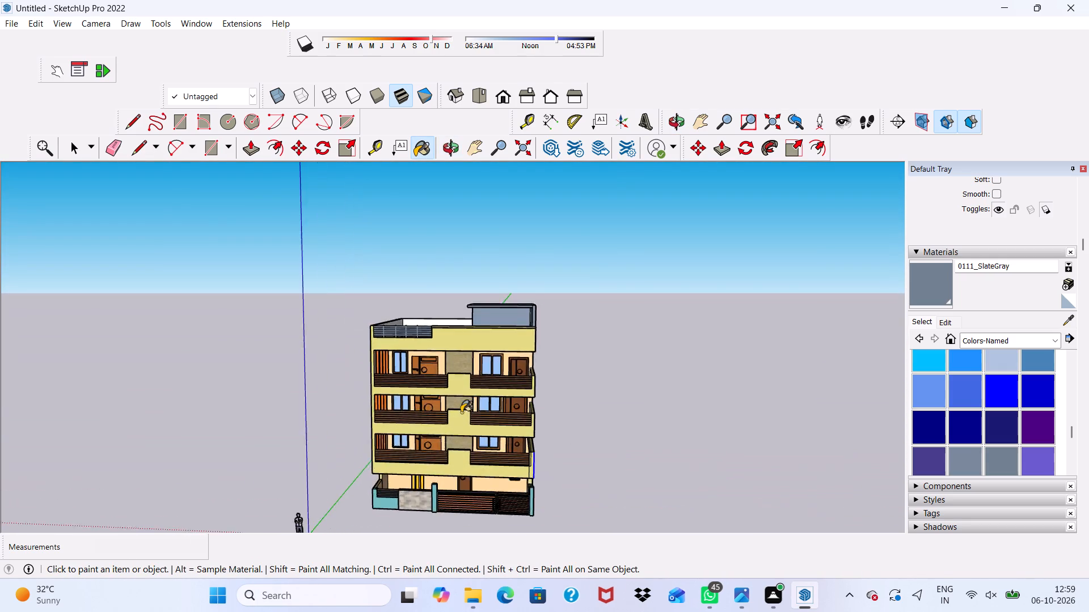
scroll(461, 413, up, 5)
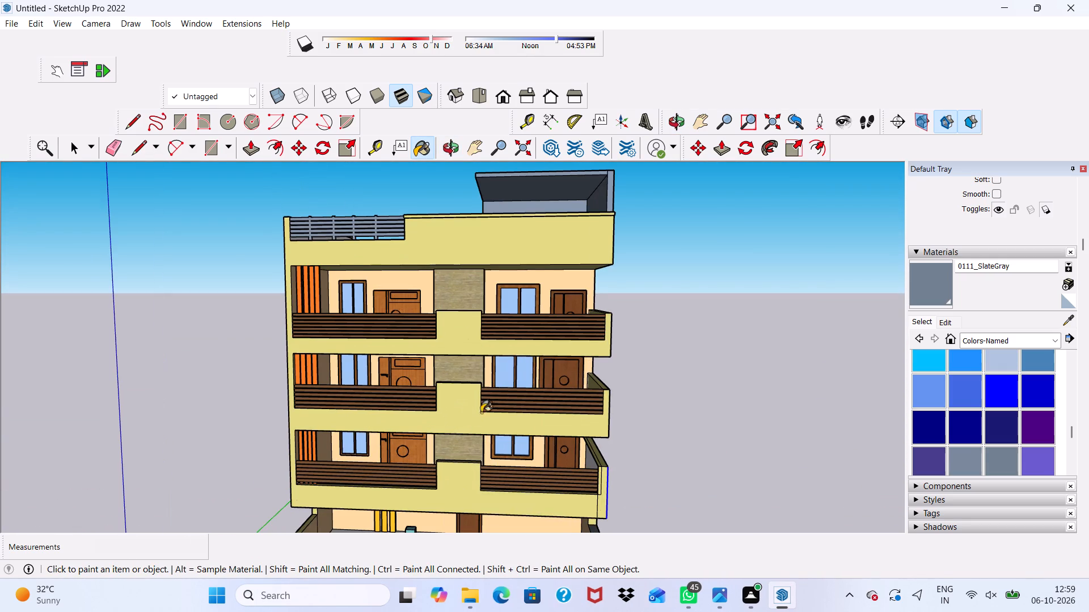
Paint the side wall by the open balcony ends and the balcony parapets' outer side faces with 0119_RosyBrown.
scroll(515, 405, down, 1)
scroll(959, 437, down, 1)
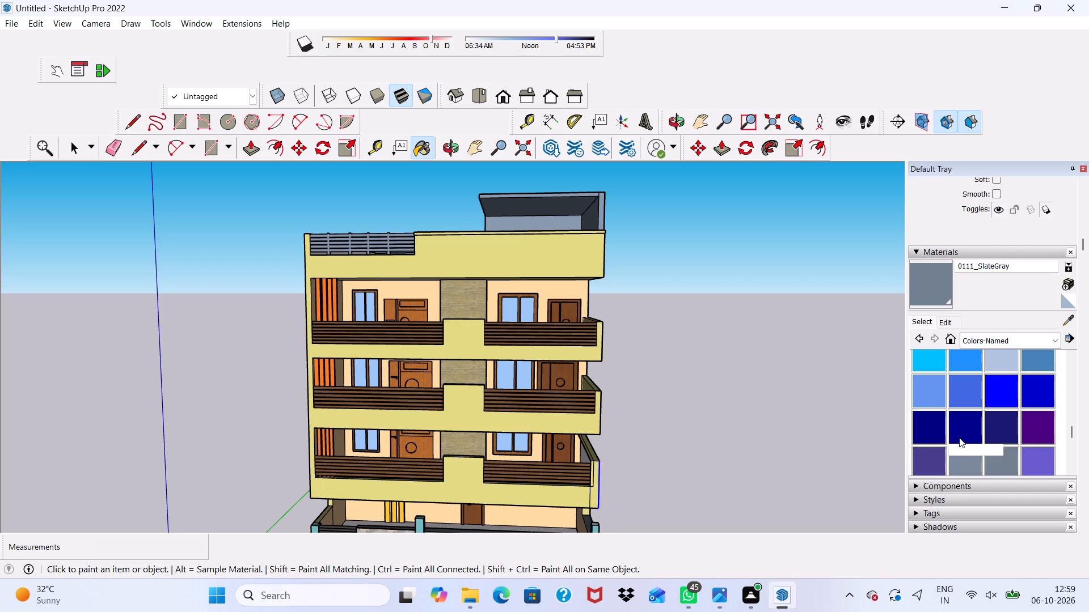
scroll(959, 437, down, 2)
scroll(990, 382, up, 1)
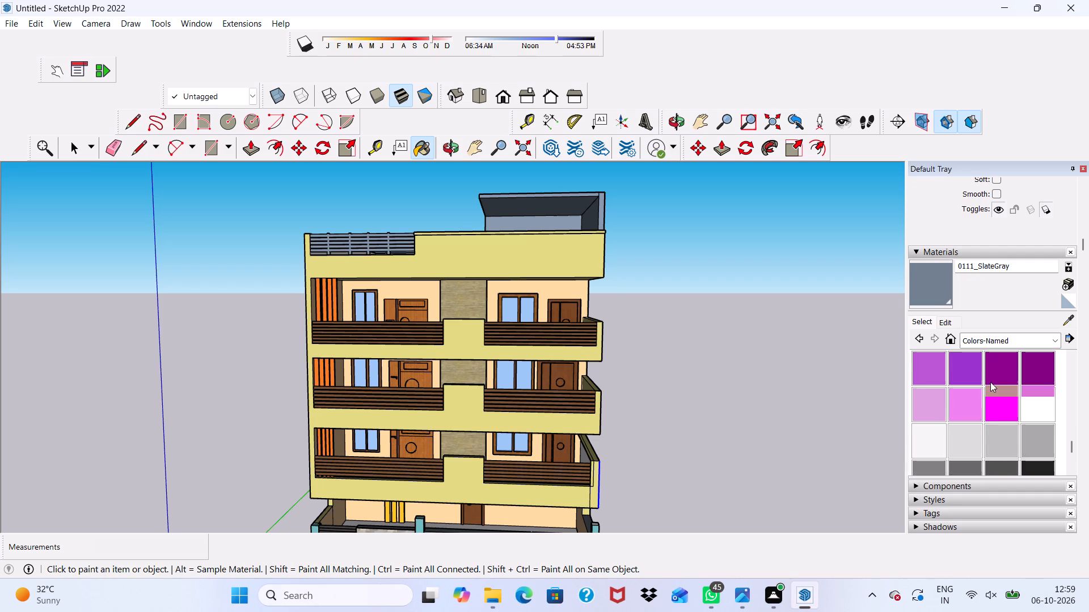
click(994, 399)
scroll(856, 422, up, 4)
middle_drag(552, 371, 322, 418)
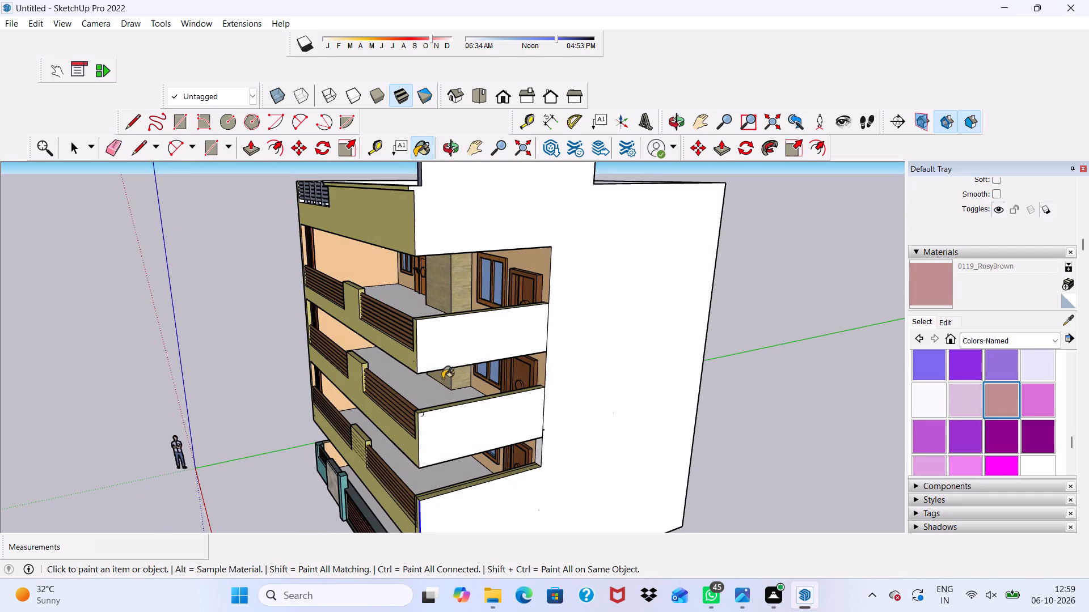
click(585, 358)
click(534, 432)
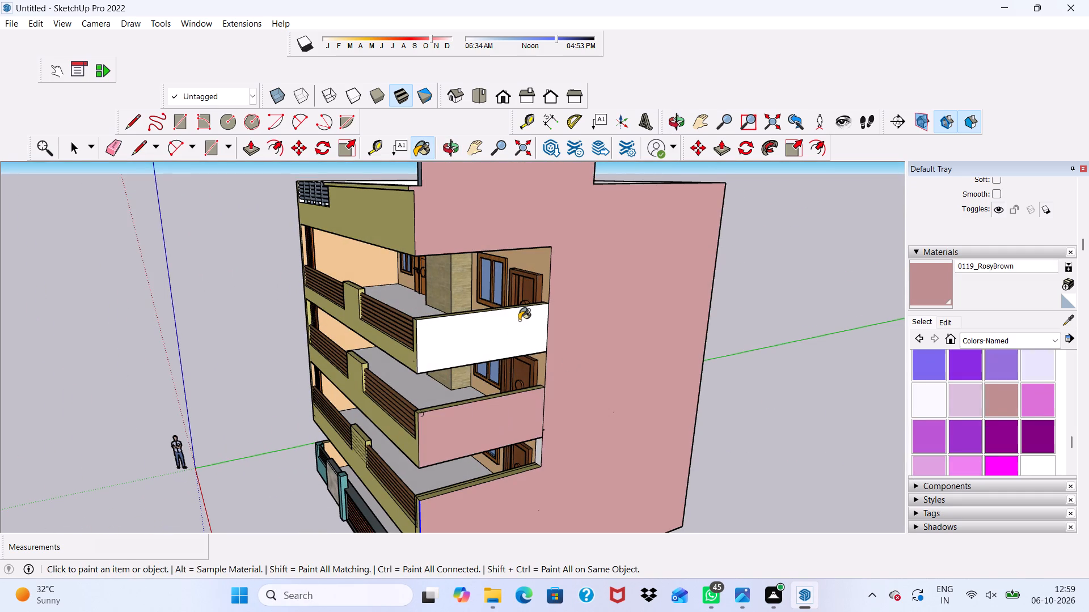
click(519, 320)
Paint the building's opposite side wall and the rear wall with 0119_RosyBrown.
scroll(500, 332, down, 9)
middle_drag(383, 372, 704, 325)
scroll(430, 326, up, 2)
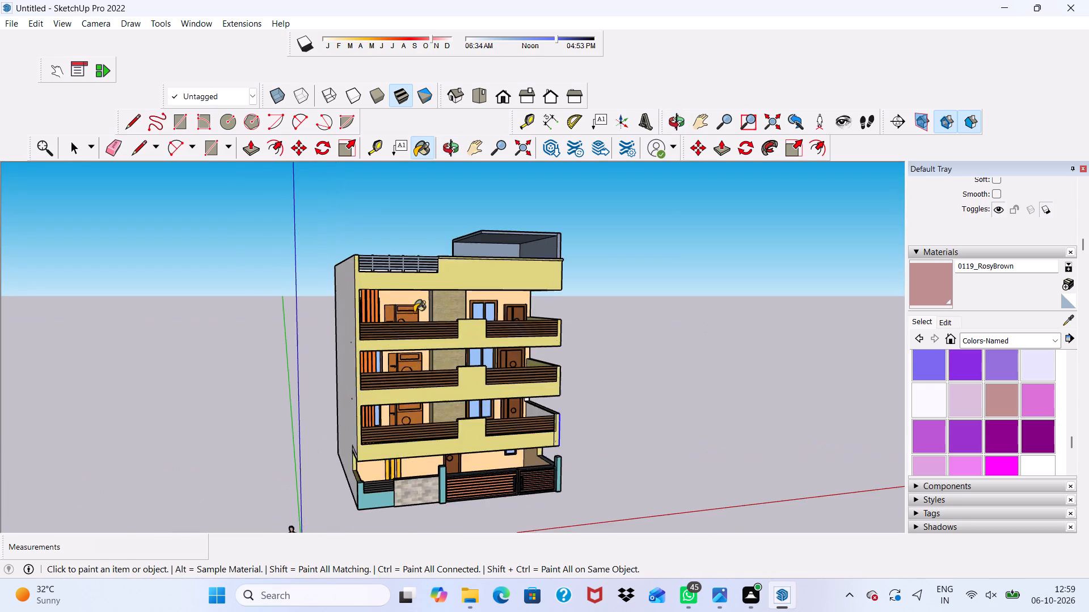
scroll(414, 312, up, 6)
middle_drag(336, 315, 460, 326)
click(398, 316)
scroll(278, 350, down, 1)
middle_drag(277, 352, 394, 346)
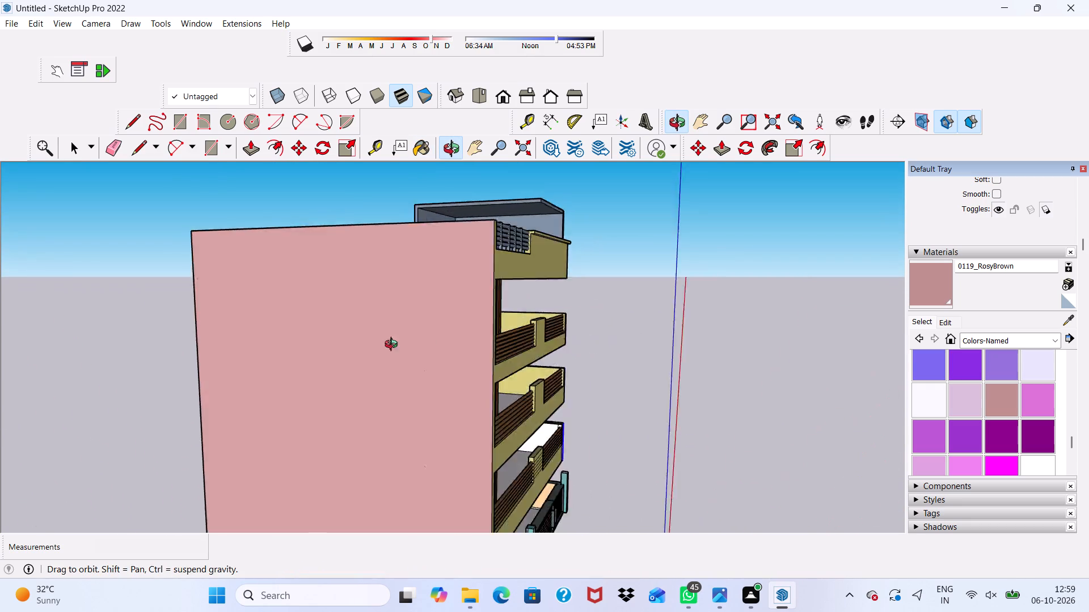
middle_drag(394, 346, 727, 373)
click(472, 358)
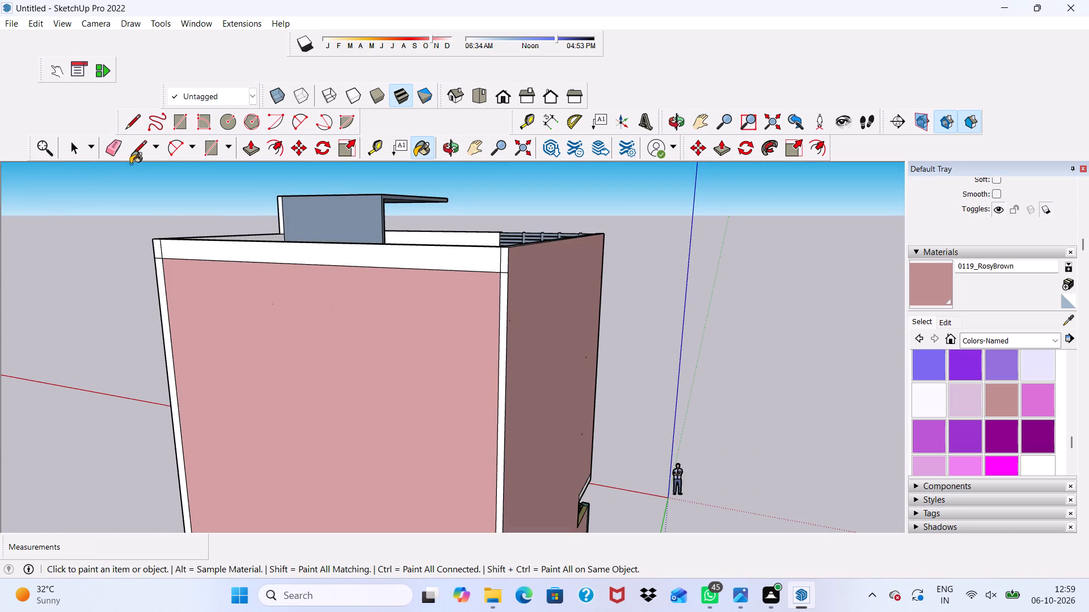
Erase the horizontal line below the rear parapet and the short lines across the two rear corner strips.
click(113, 141)
drag(181, 254, 189, 261)
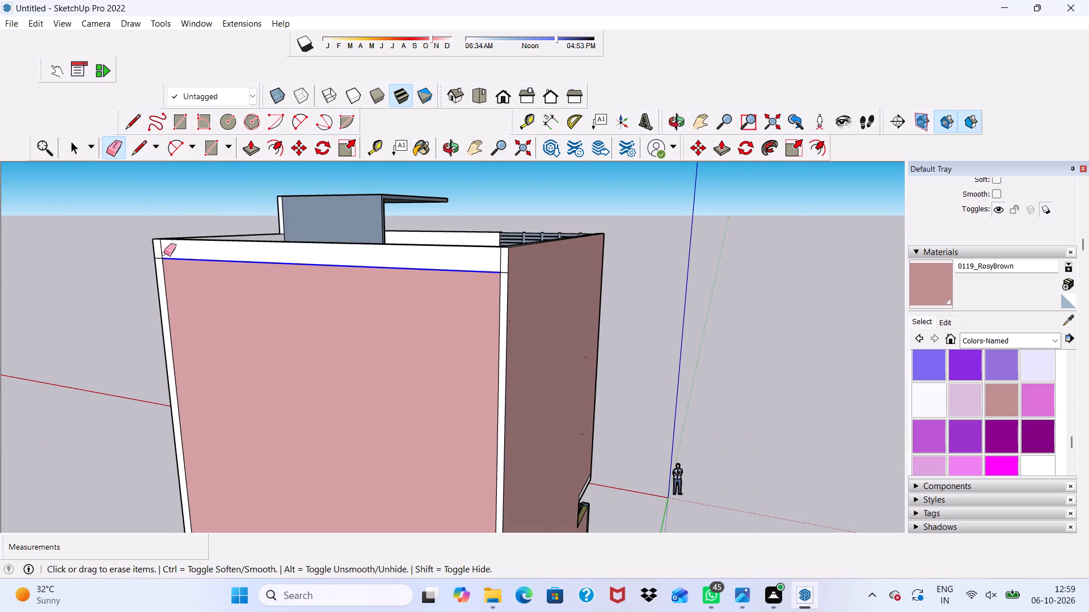
scroll(157, 245, up, 3)
drag(128, 268, 121, 267)
scroll(184, 268, up, 5)
scroll(150, 237, down, 1)
scroll(150, 237, up, 3)
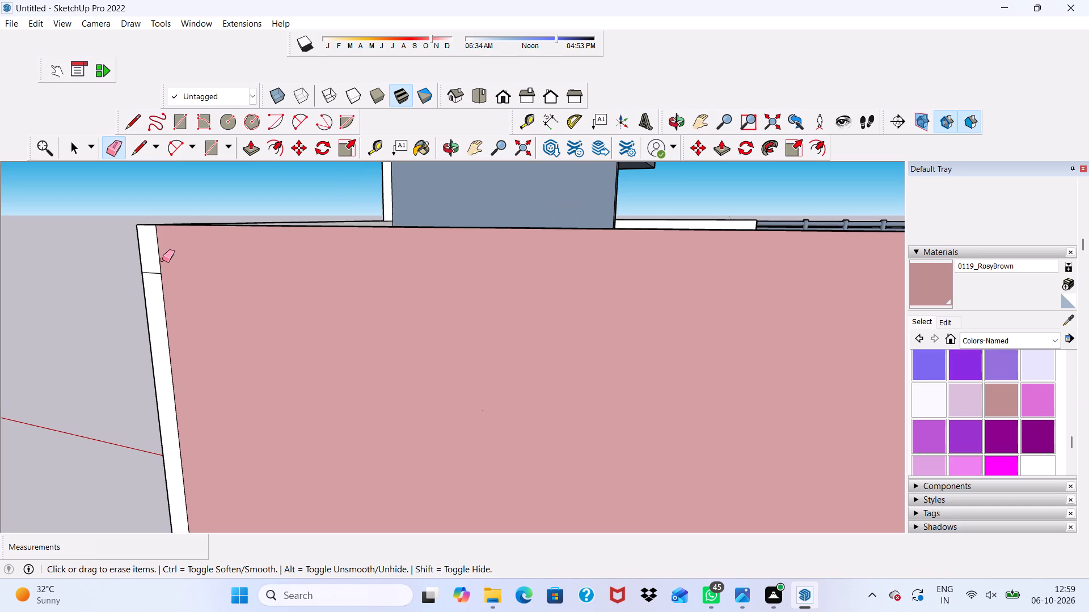
click(149, 274)
scroll(180, 292, down, 8)
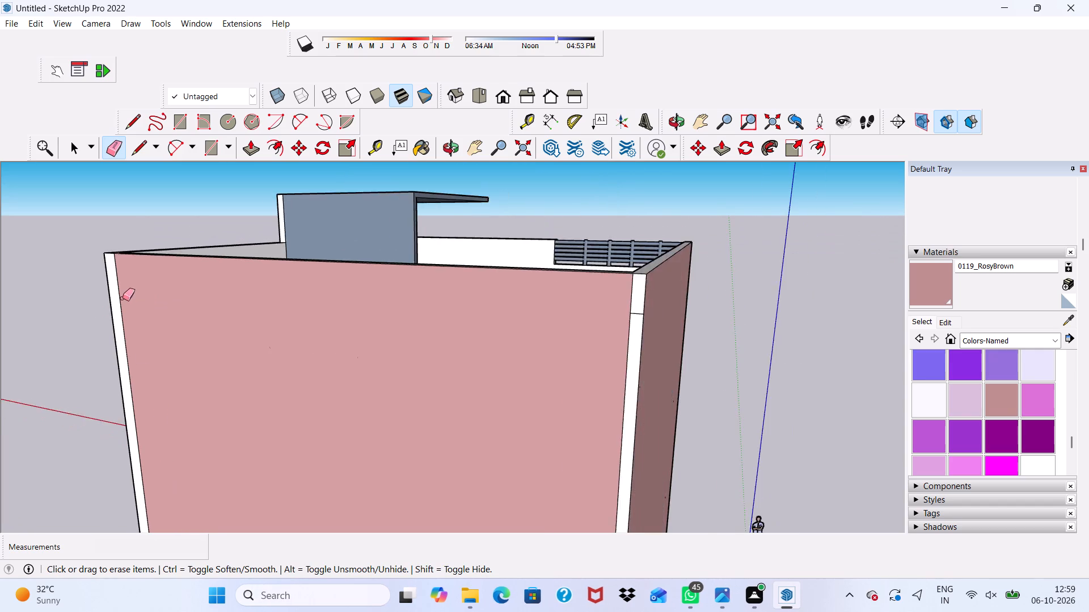
scroll(123, 298, down, 3)
scroll(138, 331, up, 2)
scroll(424, 369, up, 3)
scroll(0, 358, down, 6)
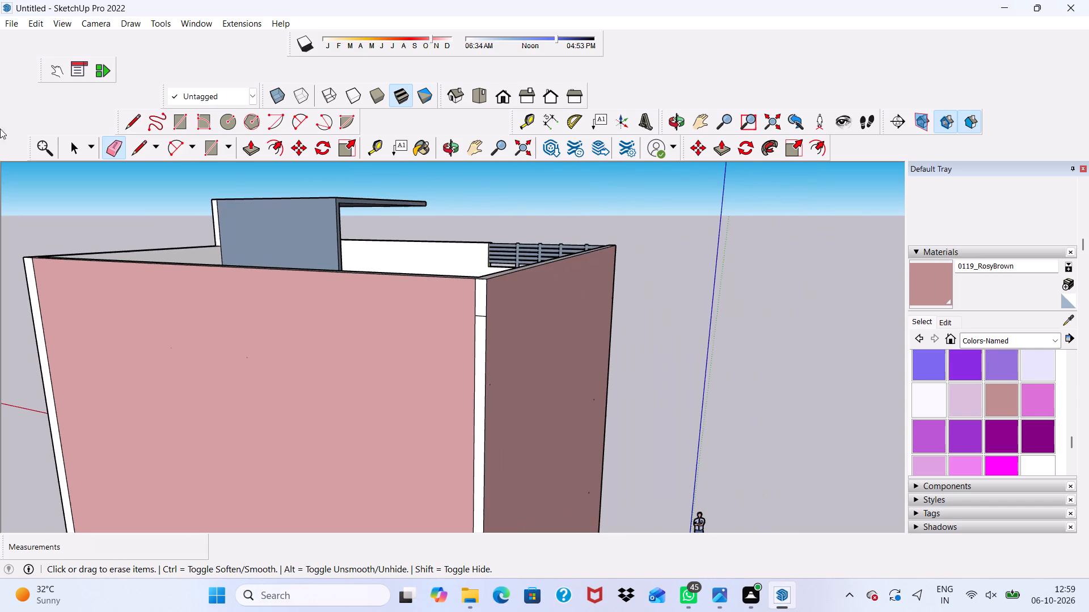
scroll(0, 129, down, 1)
scroll(419, 314, up, 10)
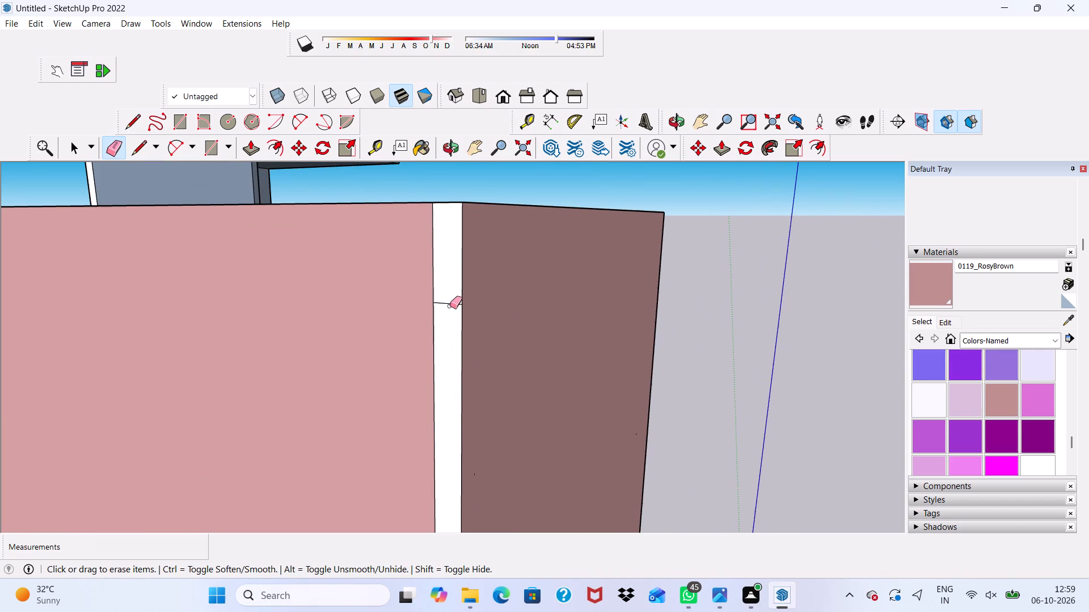
drag(437, 300, 450, 317)
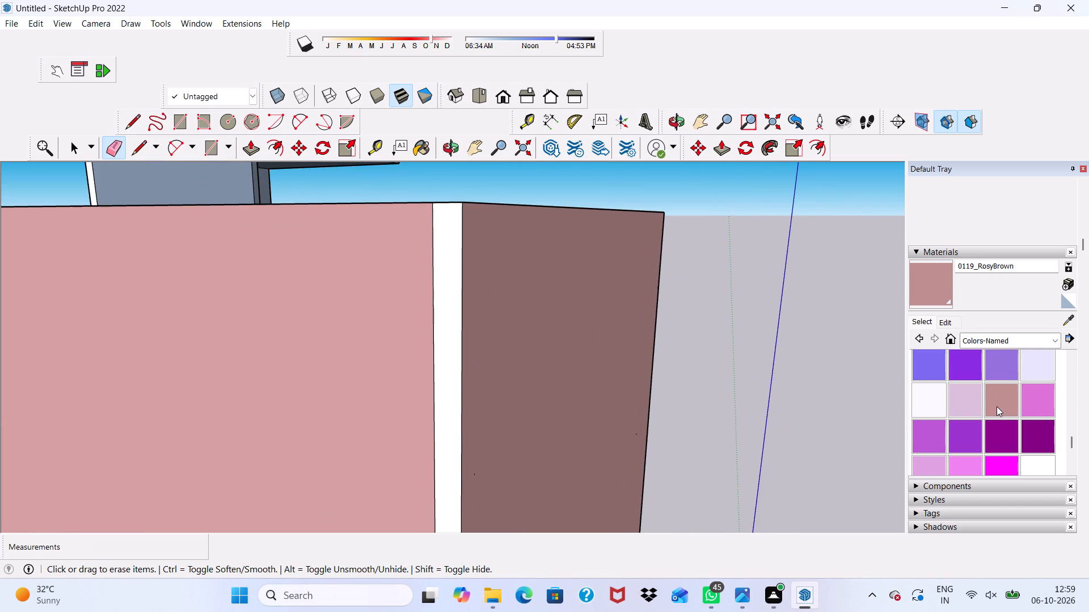
Paint both vertical corner strips of the rear wall and the roof parapet's top surface with 0119_RosyBrown.
click(997, 406)
scroll(405, 406, up, 2)
click(453, 381)
scroll(433, 391, down, 6)
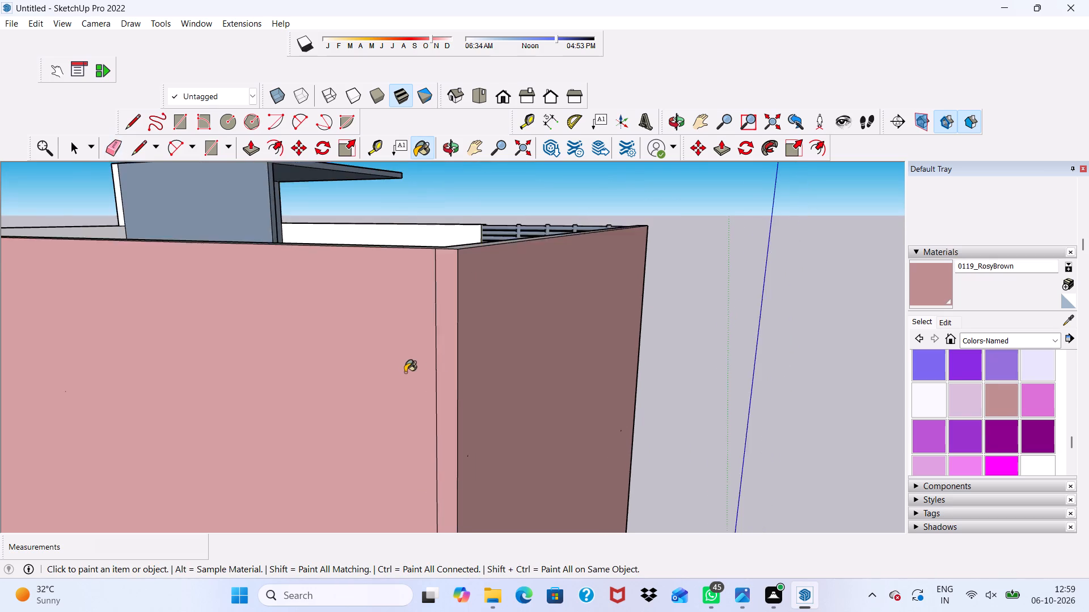
scroll(405, 372, down, 2)
middle_drag(374, 474, 257, 549)
scroll(311, 388, up, 5)
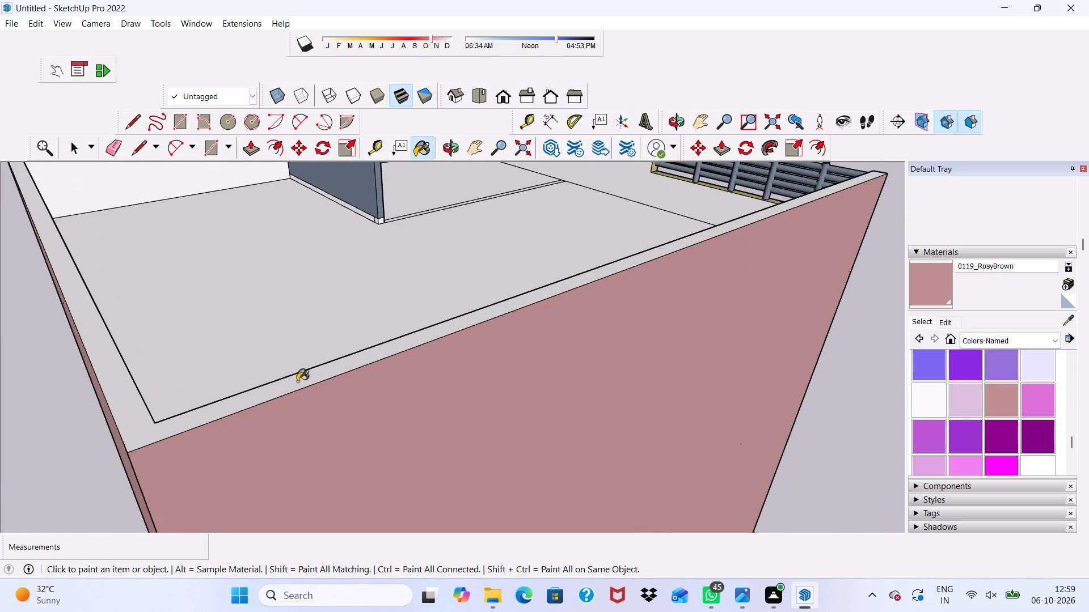
click(292, 384)
scroll(178, 403, down, 10)
middle_drag(195, 464, 468, 392)
scroll(354, 362, up, 3)
click(370, 339)
scroll(370, 338, down, 3)
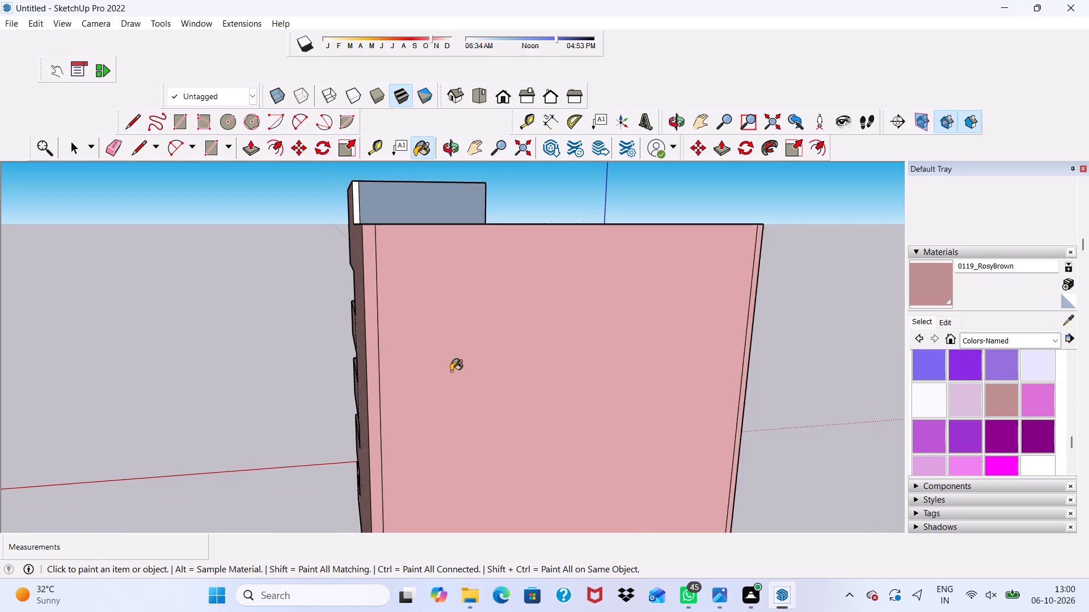
Paint the narrow vertical end face of the side wall beside the rooftop canopy with 0119_RosyBrown.
scroll(451, 371, down, 7)
middle_drag(411, 338, 594, 390)
scroll(467, 303, up, 9)
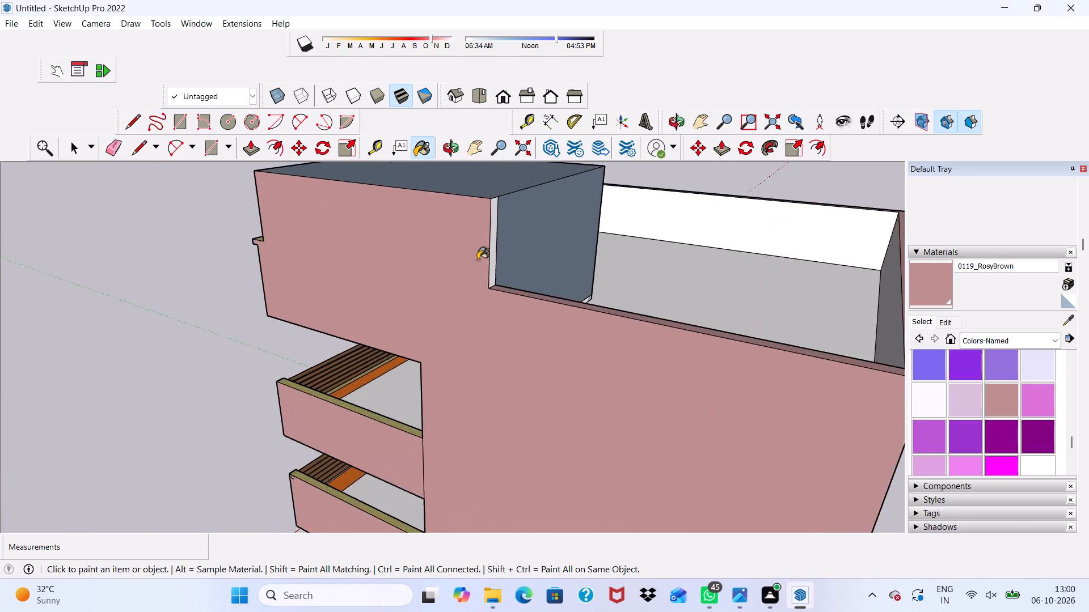
scroll(478, 260, up, 8)
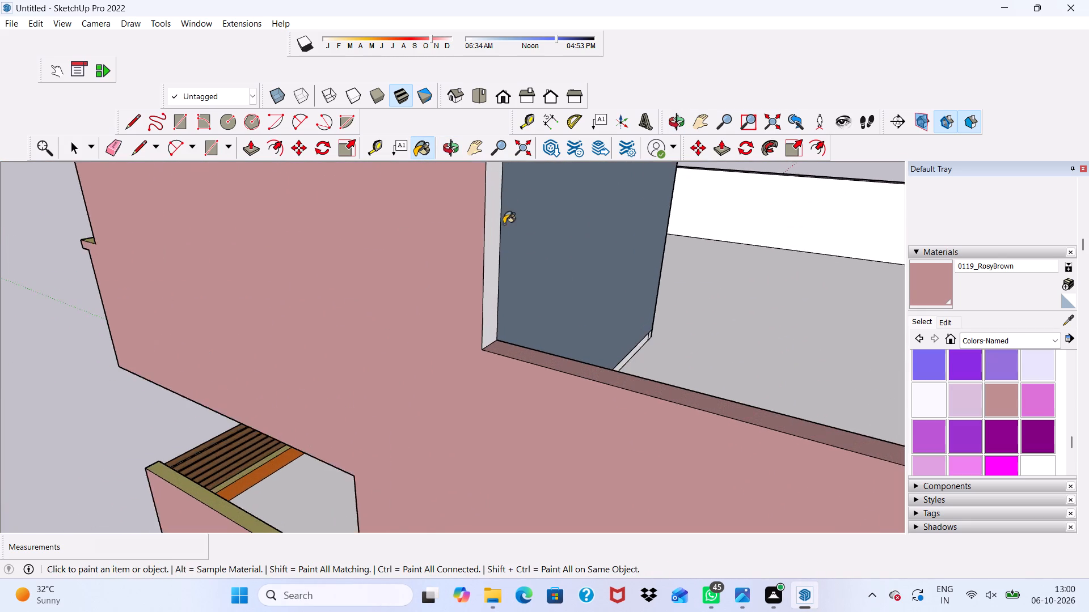
scroll(504, 224, up, 4)
drag(477, 249, 484, 252)
scroll(480, 256, down, 3)
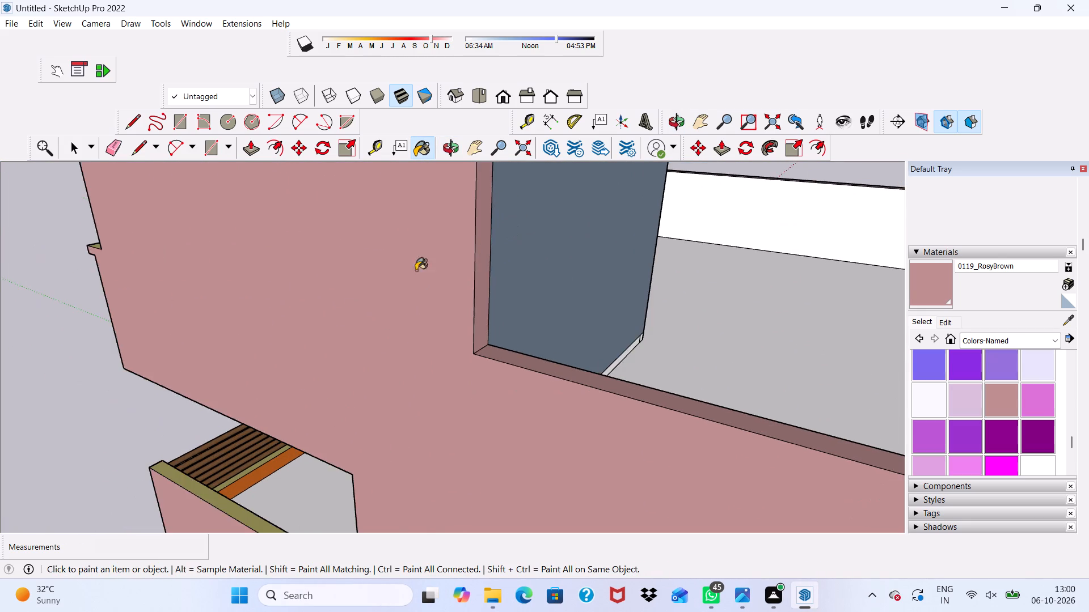
Paint the inner faces of the roof terrace's rear and side parapets with 0119_RosyBrown.
scroll(416, 270, down, 2)
scroll(242, 347, up, 1)
scroll(240, 360, down, 9)
middle_drag(238, 372, 737, 331)
scroll(480, 263, up, 2)
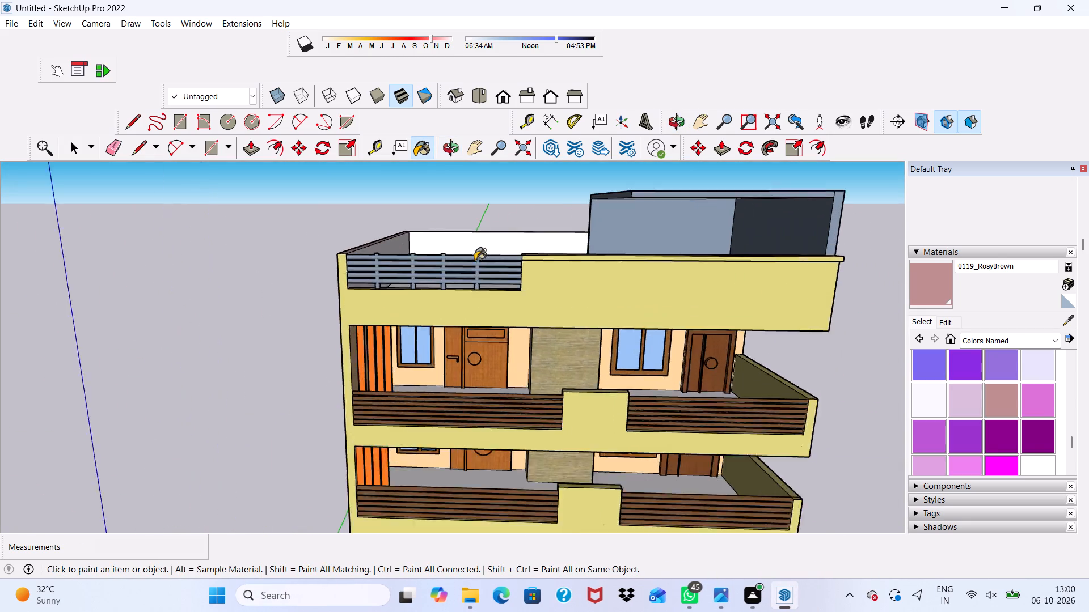
scroll(475, 260, up, 7)
click(421, 248)
click(301, 281)
scroll(293, 282, down, 5)
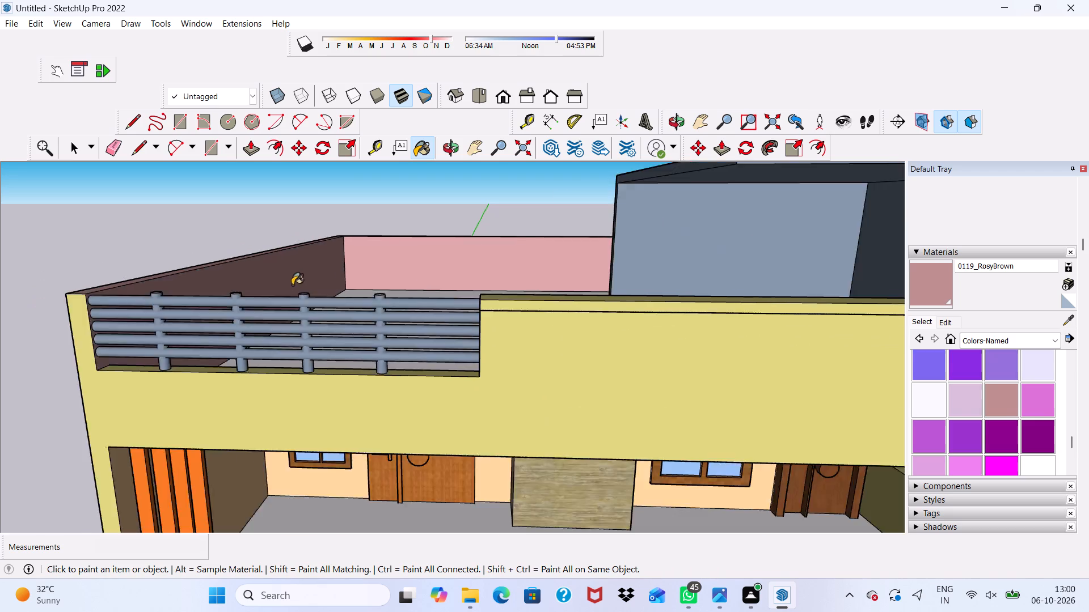
middle_drag(293, 285, 776, 329)
scroll(514, 335, up, 4)
click(508, 273)
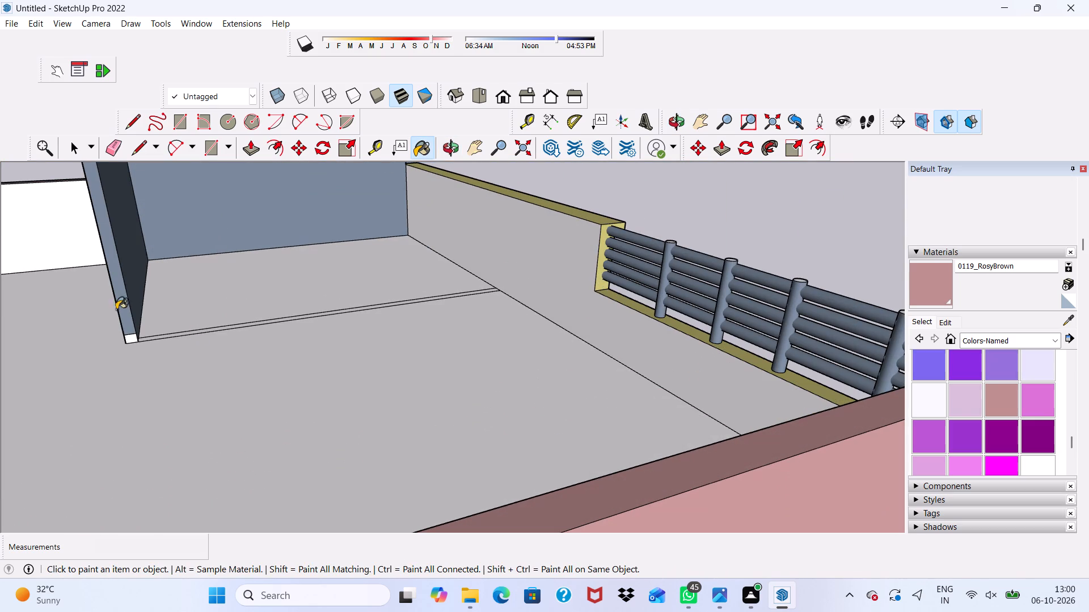
click(39, 215)
scroll(71, 283, down, 12)
Examine the painted building from the roof, front and side for surfaces that still need a material.
middle_drag(235, 348, 98, 372)
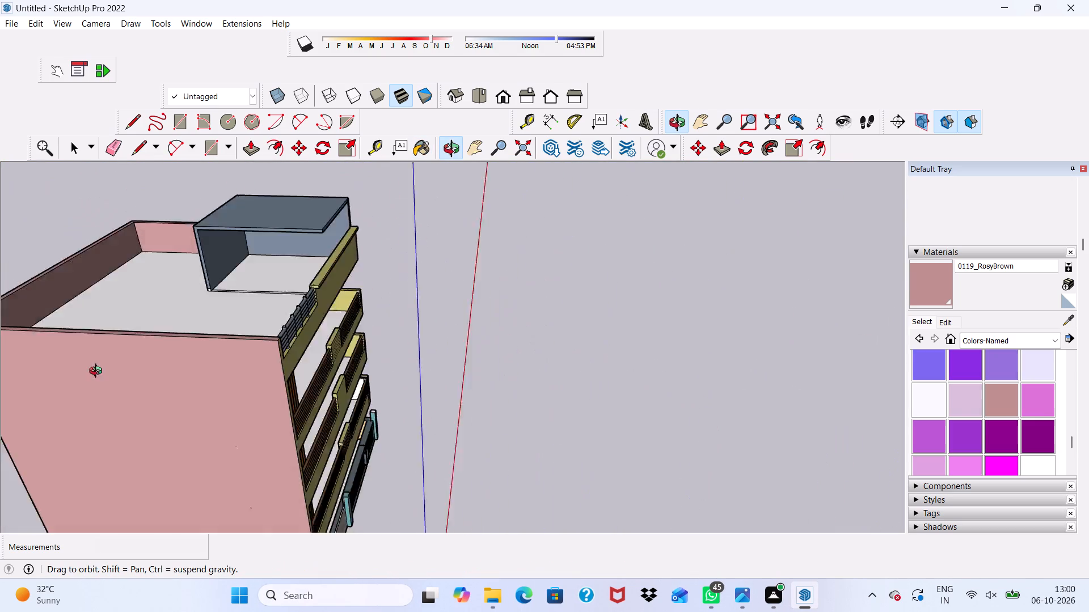
middle_drag(98, 372, 0, 377)
middle_drag(505, 339, 295, 264)
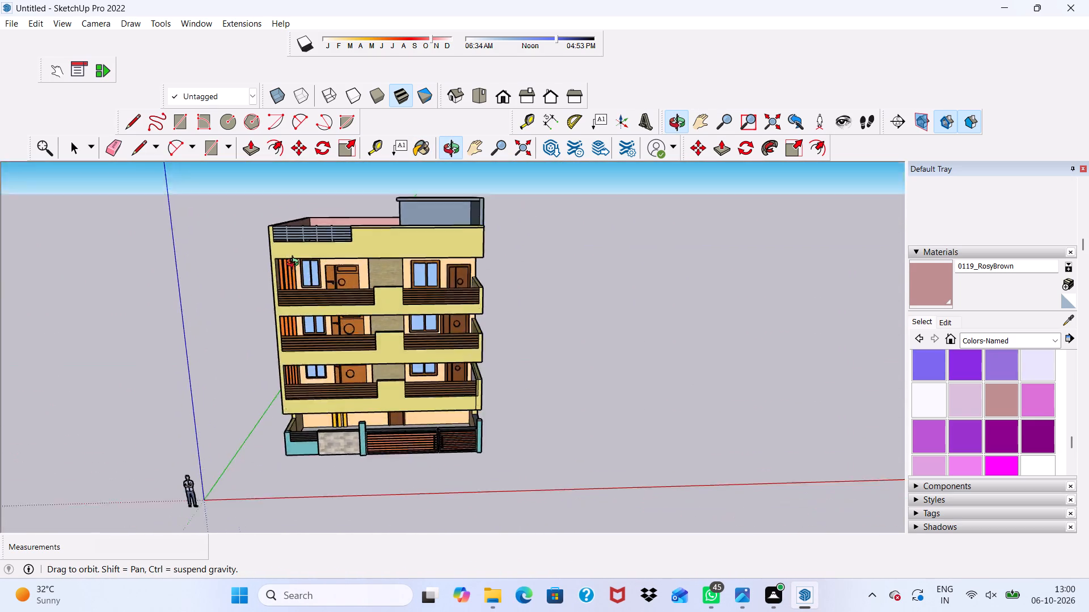
middle_drag(295, 264, 276, 235)
scroll(278, 226, up, 8)
scroll(324, 296, down, 7)
middle_drag(423, 388, 346, 345)
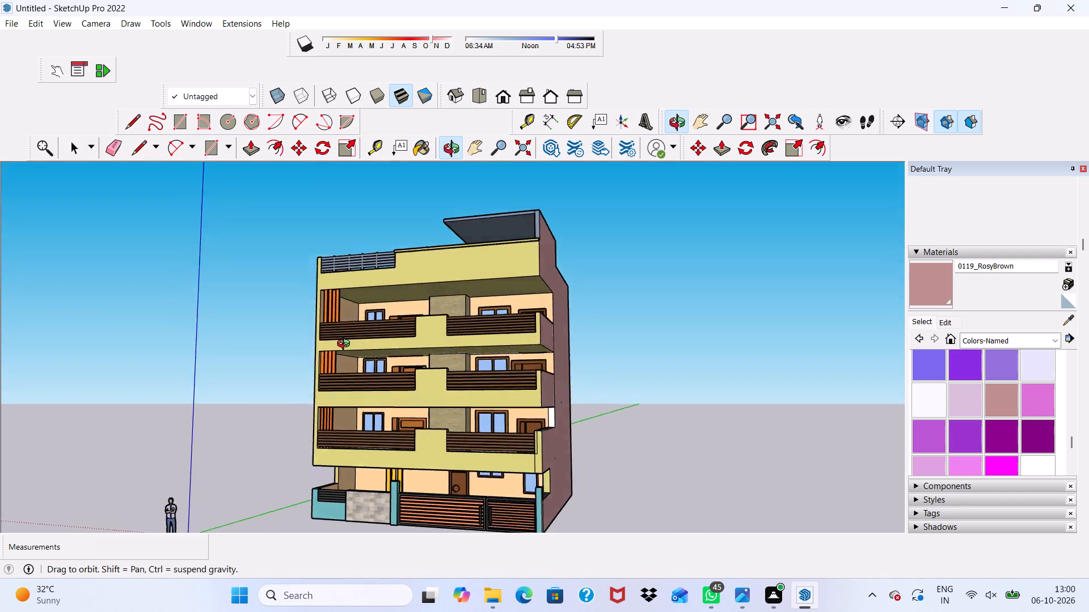
middle_drag(346, 345, 442, 481)
scroll(459, 522, up, 3)
scroll(400, 501, down, 1)
middle_drag(396, 506, 370, 458)
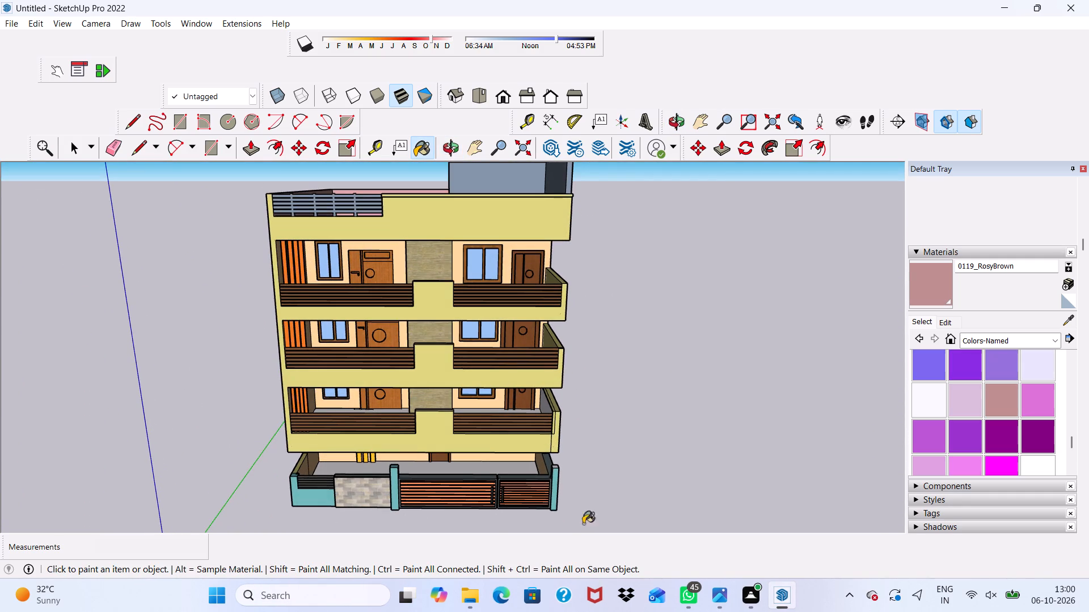
Paint the ground-level floor behind the compound wall with Marble Carrara Gold Floor Tile from the Tile collection.
click(1050, 340)
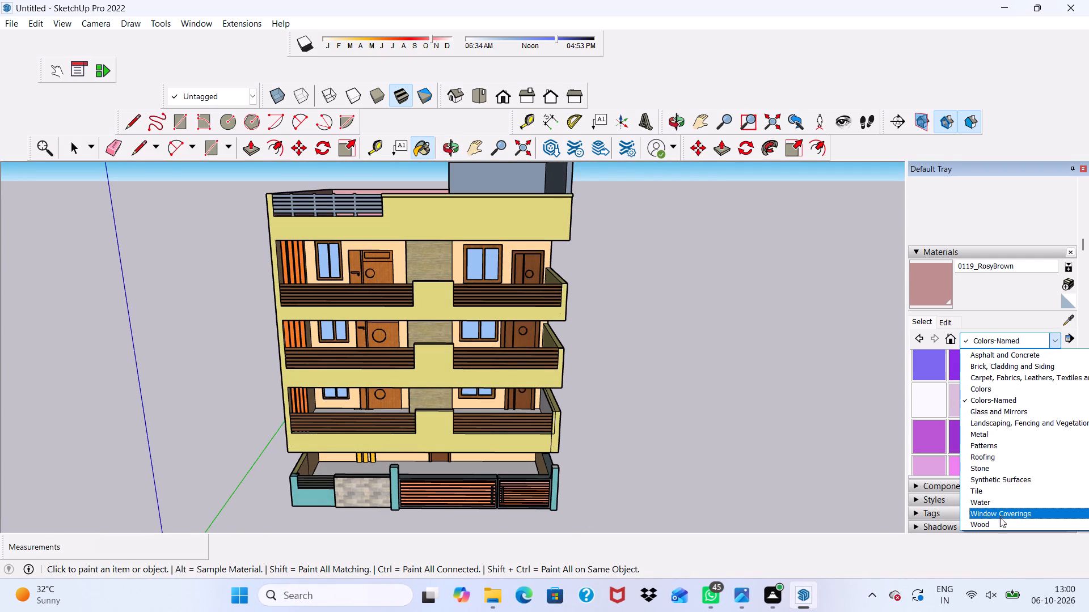
click(1000, 485)
click(1002, 439)
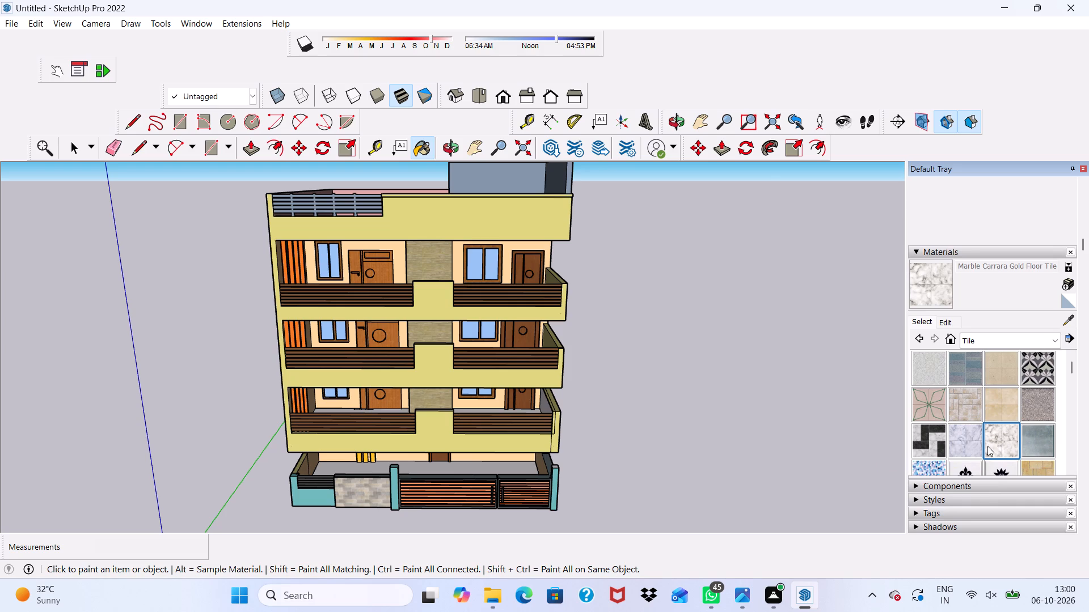
scroll(278, 466, up, 11)
click(404, 473)
scroll(382, 356, down, 1)
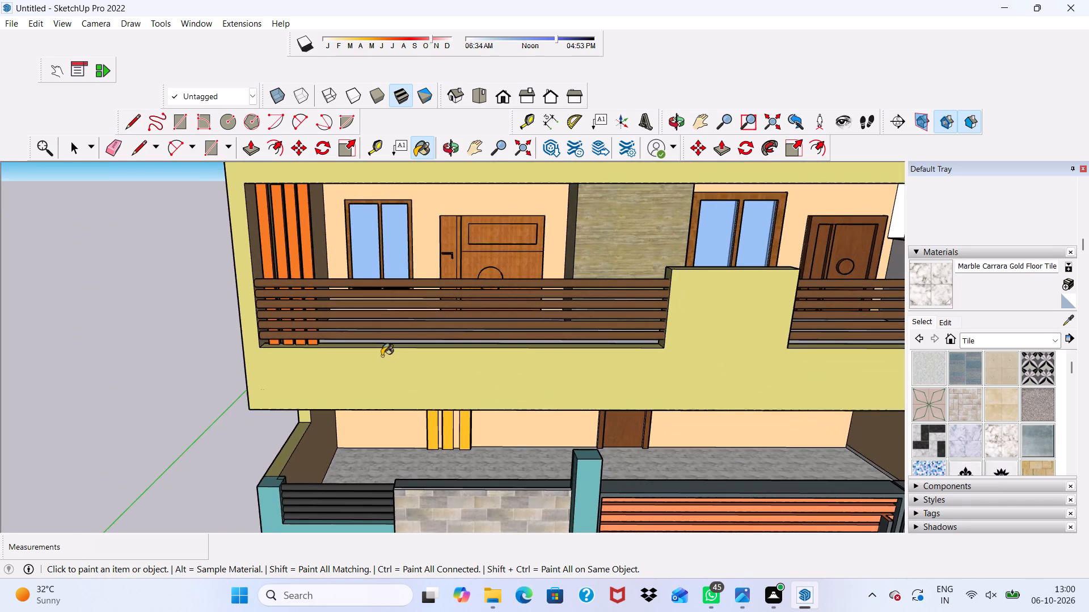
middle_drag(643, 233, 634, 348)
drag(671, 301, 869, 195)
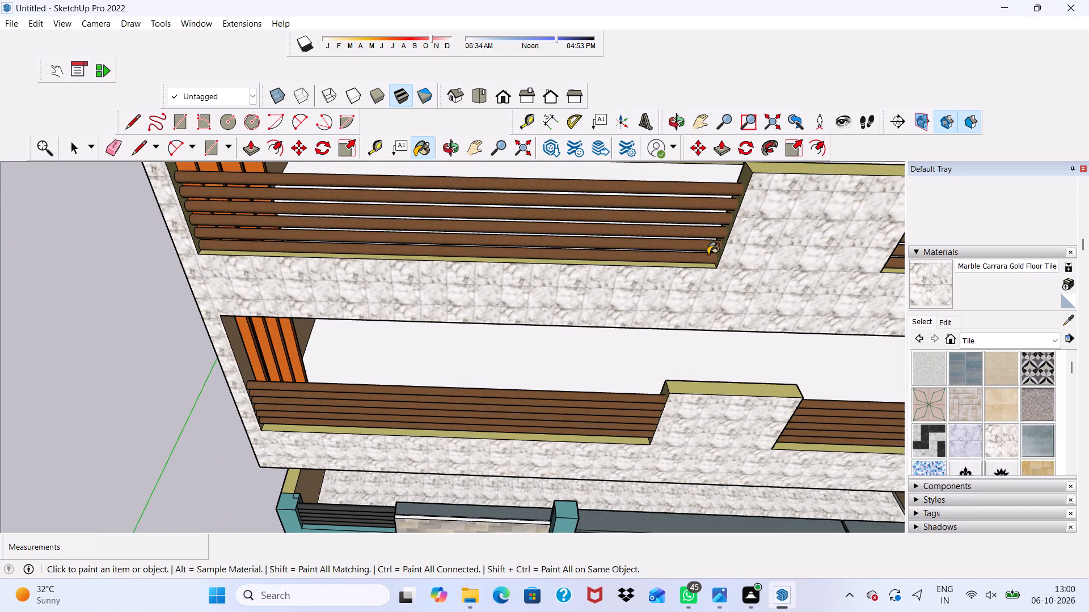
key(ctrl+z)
Paint the floor of the lowest balcony with Marble Carrara Gold Floor Tile.
scroll(605, 328, up, 3)
drag(509, 376, 480, 382)
scroll(475, 382, down, 9)
scroll(411, 300, up, 1)
scroll(411, 306, down, 6)
Paint the middle balcony's floor with Marble Carrara Floor Tile from the Tile collection.
middle_drag(394, 292, 391, 170)
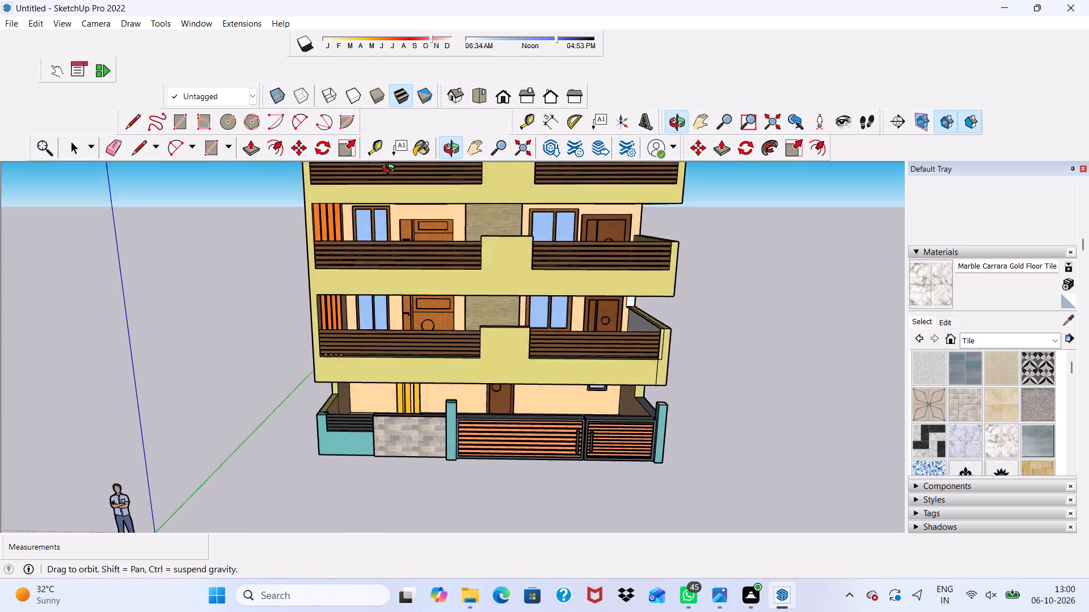
middle_drag(391, 170, 340, 239)
scroll(557, 330, up, 4)
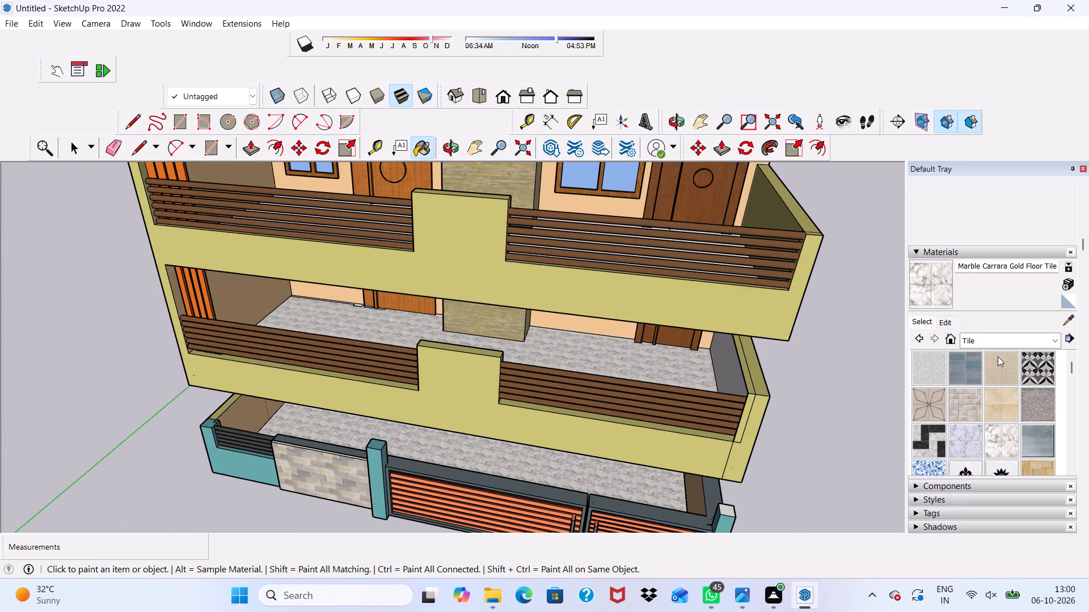
scroll(997, 373, down, 4)
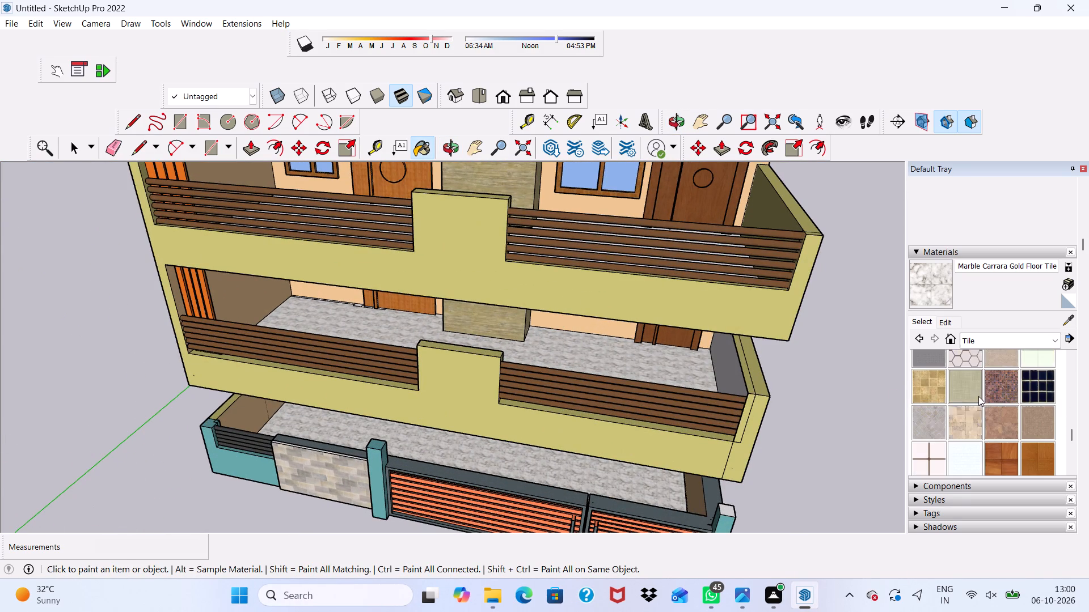
scroll(987, 408, down, 1)
scroll(994, 409, up, 3)
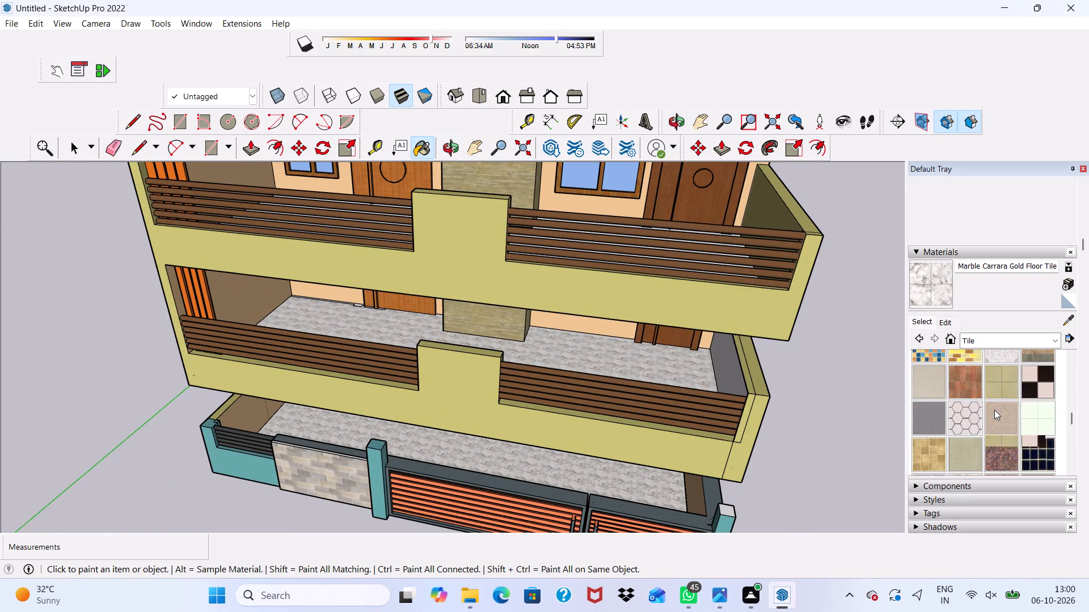
scroll(999, 390, up, 3)
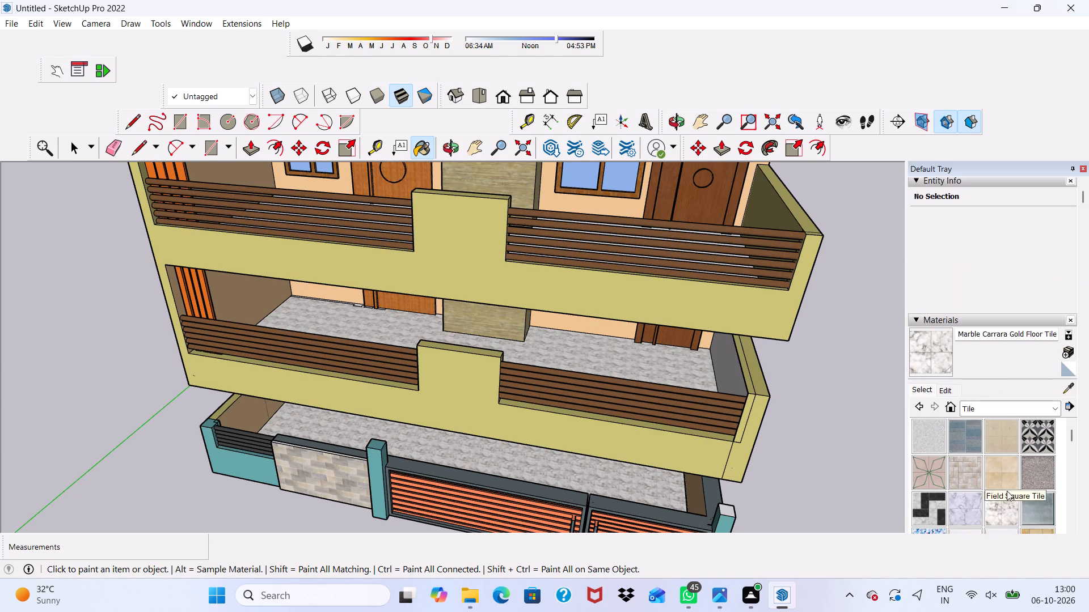
click(1003, 503)
scroll(763, 426, up, 3)
scroll(346, 227, up, 6)
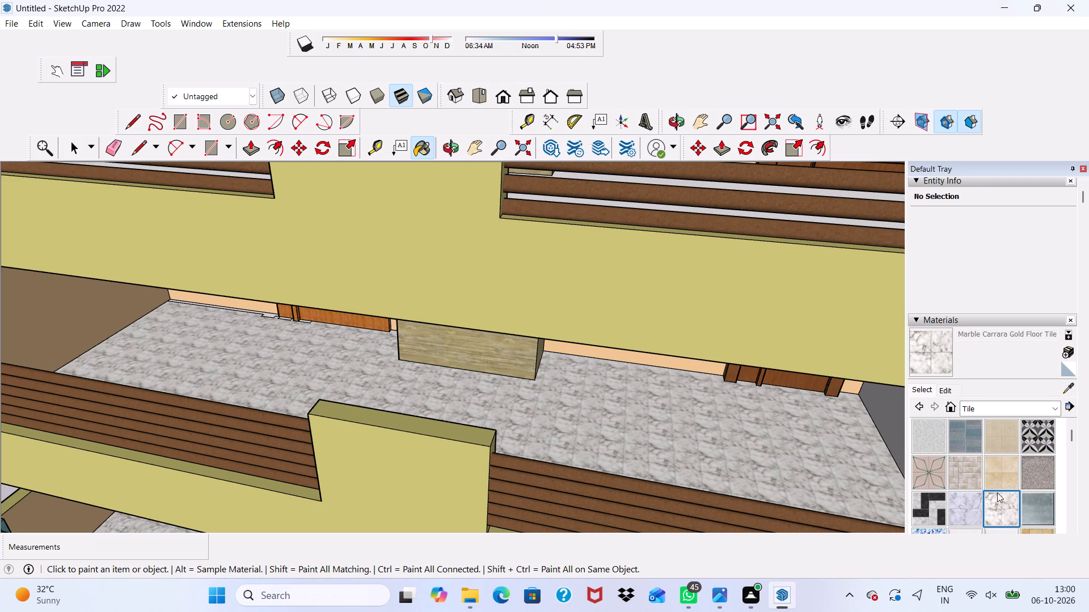
click(963, 508)
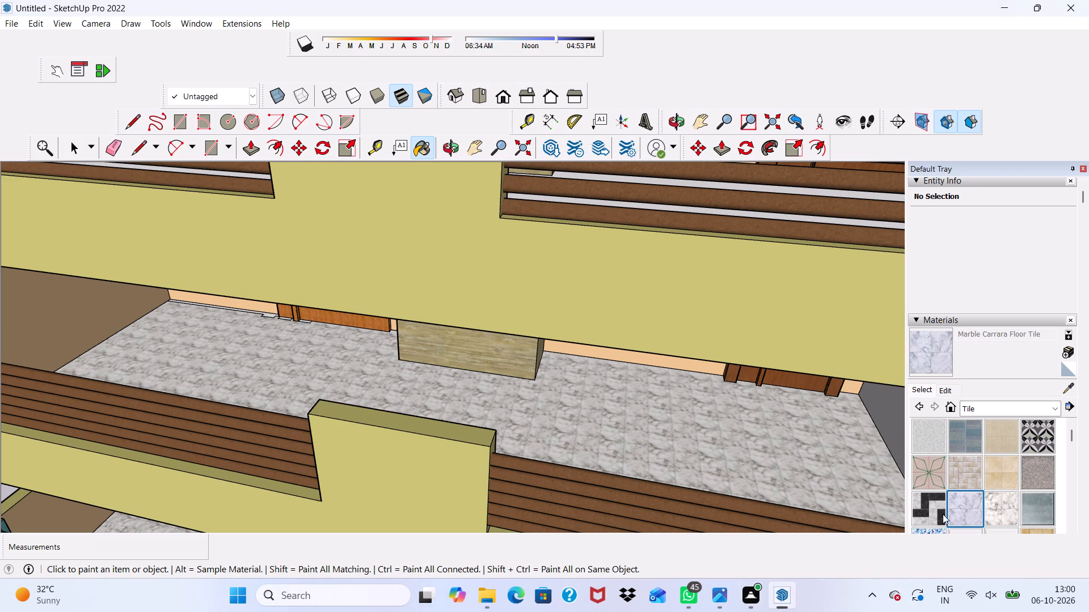
scroll(1026, 121, up, 2)
scroll(1029, 118, down, 9)
scroll(677, 153, up, 1)
scroll(649, 180, down, 7)
scroll(572, 315, up, 1)
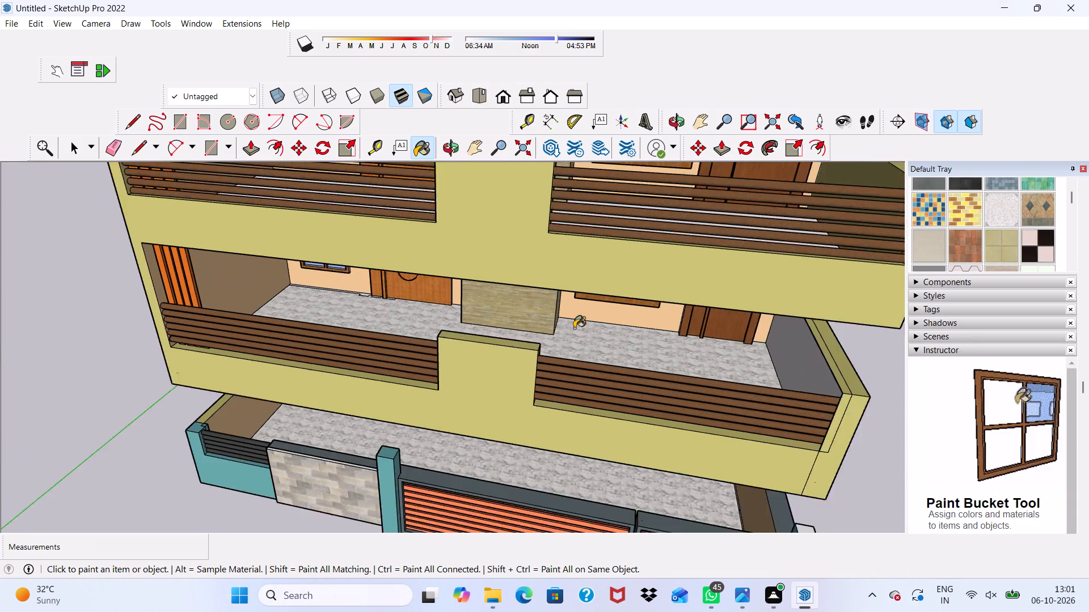
scroll(513, 249, down, 4)
scroll(592, 245, up, 14)
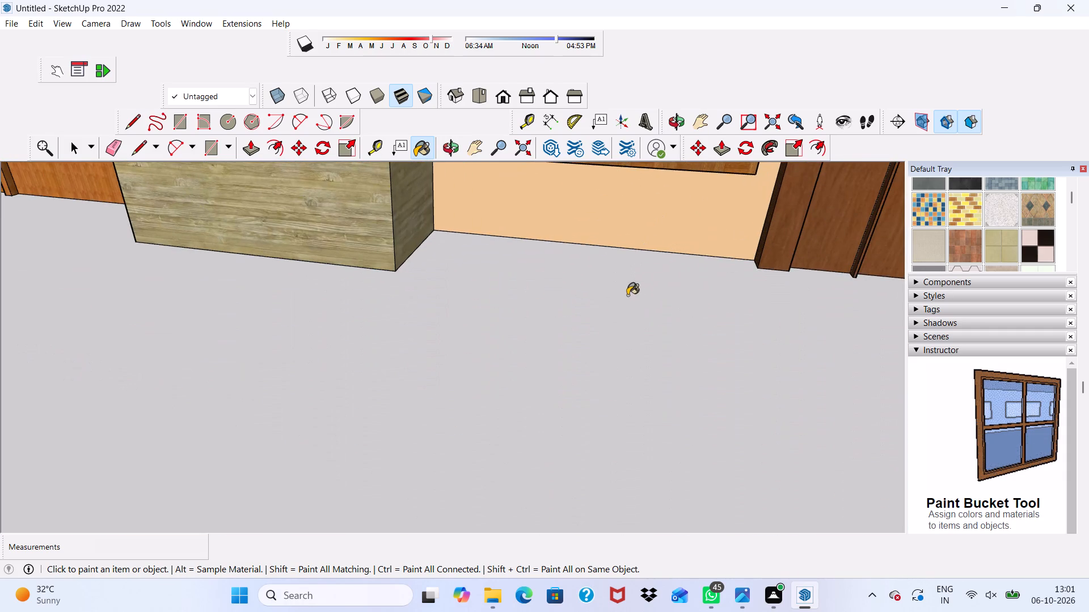
click(627, 295)
Paint the top balcony's floor with Marble Carrara Floor Tile.
scroll(529, 278, down, 12)
scroll(480, 359, up, 1)
scroll(483, 374, down, 5)
scroll(501, 418, up, 1)
scroll(483, 346, down, 4)
scroll(500, 451, up, 2)
scroll(456, 436, down, 7)
scroll(514, 291, up, 1)
click(527, 313)
Examine the tiled balconies and the whole painted building from above, below and the front.
scroll(460, 344, down, 3)
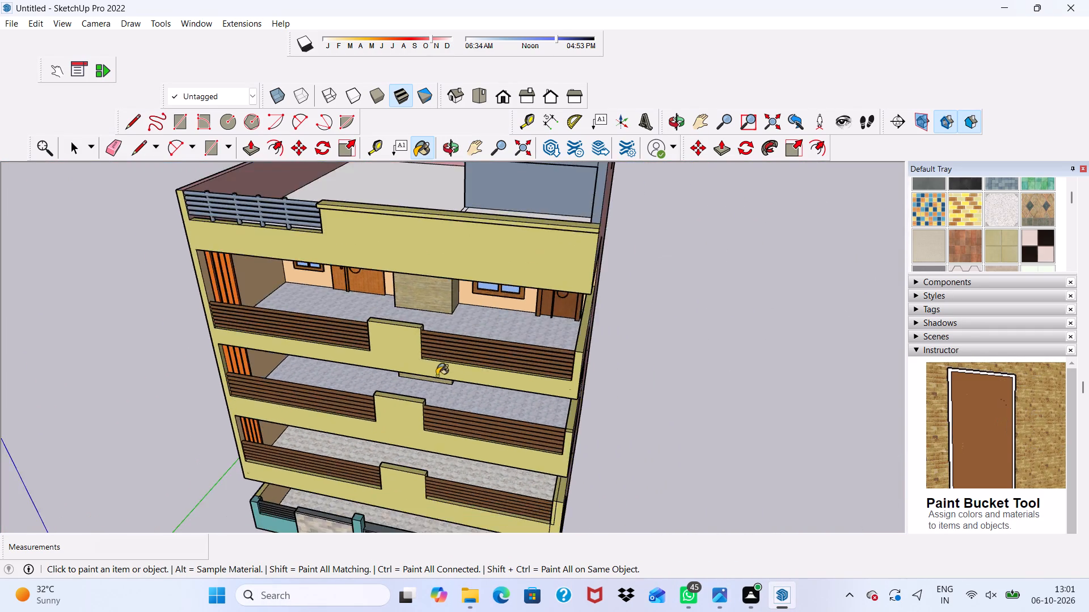
scroll(437, 376, down, 7)
middle_drag(447, 402, 568, 329)
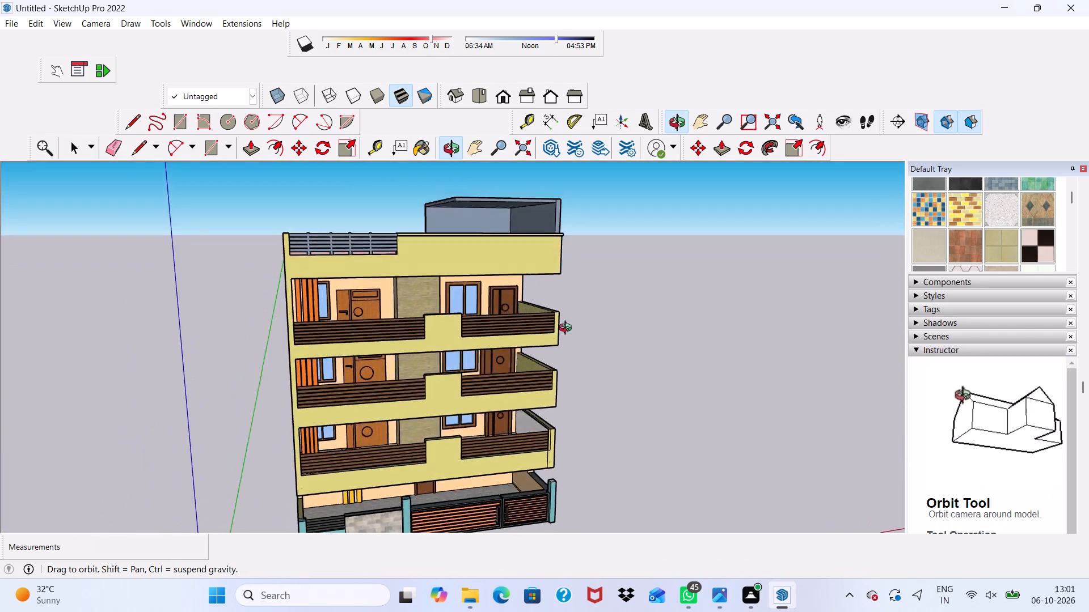
middle_drag(568, 329, 567, 374)
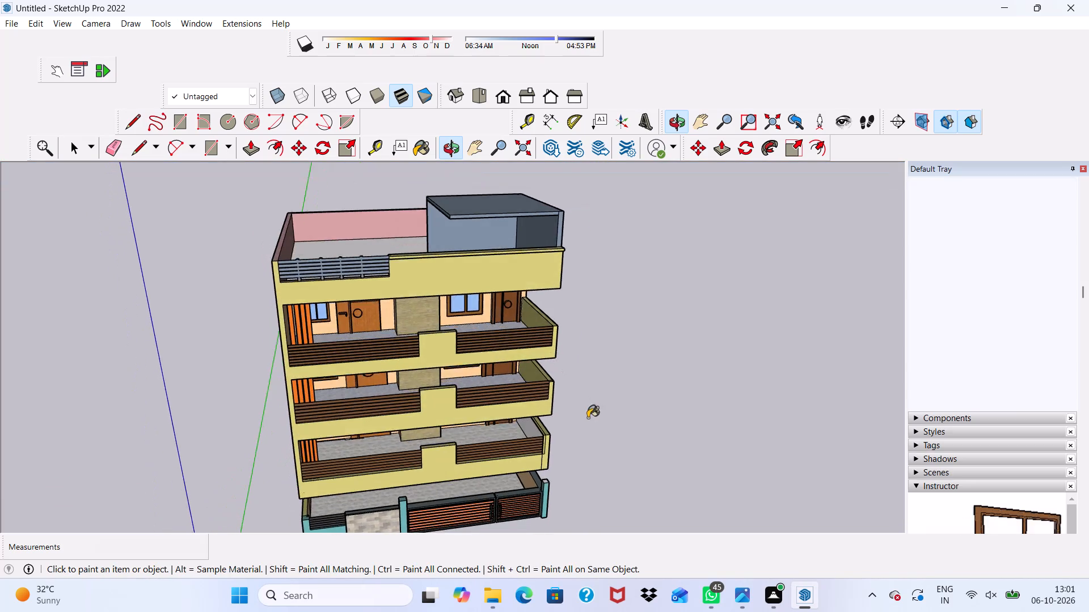
scroll(567, 436, up, 5)
middle_drag(459, 495, 416, 419)
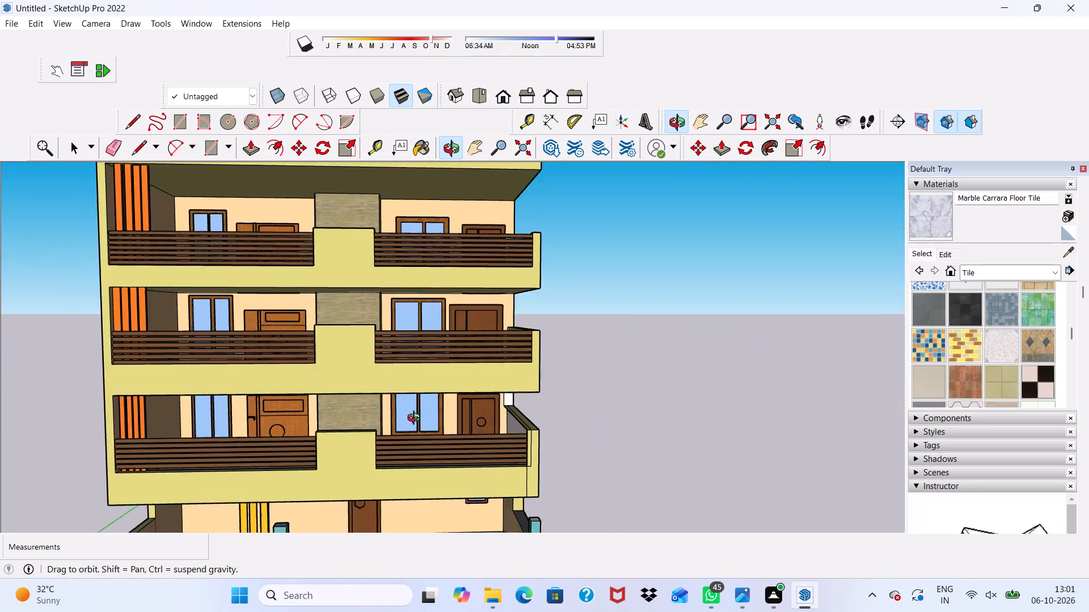
middle_drag(416, 419, 361, 387)
key(space)
scroll(385, 389, down, 6)
scroll(331, 292, up, 1)
scroll(331, 299, down, 3)
middle_drag(349, 385, 482, 352)
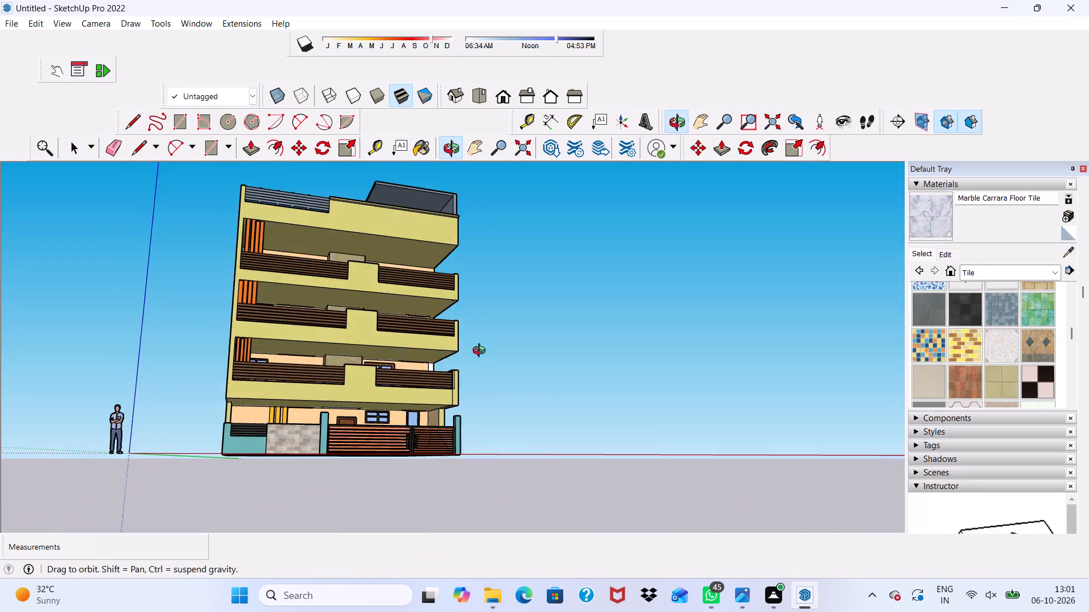
middle_drag(482, 352, 389, 384)
scroll(371, 311, up, 4)
scroll(381, 252, down, 5)
middle_drag(418, 311, 411, 406)
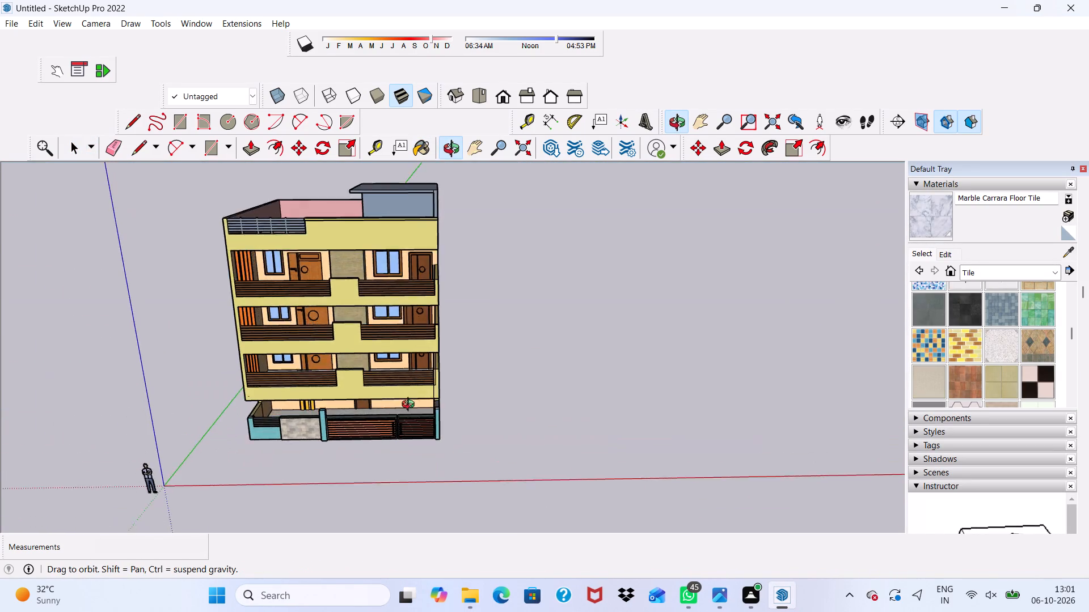
middle_drag(411, 406, 372, 353)
Save the model in the Documents folder as a SketchUp file named 255.
key(ctrl+s)
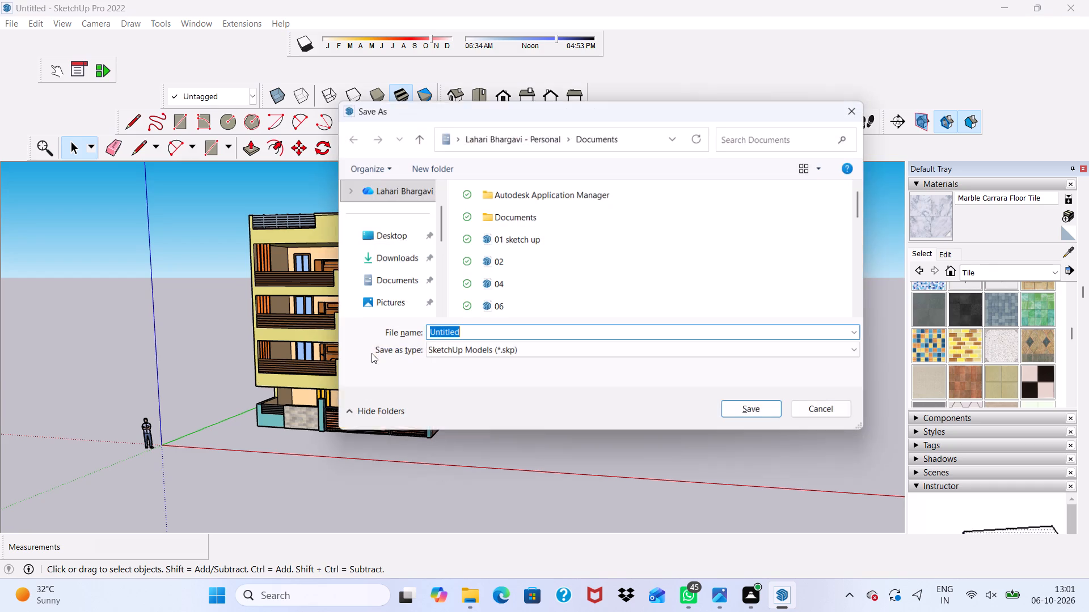
key(1)
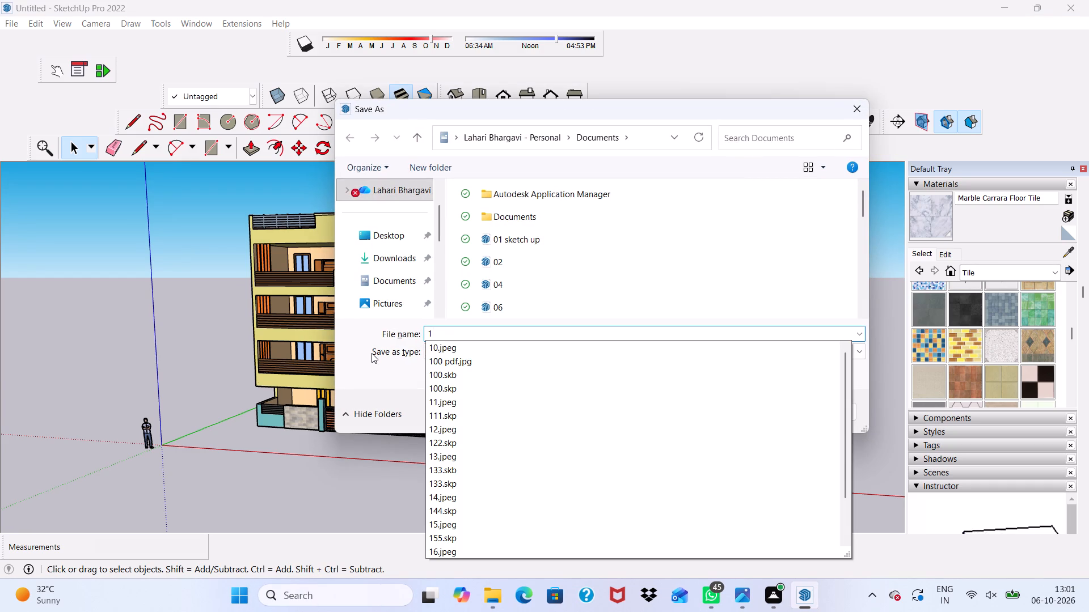
key(2)
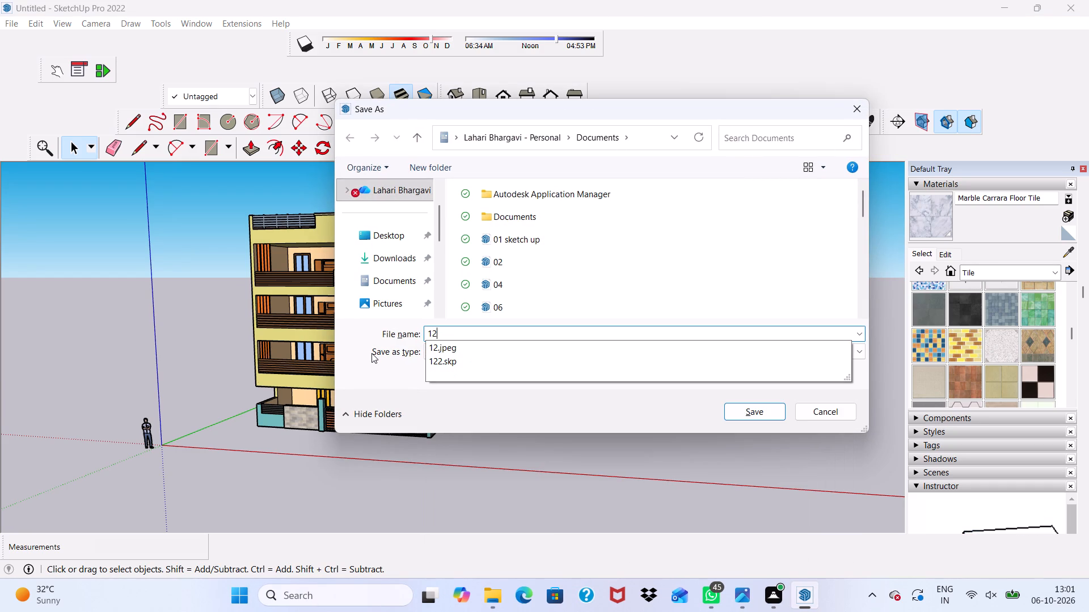
key(BackSpace)
key(BackSpace)
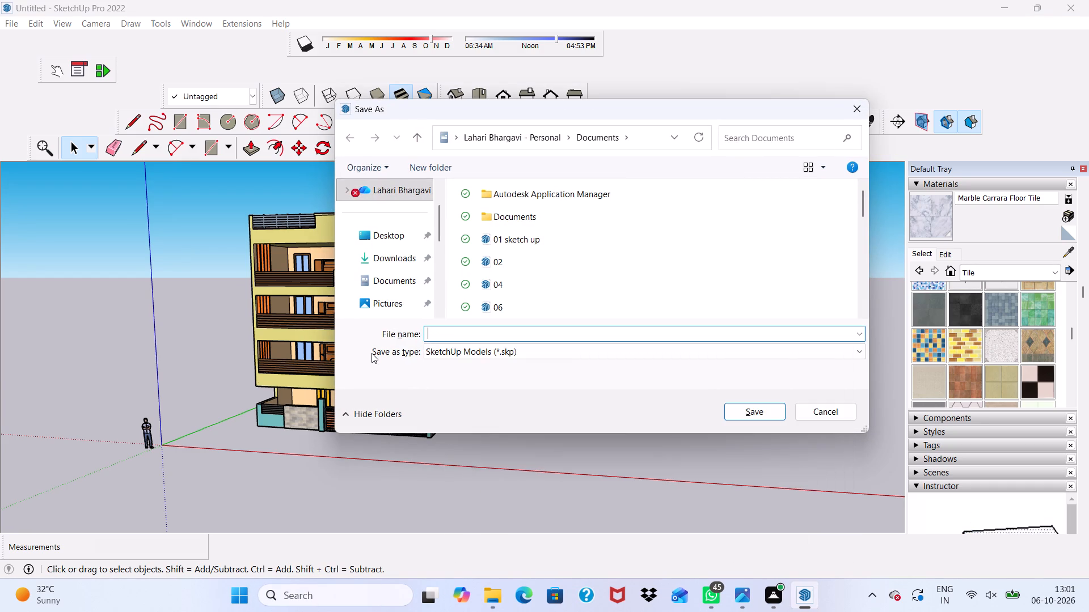
text(255)
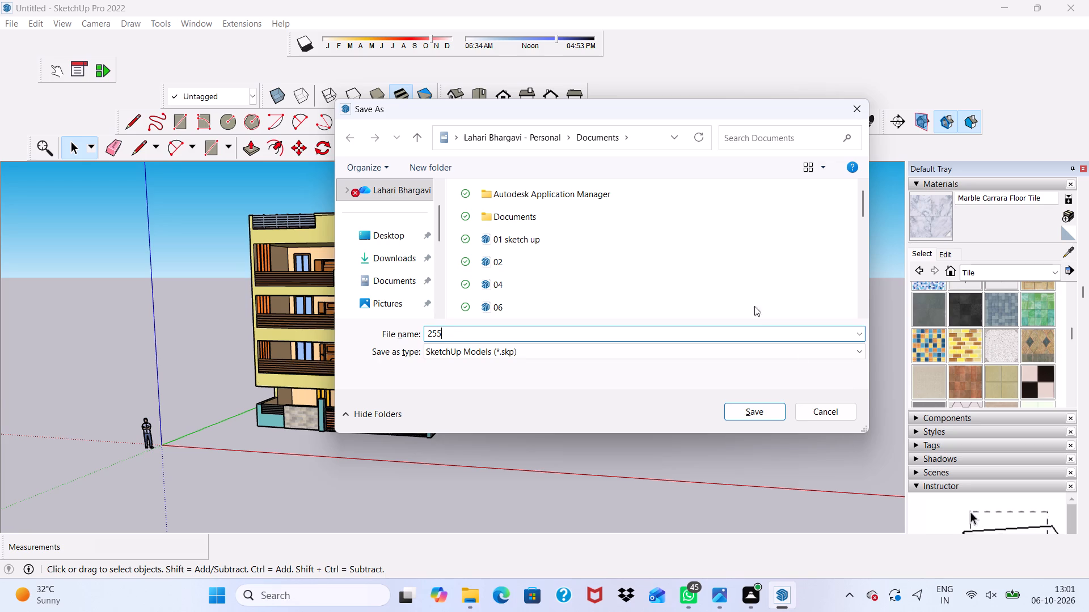
click(762, 409)
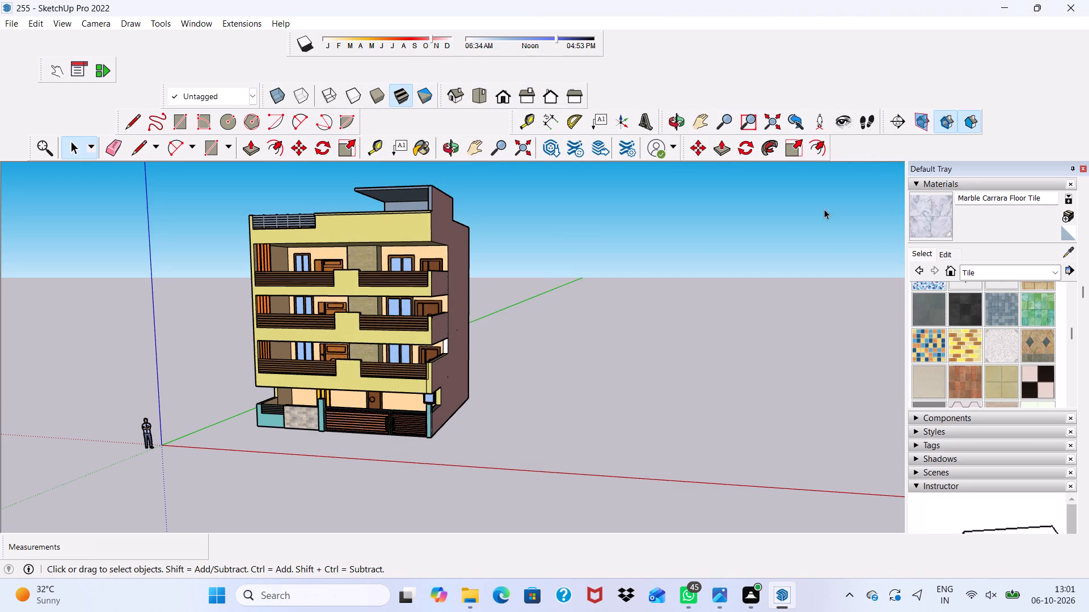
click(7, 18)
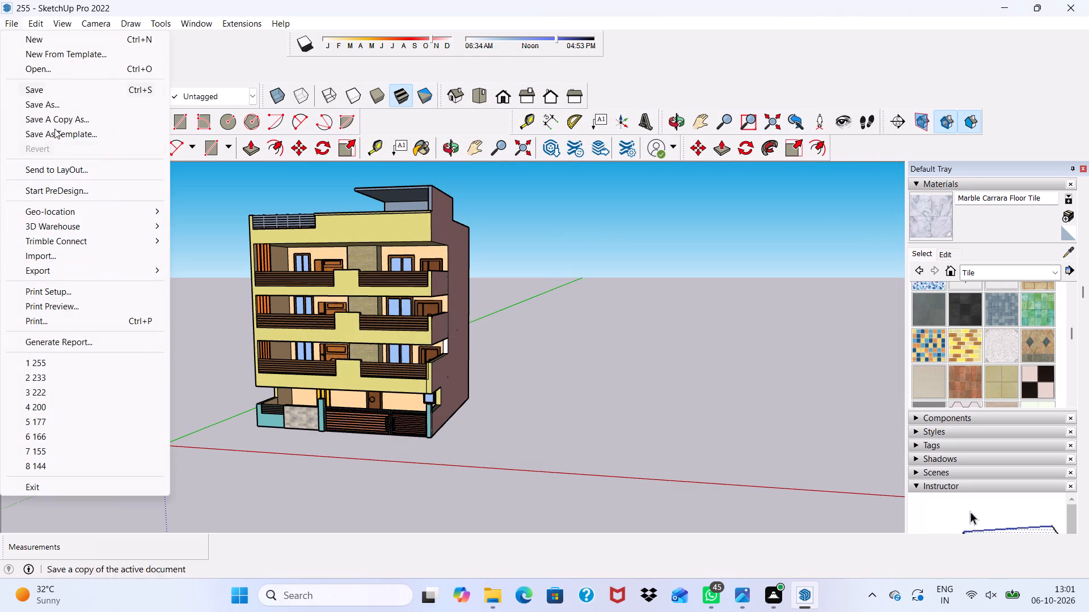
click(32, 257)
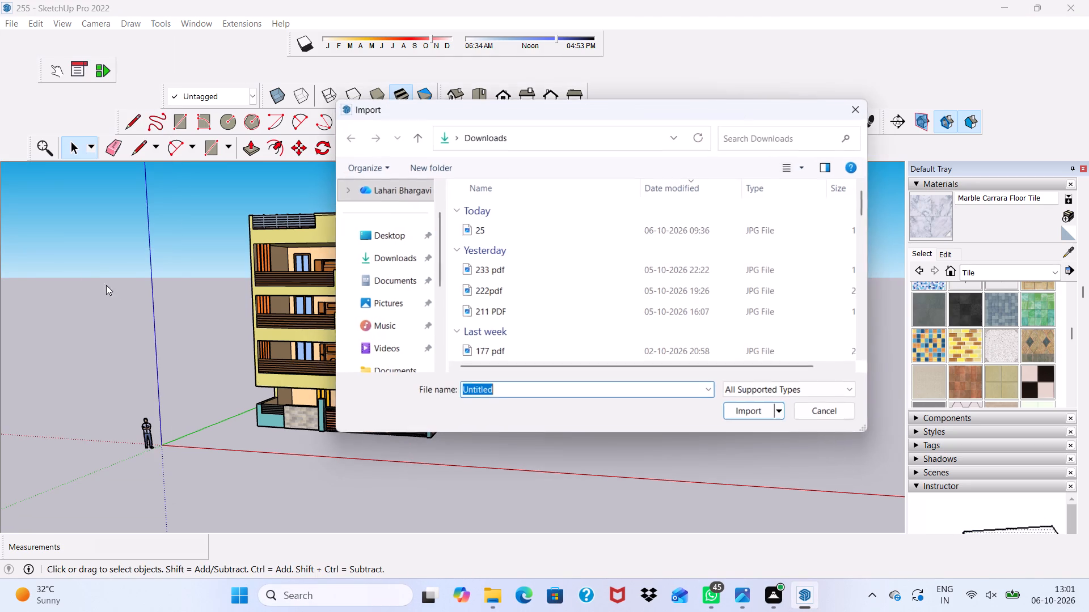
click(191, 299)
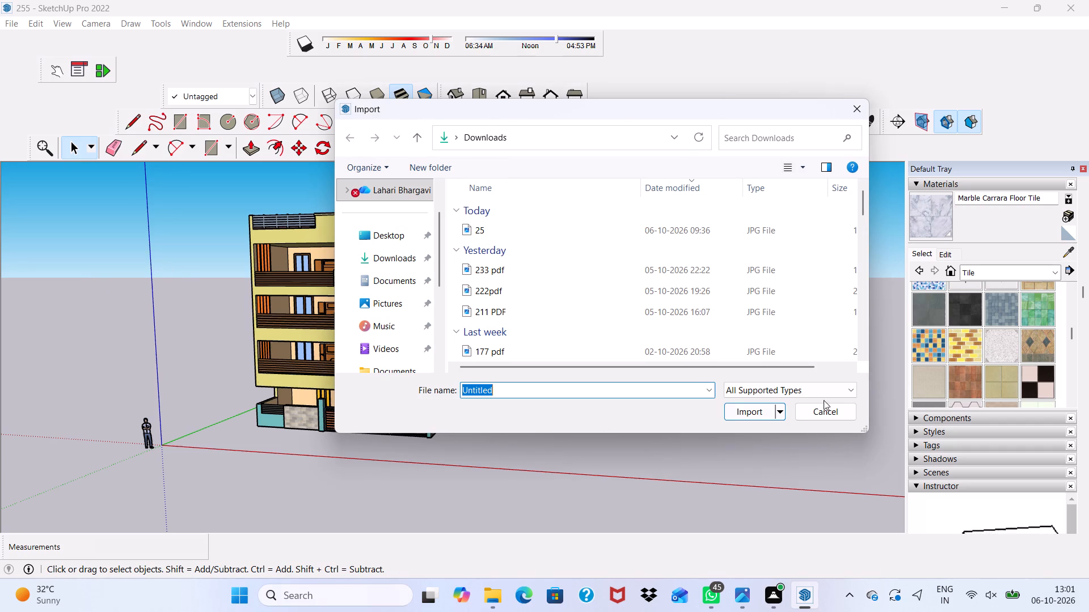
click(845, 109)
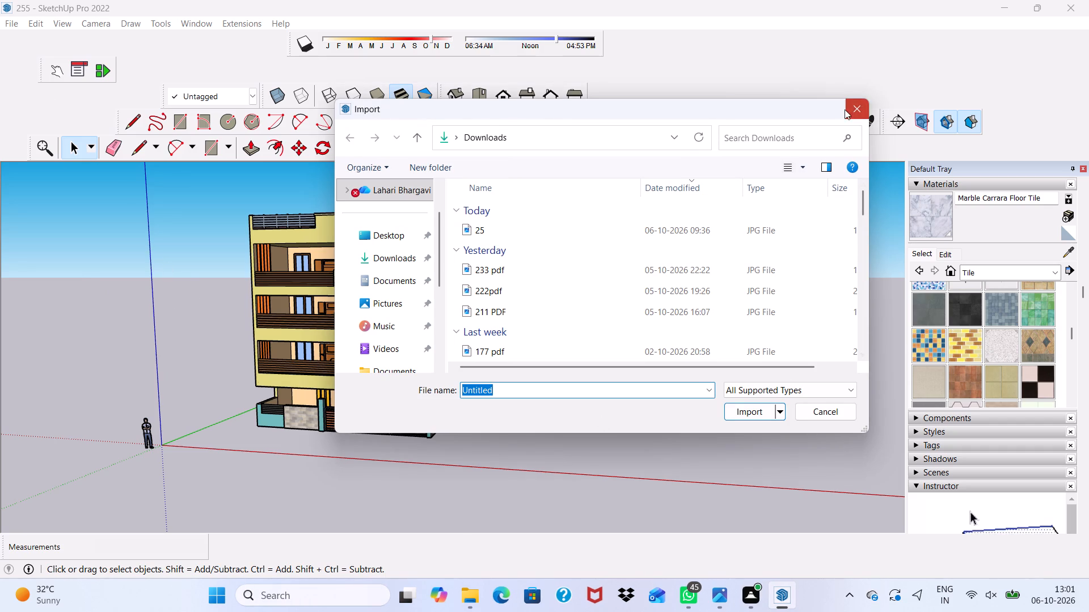
Export the current view as a 2D graphic in JPEG format named 255 pdf in the Documents folder.
click(4, 19)
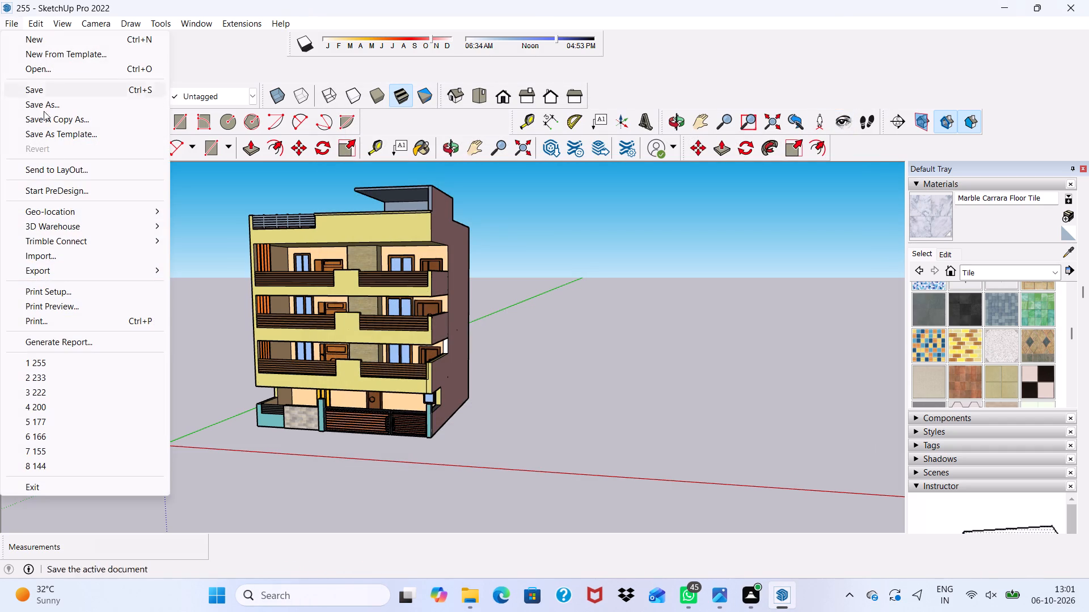
click(111, 270)
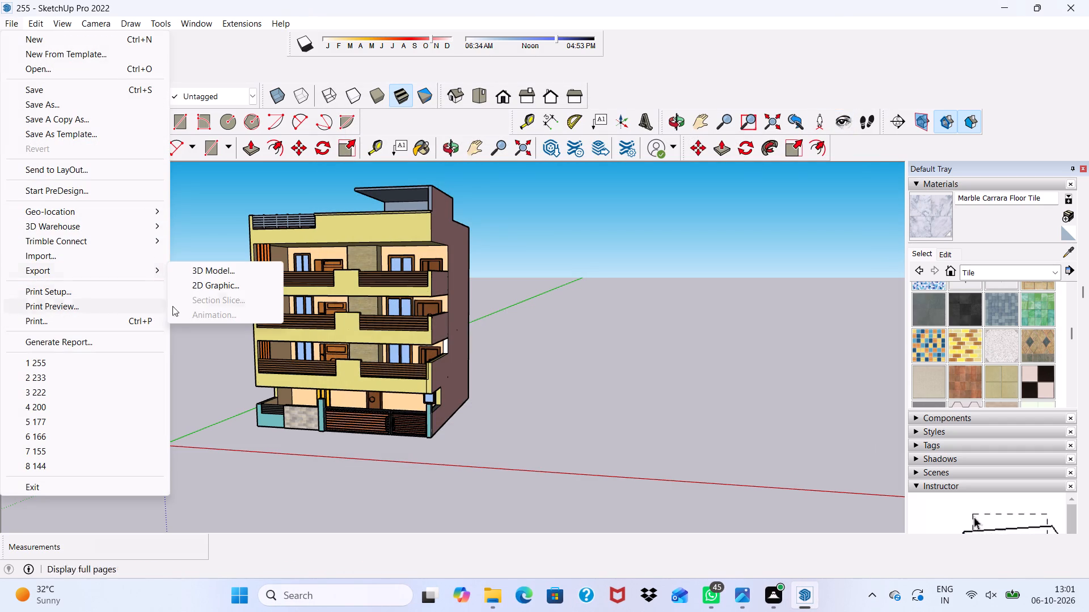
click(227, 292)
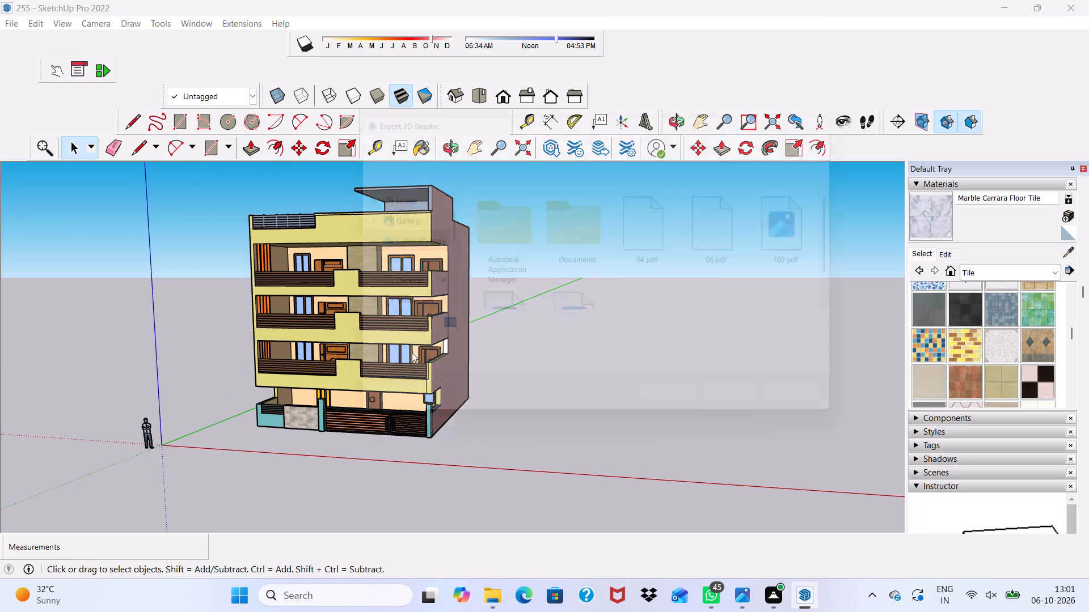
click(480, 333)
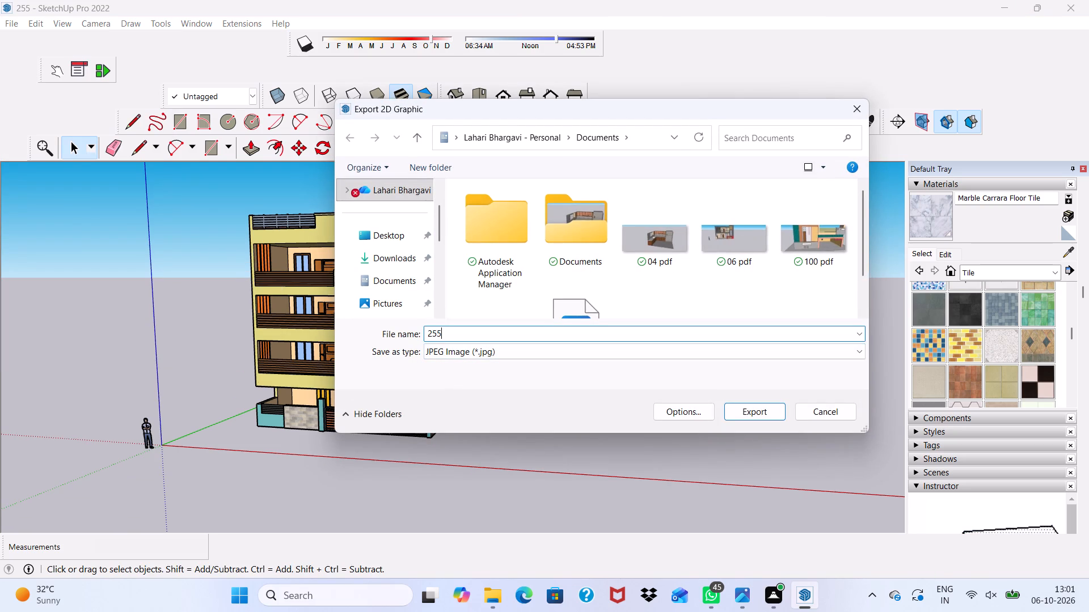
key(space)
text(pdf)
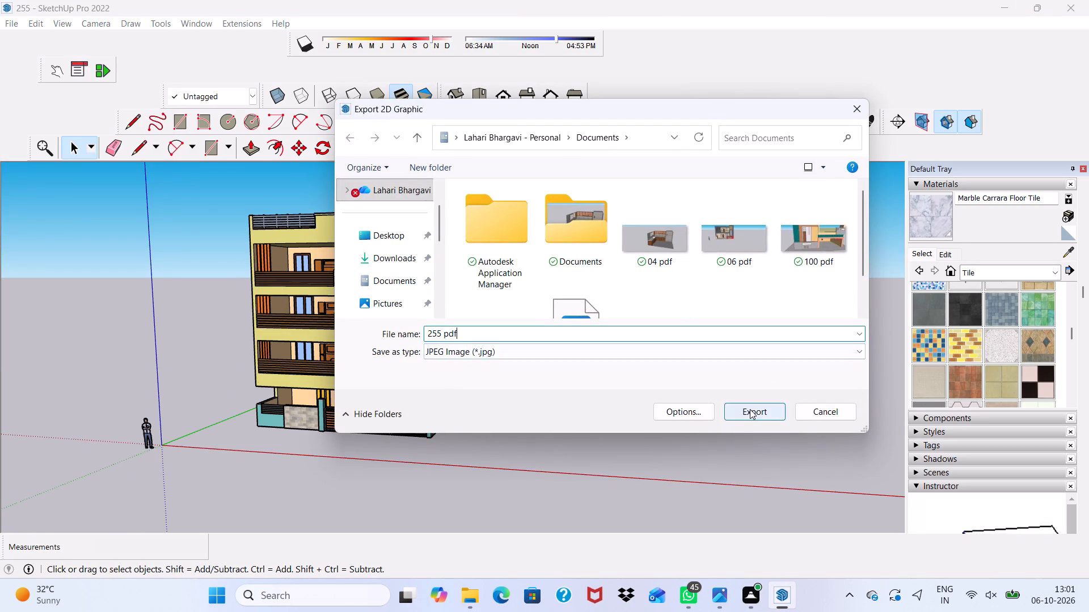
click(750, 409)
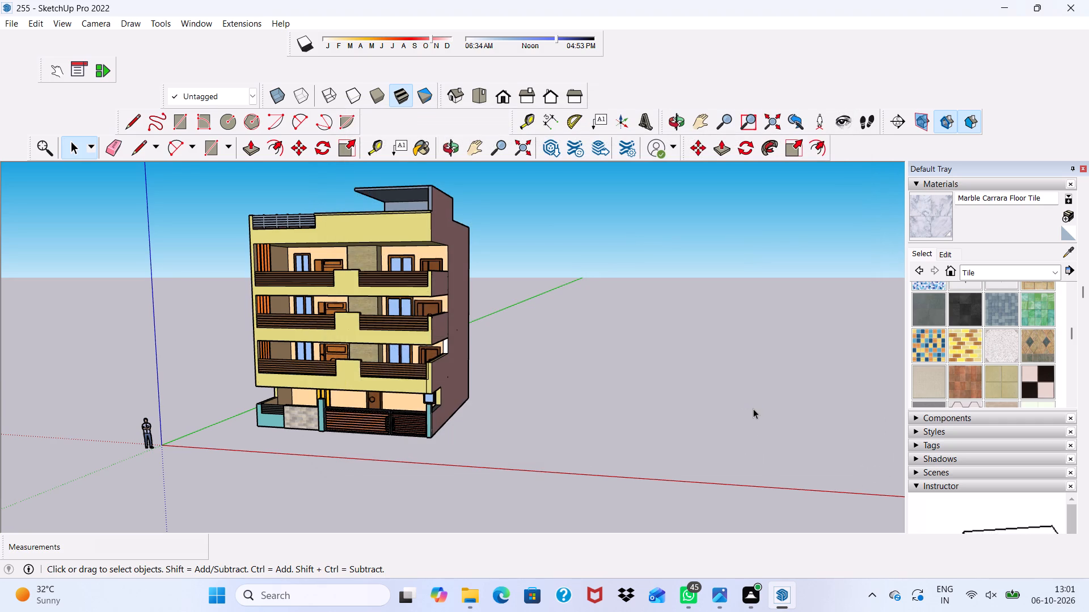